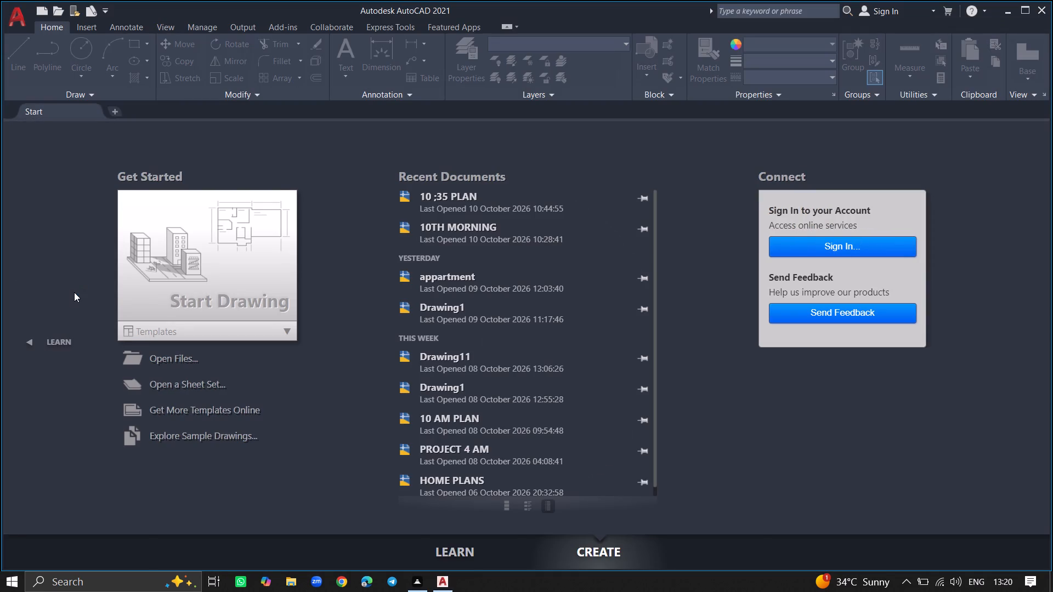
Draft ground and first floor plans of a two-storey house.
Start a new blank drawing from the start page.
double_click(188, 278)
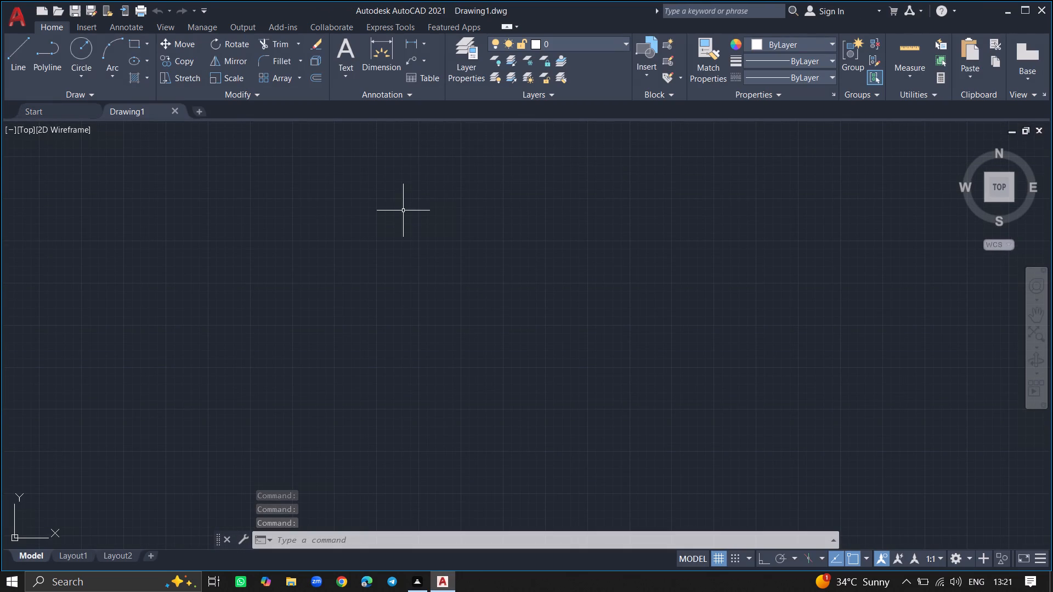
Set the drawing's length units to Engineering with 0'-0" precision, keeping millimetres as the insertion scale.
text(UNITS)
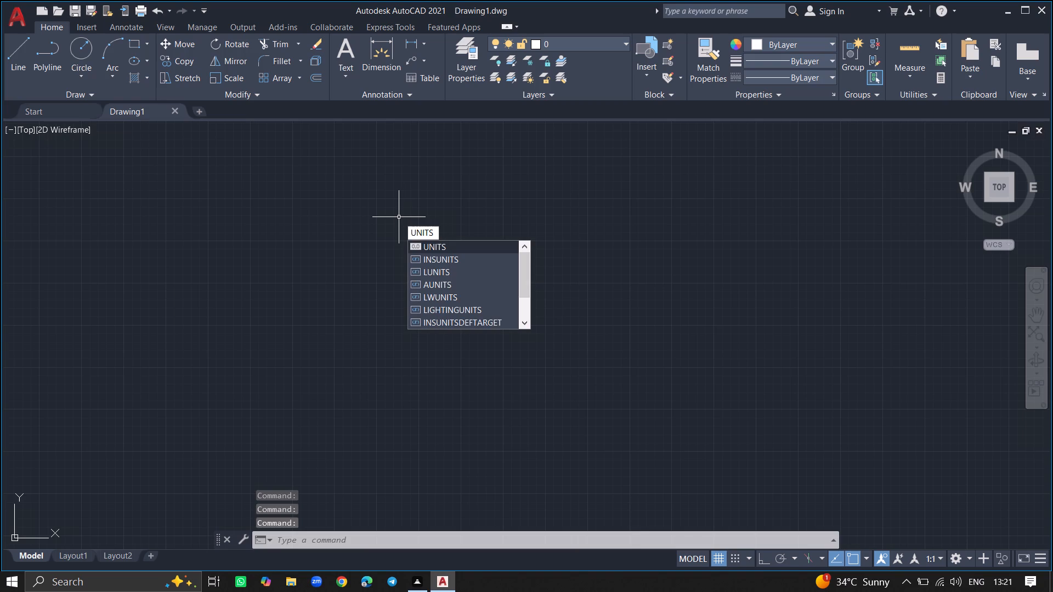
click(425, 244)
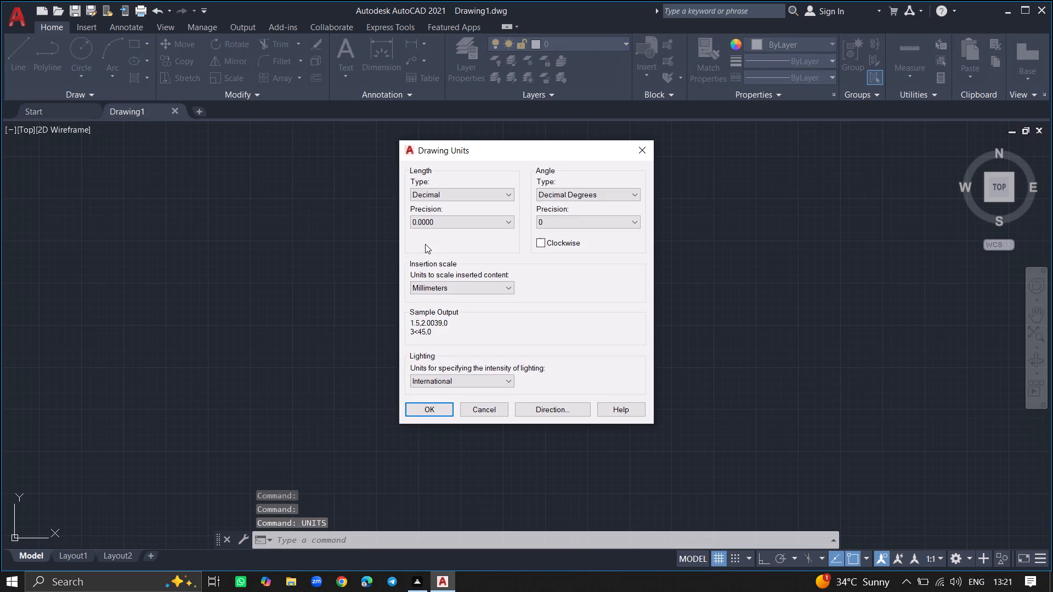
click(437, 196)
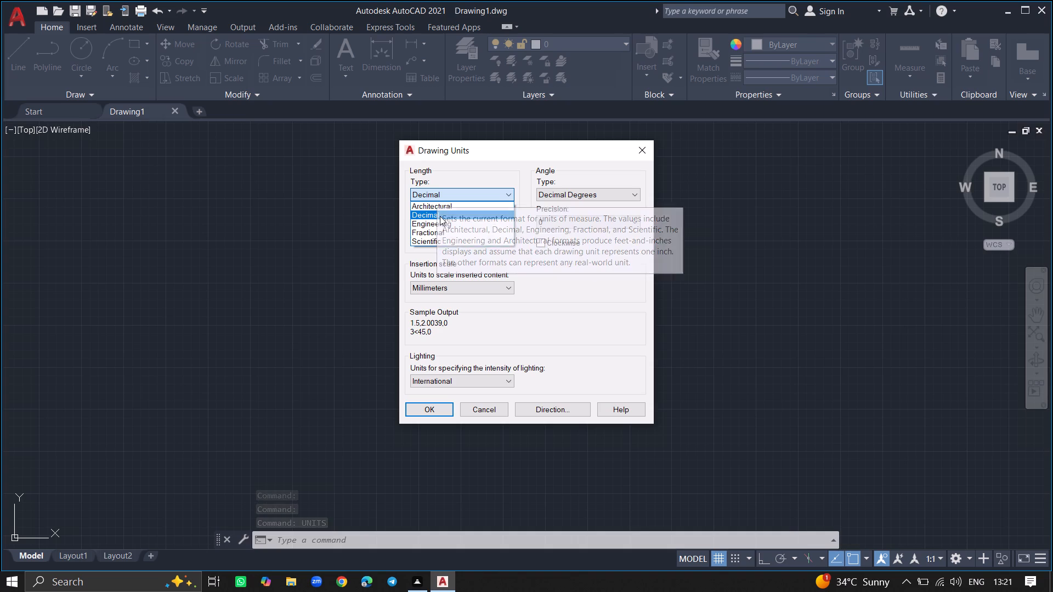
click(440, 223)
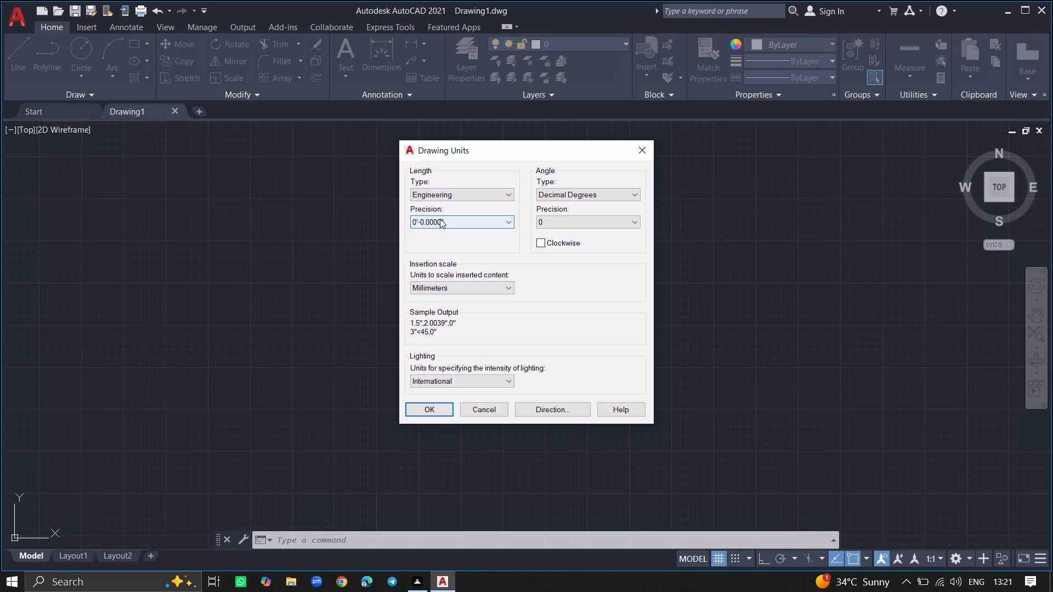
click(440, 218)
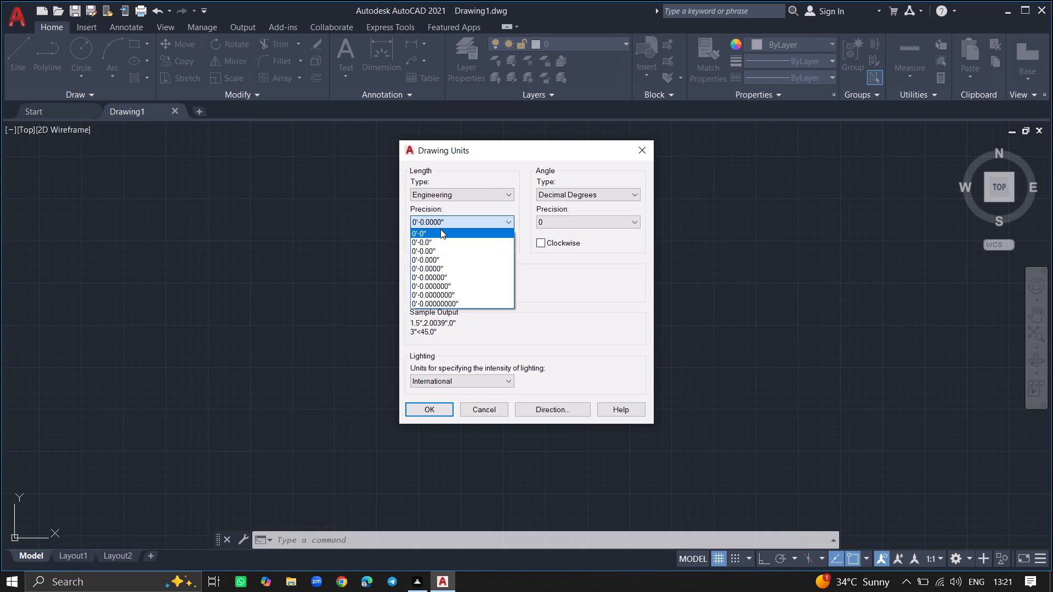
click(440, 229)
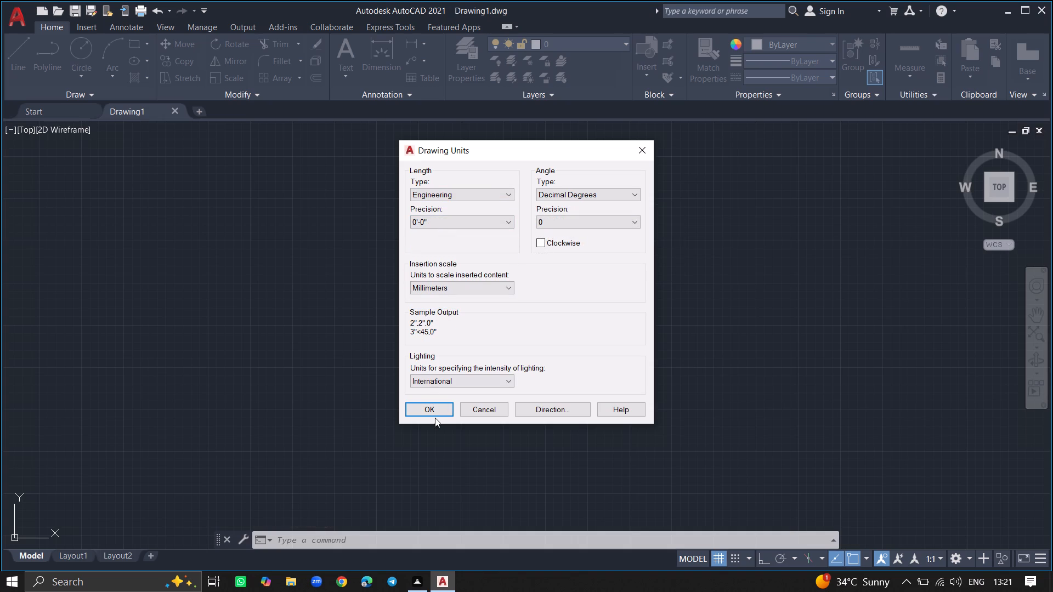
click(434, 409)
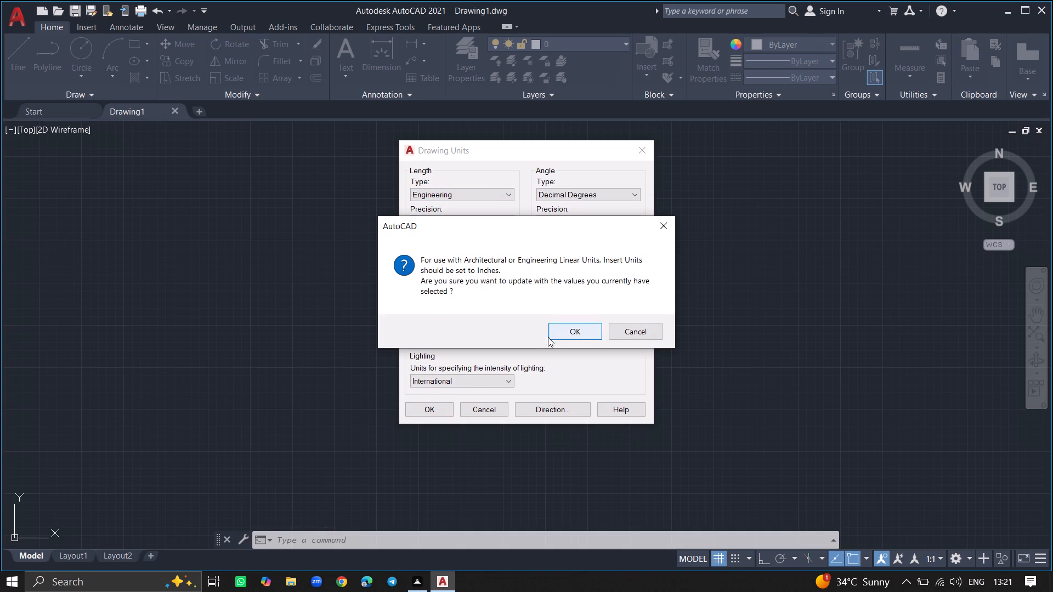
click(561, 333)
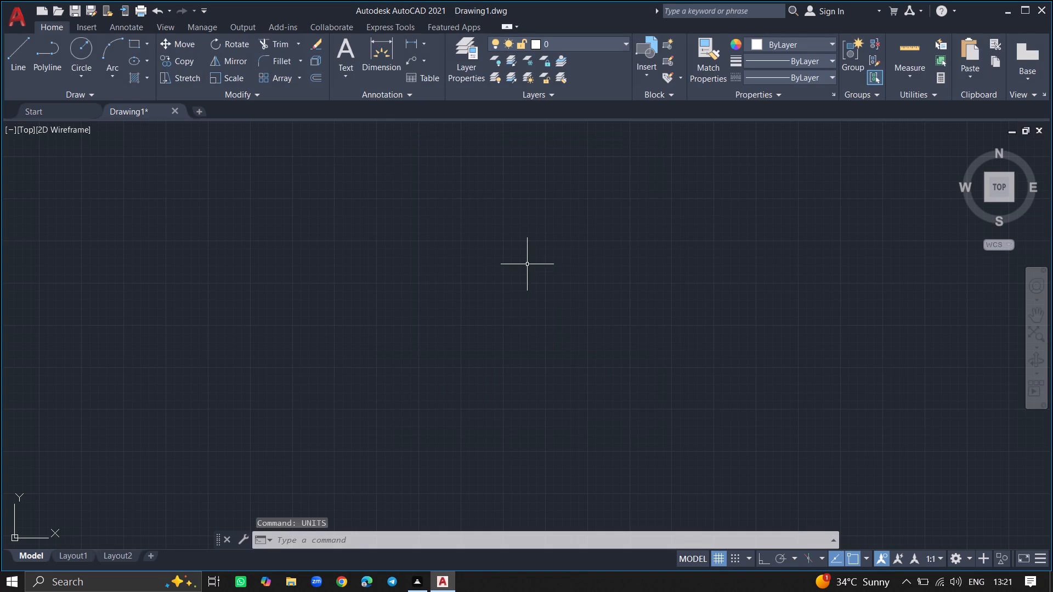
Modify the ISO-25 dimension style's primary units to Engineering format with 0'-0" precision and set the style current.
key(d)
key(Return)
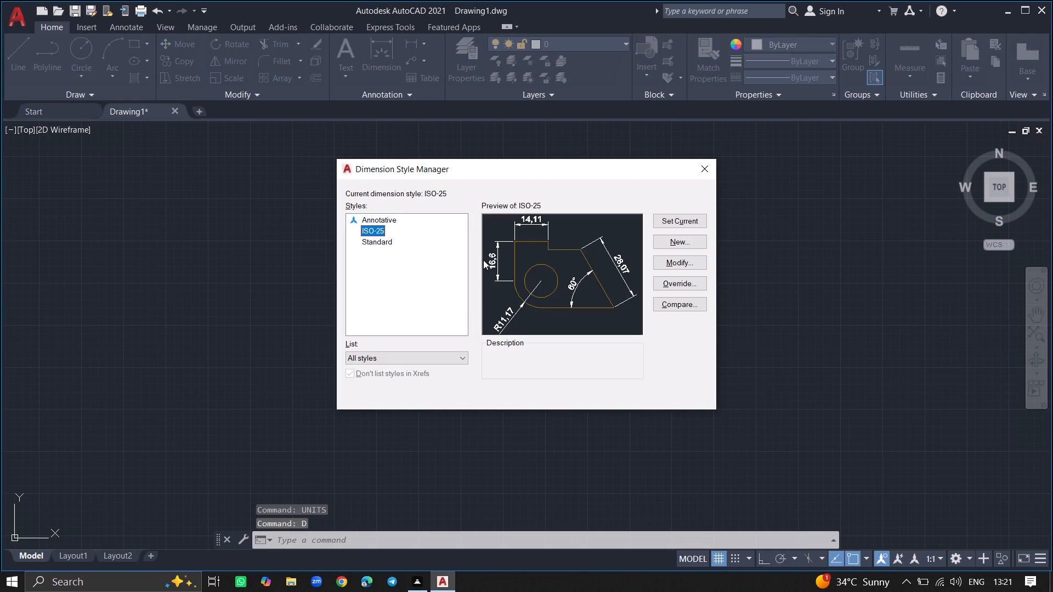
click(661, 261)
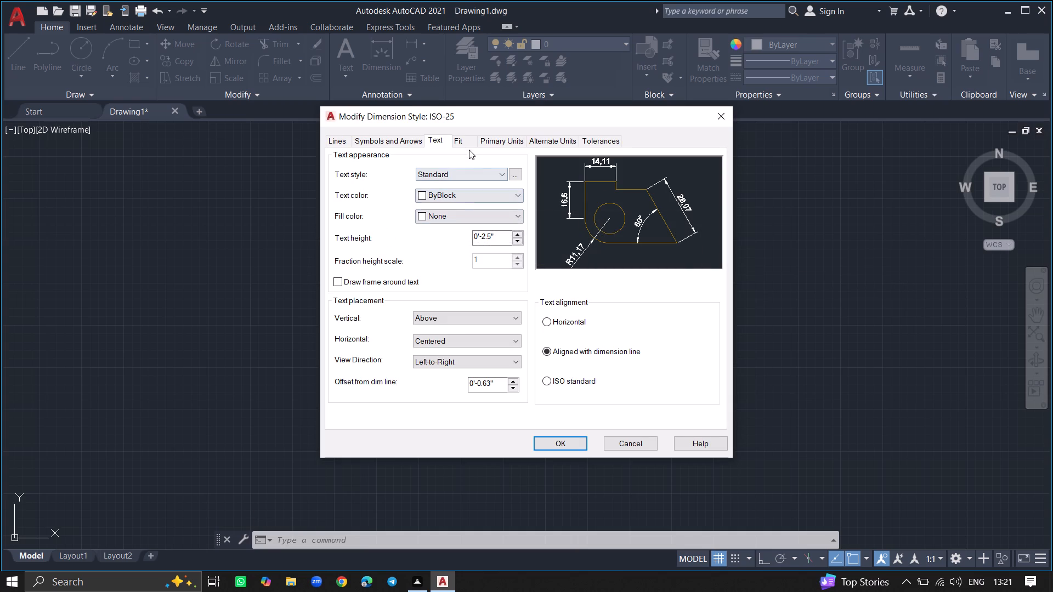
click(500, 138)
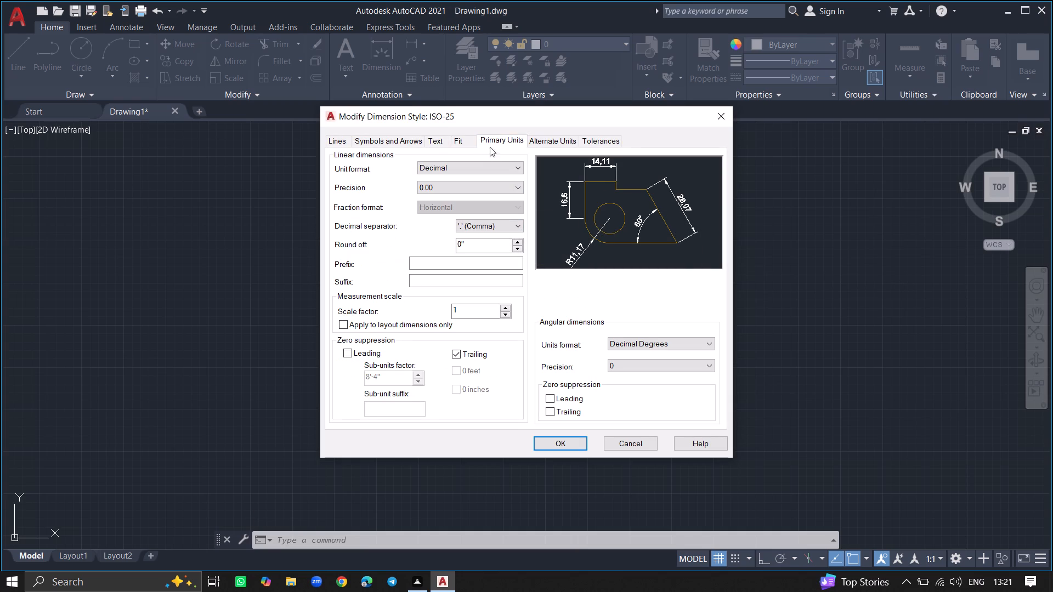
click(488, 166)
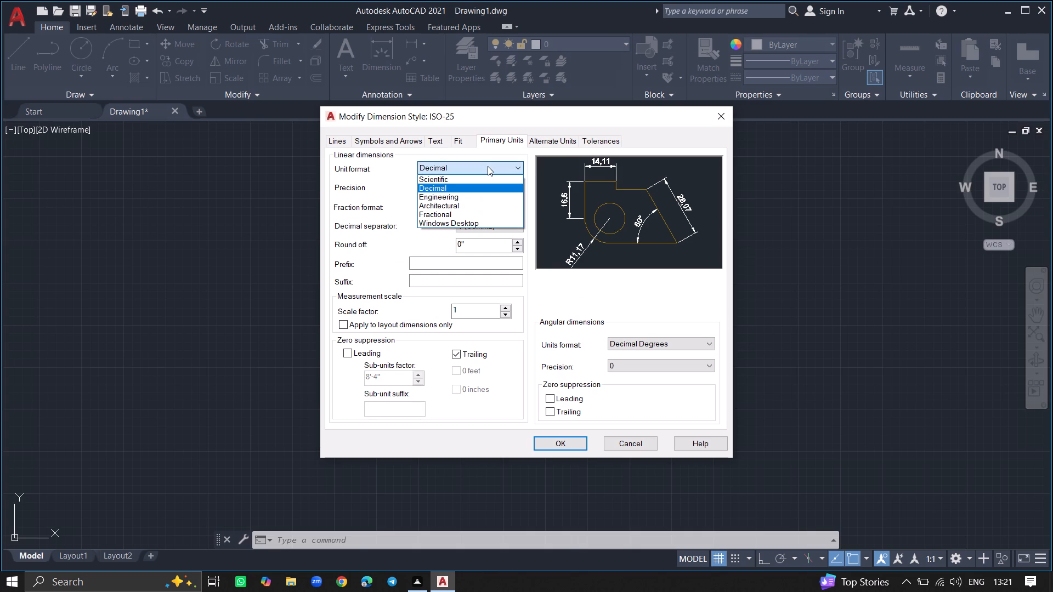
click(486, 196)
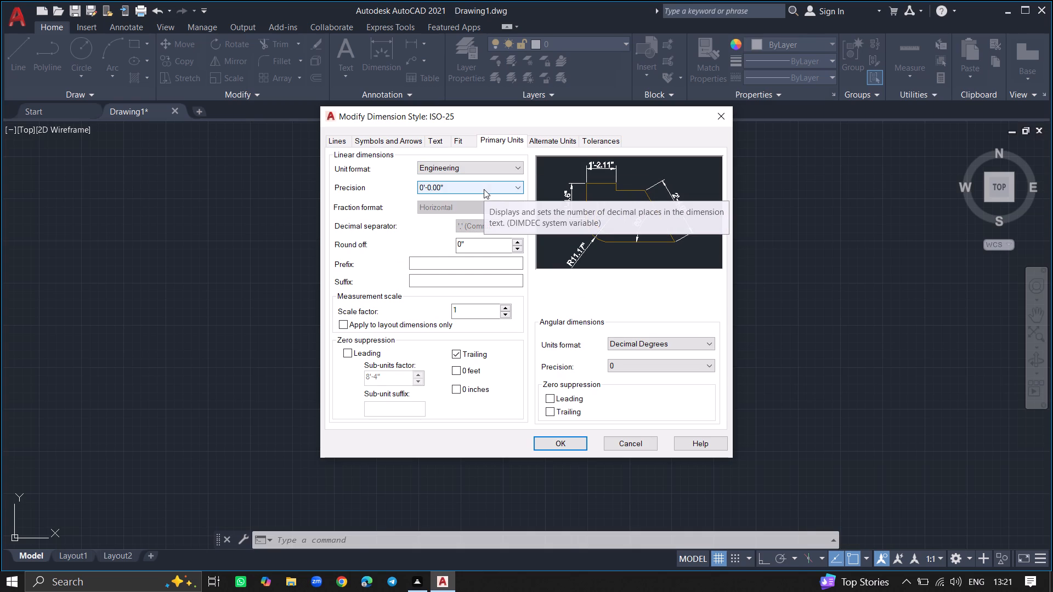
click(484, 189)
click(484, 199)
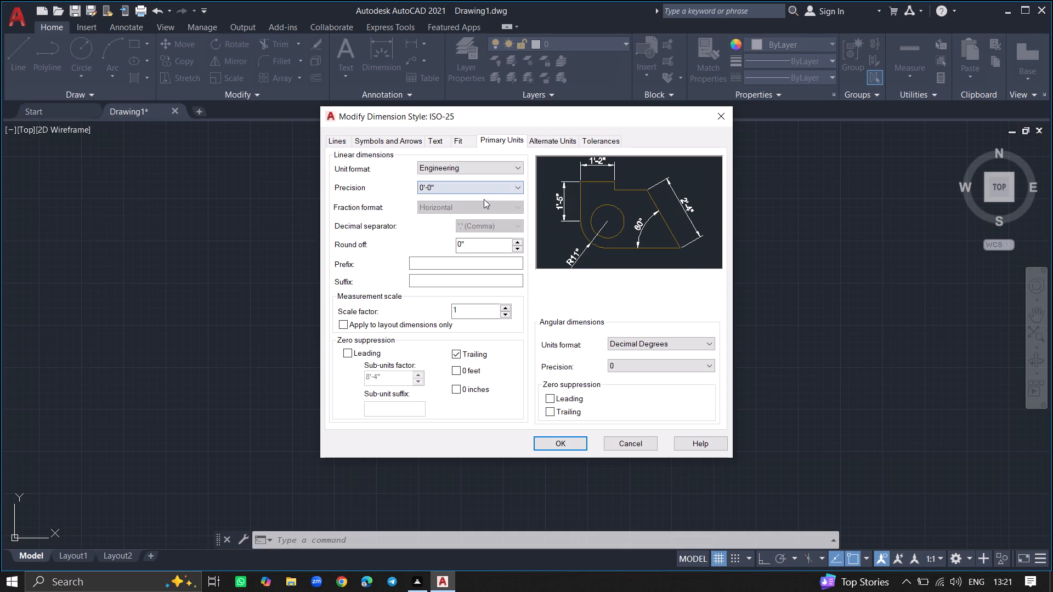
click(556, 443)
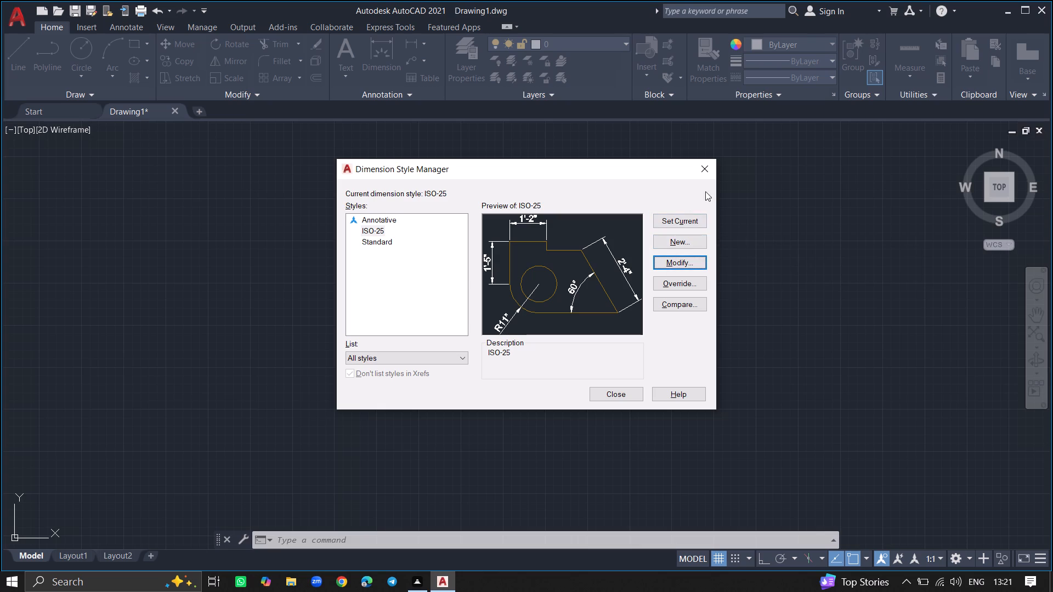
click(697, 224)
click(660, 221)
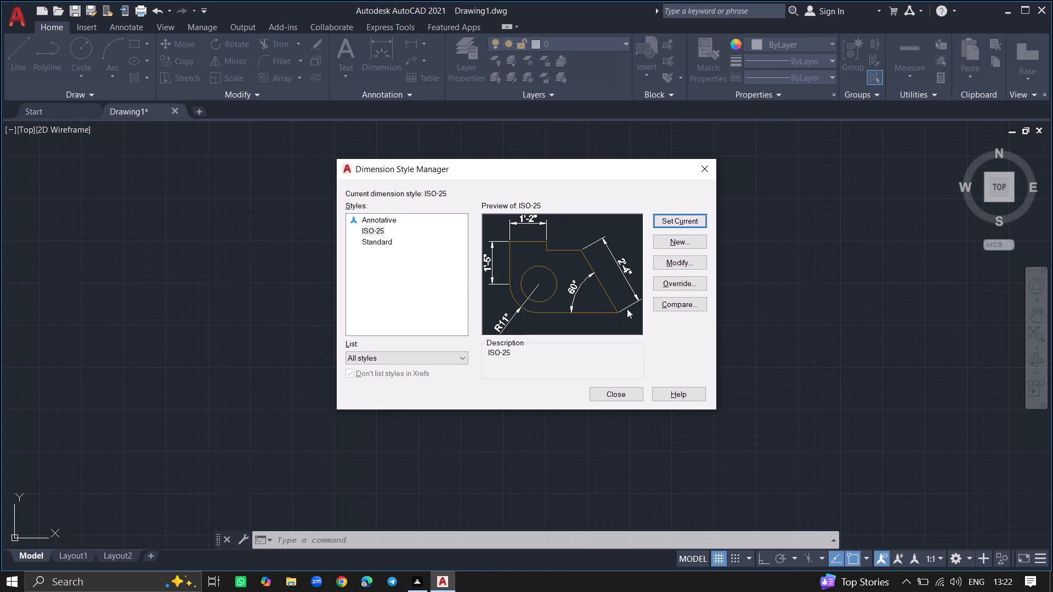
click(612, 395)
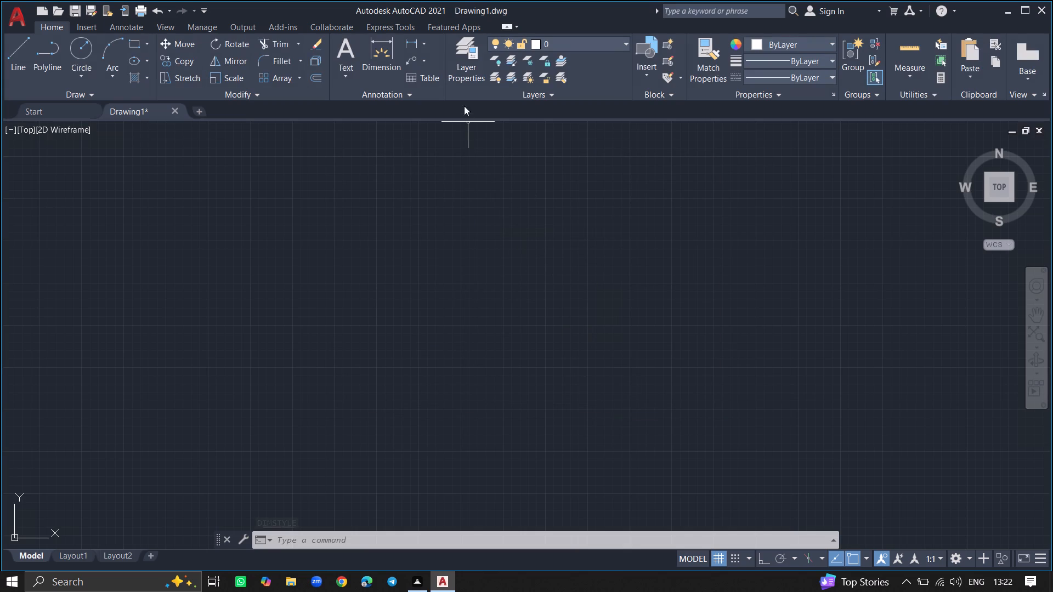
Create a new layer with the viewport-frozen option in the layer manager and name it WALLS.
click(461, 73)
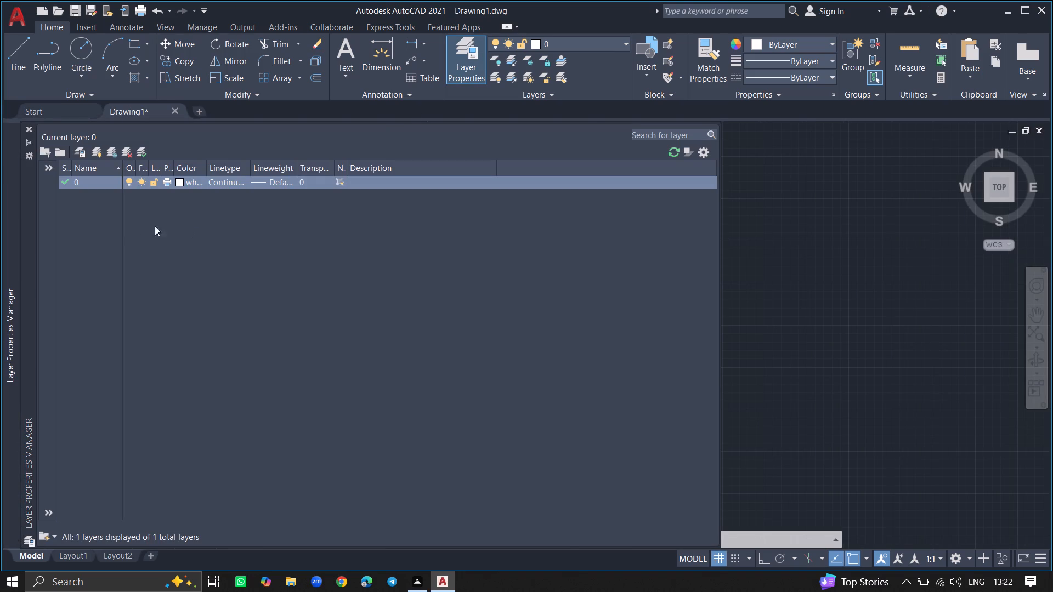
click(112, 148)
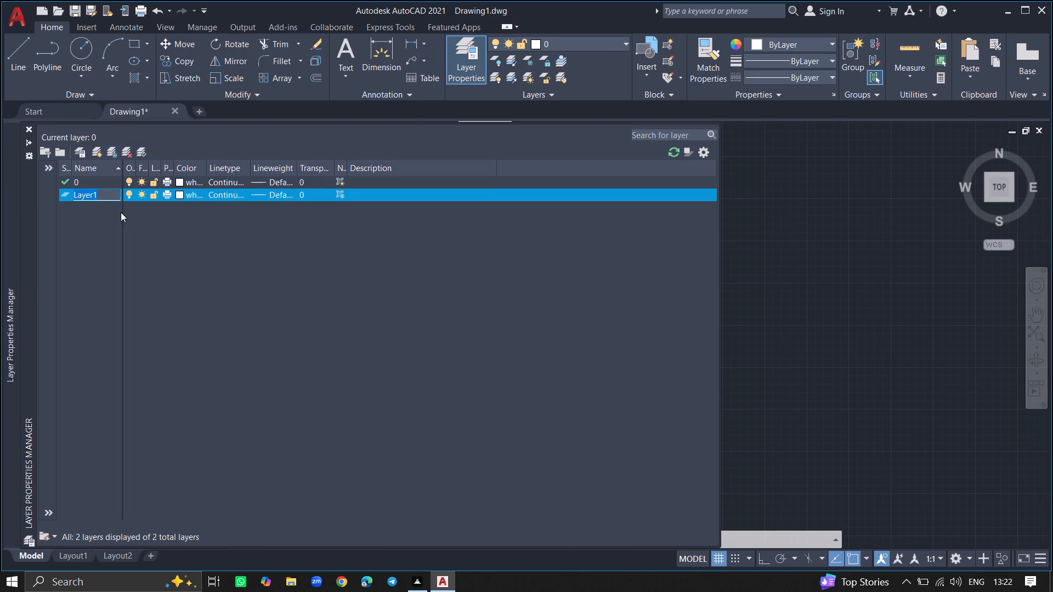
click(108, 191)
key(BackSpace)
key(BackSpace)
key(BackSpace)
key(BackSpace)
key(BackSpace)
key(BackSpace)
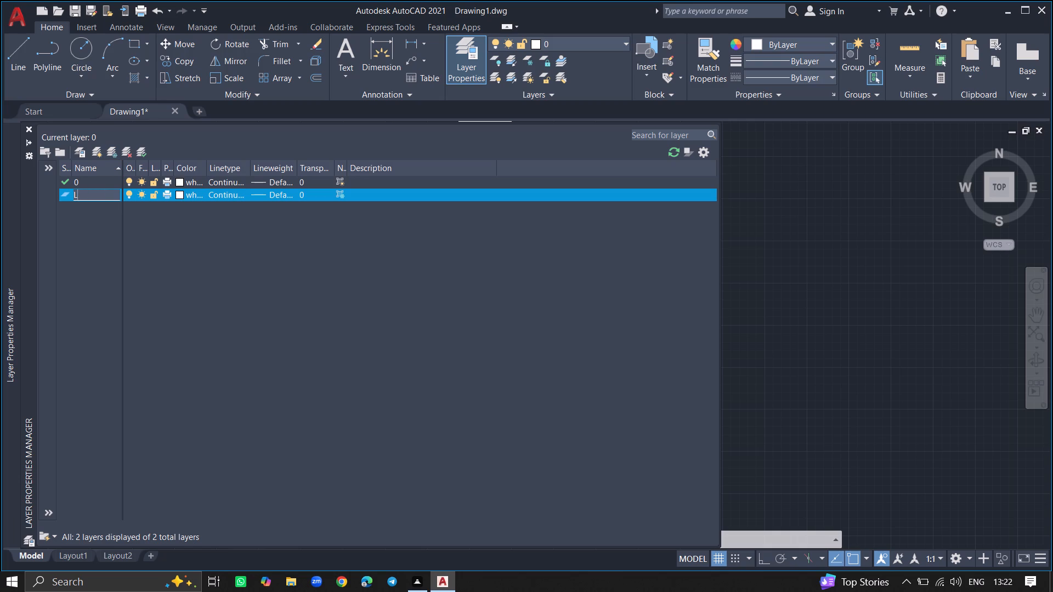
key(BackSpace)
key(w)
key(a)
text(LL)
key(s)
click(104, 243)
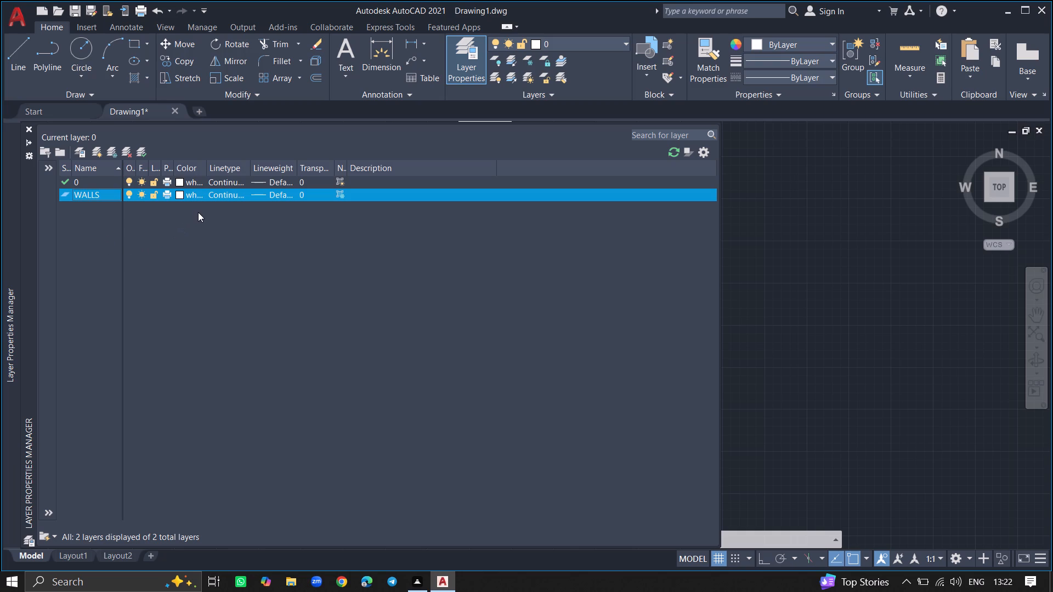
Set the WALLS layer's colour to yellow and toggle its new-viewport freeze setting.
click(178, 194)
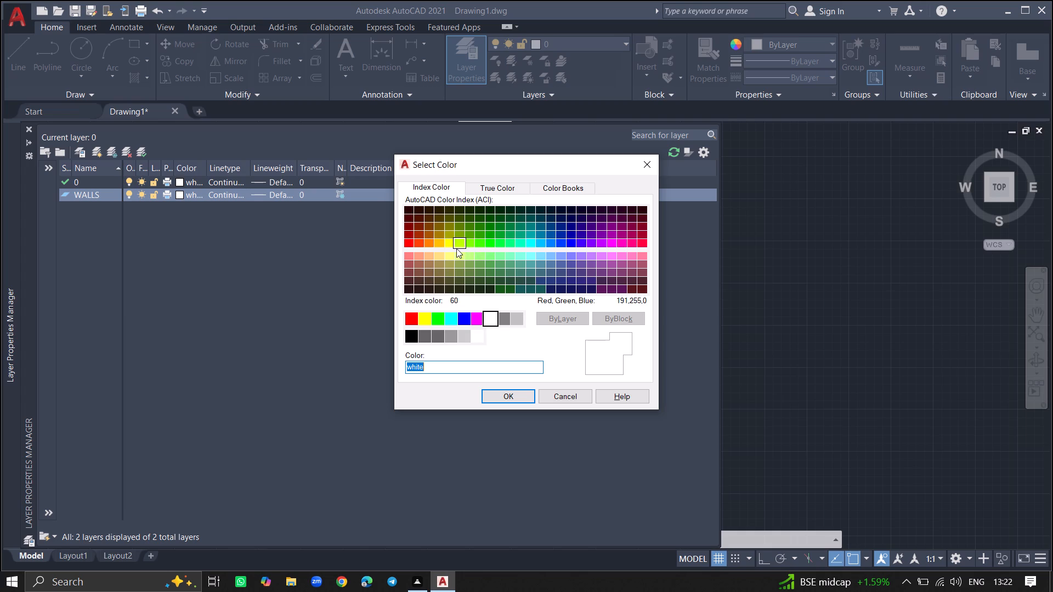
click(424, 316)
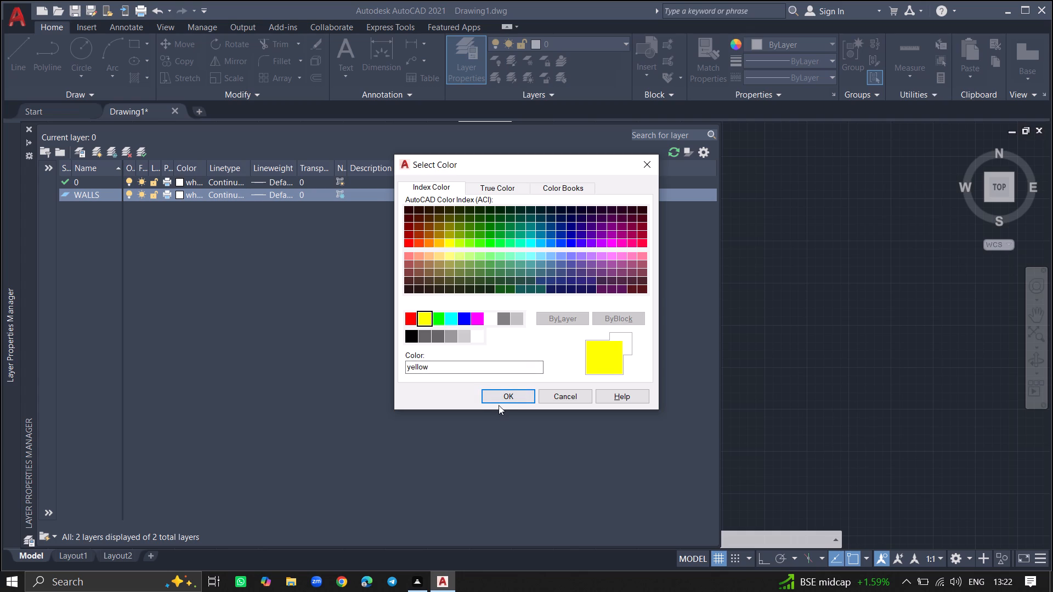
click(499, 405)
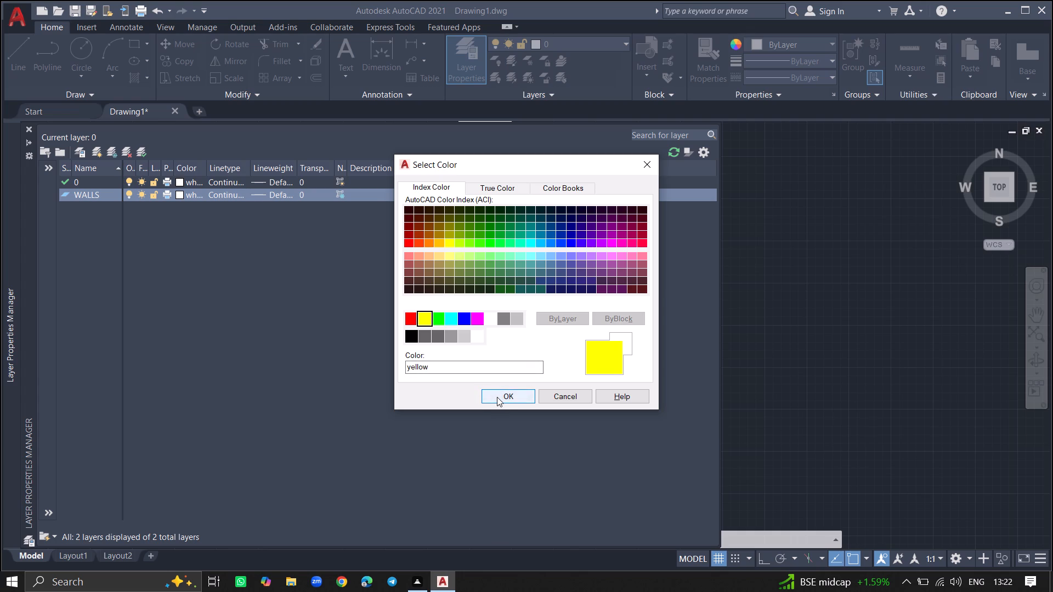
click(497, 397)
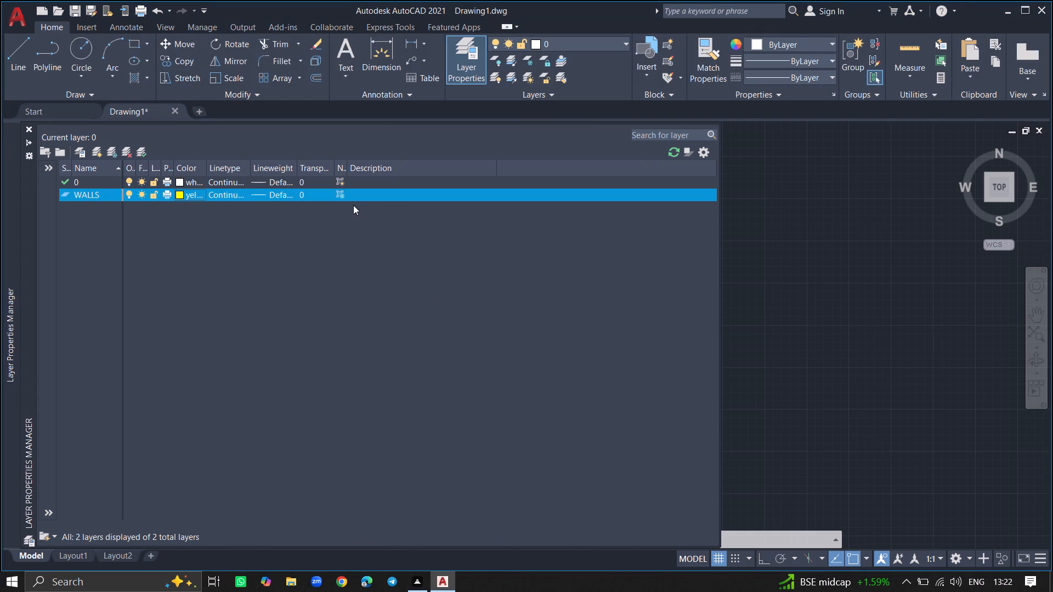
click(341, 197)
Create another layer with the viewport-frozen option in the layer manager and name it DOORS.
click(111, 153)
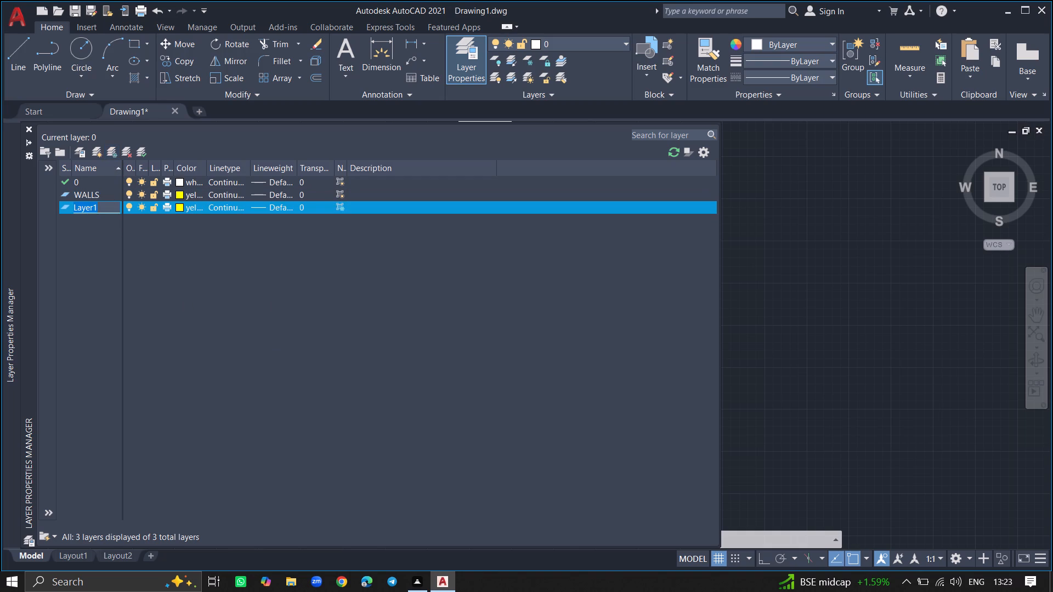
click(106, 207)
key(BackSpace)
key(BackSpace)
key(BackSpace)
key(BackSpace)
key(BackSpace)
key(BackSpace)
key(BackSpace)
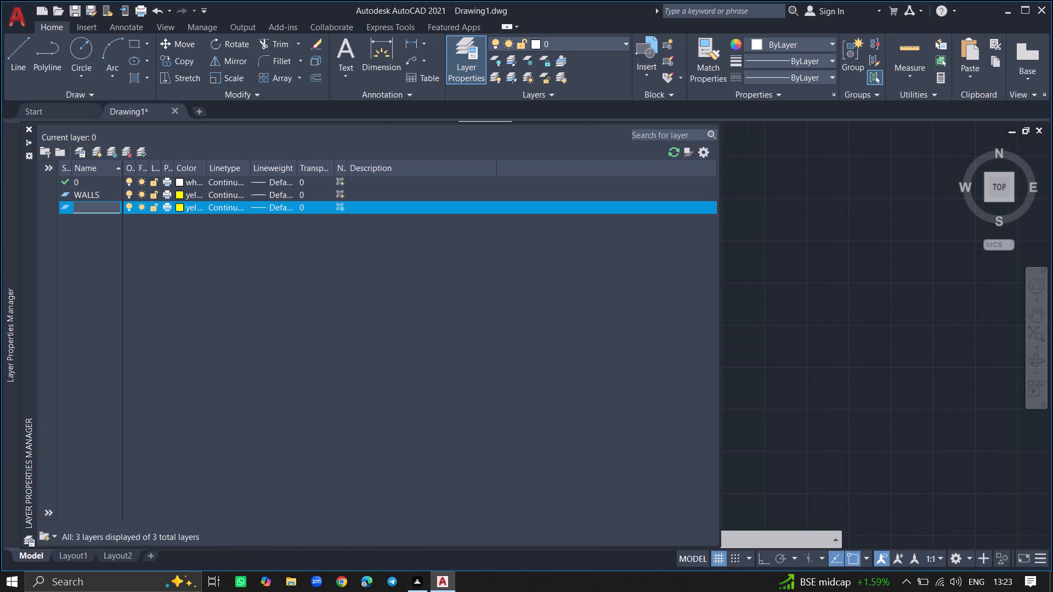
key(d)
text(OORS)
click(88, 298)
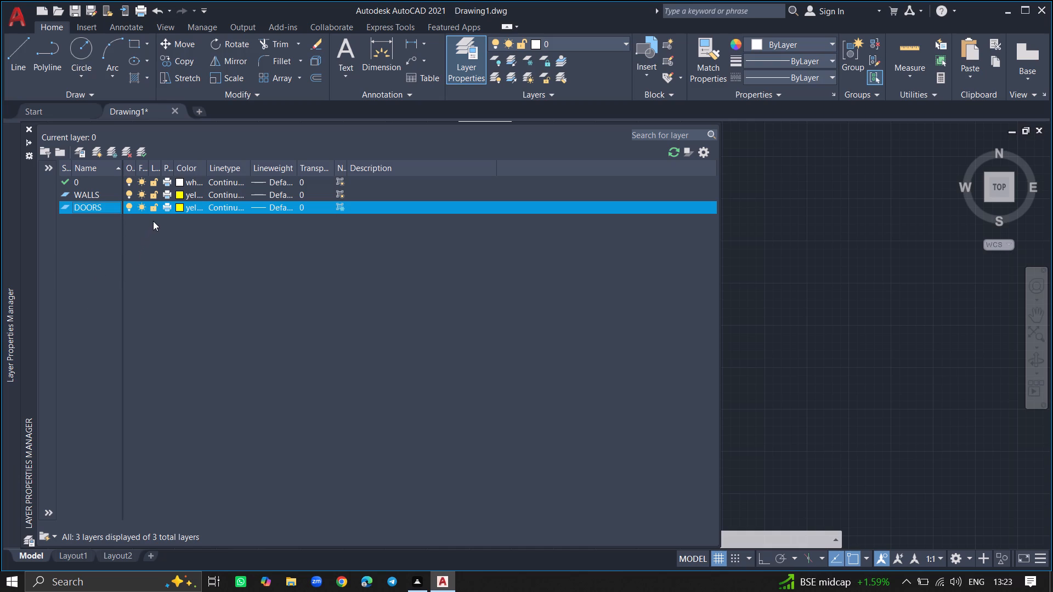
Set the DOORS layer's colour to red, index 10, and toggle its new-viewport freeze setting.
click(178, 207)
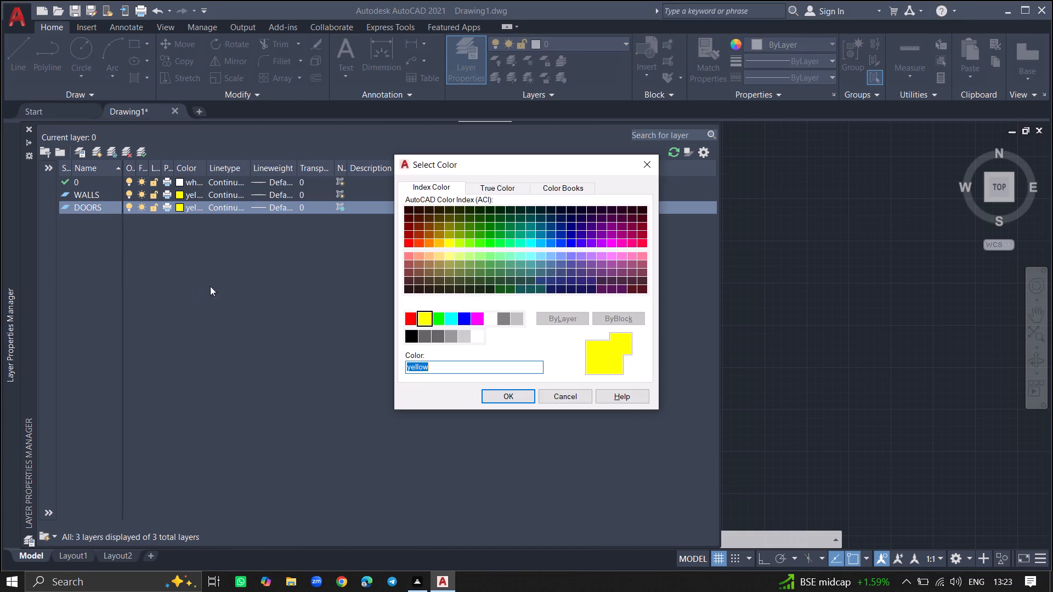
click(409, 244)
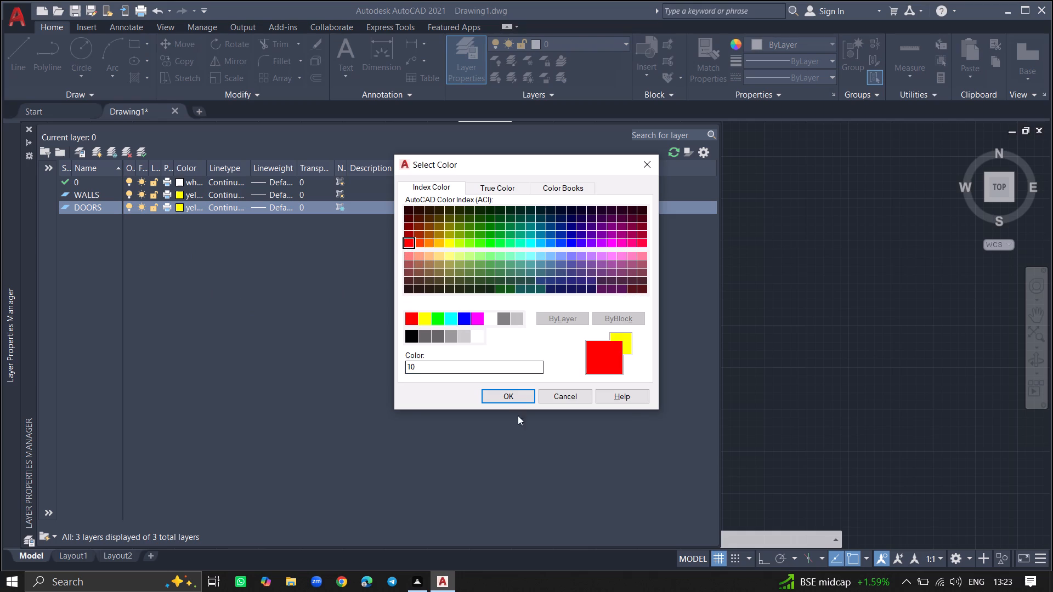
click(508, 399)
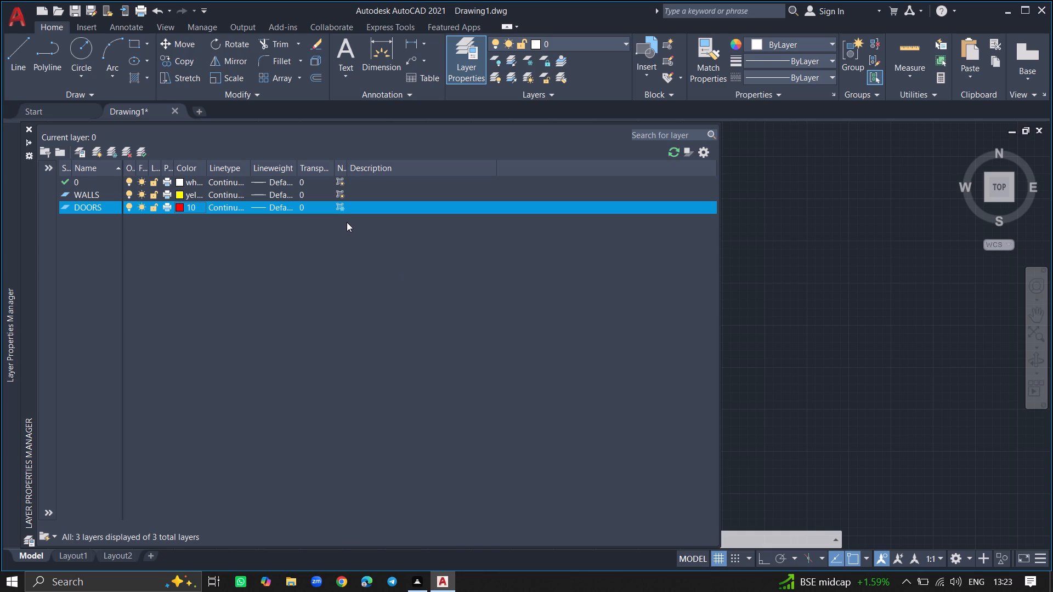
click(339, 206)
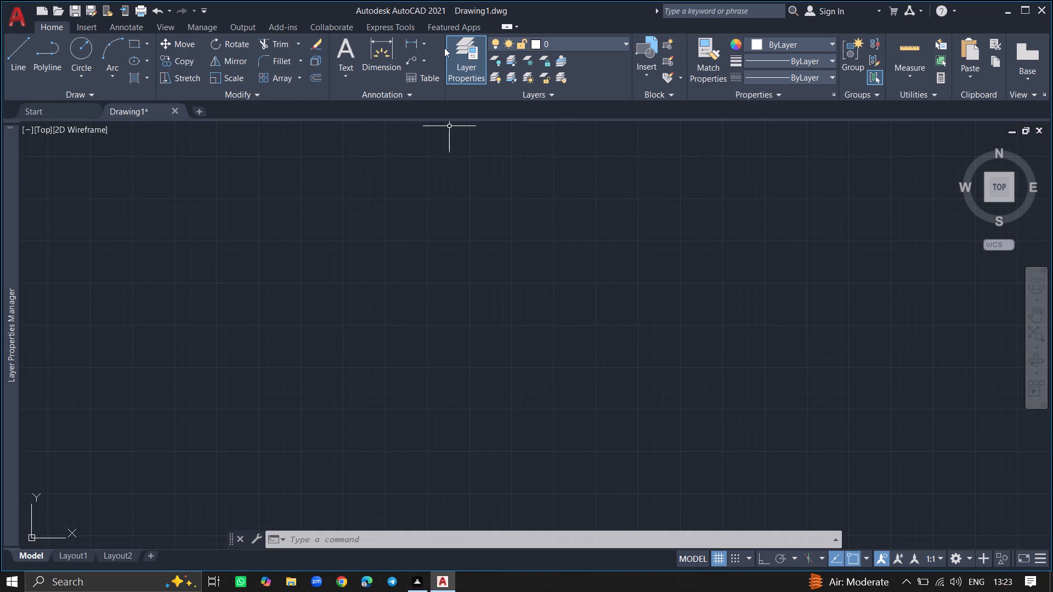
Reopen the layer manager and create a viewport-frozen layer named WINDOWS, based on the WALLS layer.
click(469, 71)
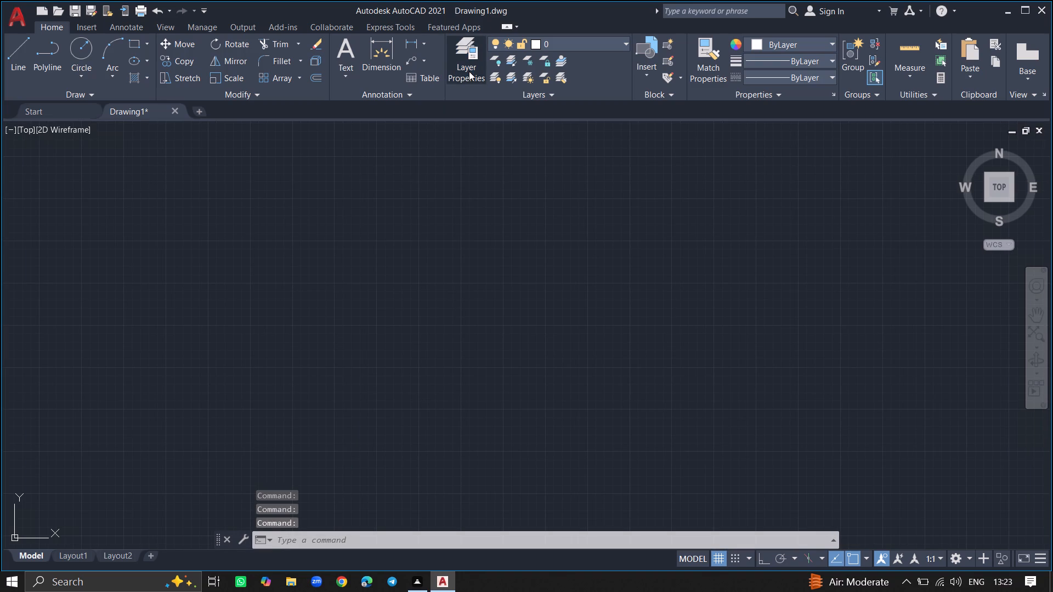
double_click(469, 71)
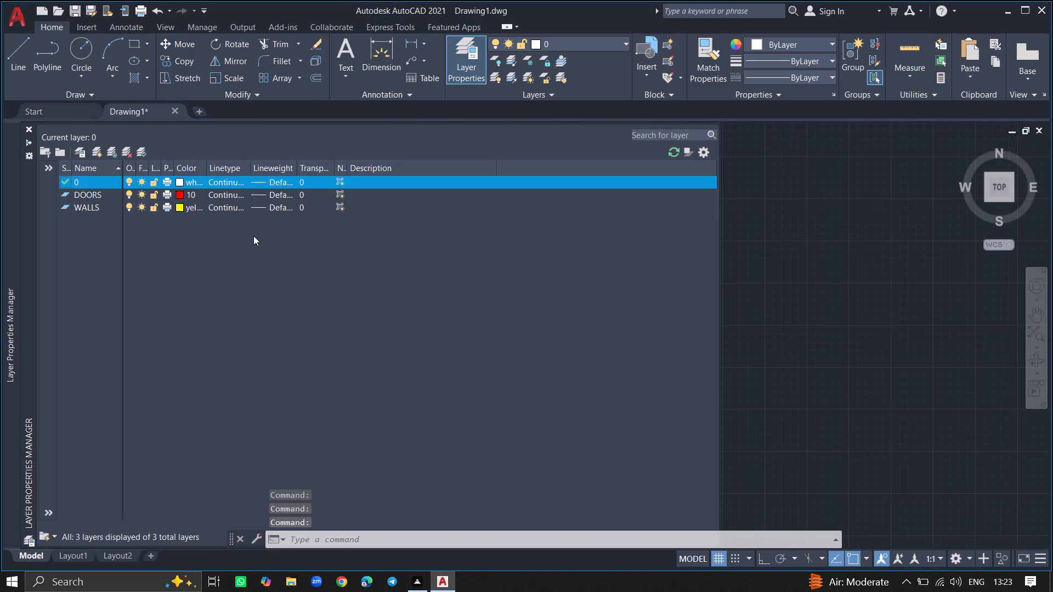
click(78, 207)
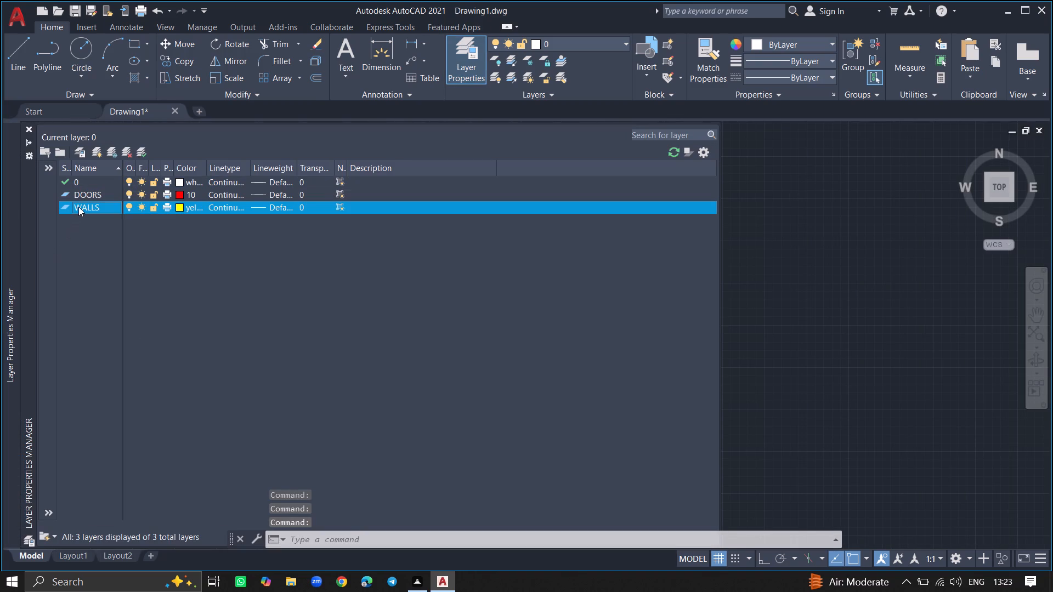
click(108, 150)
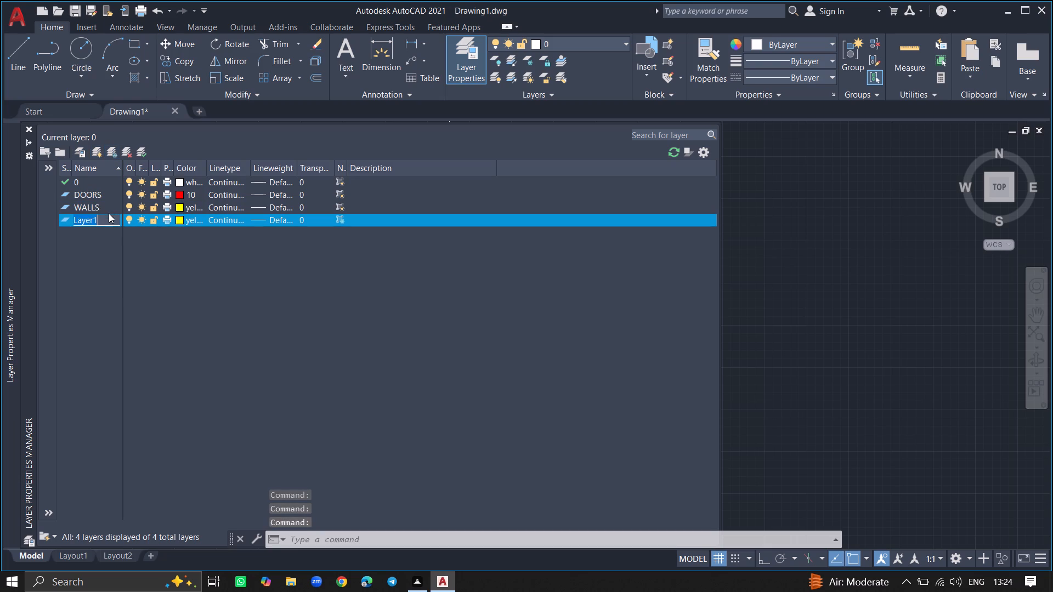
click(109, 214)
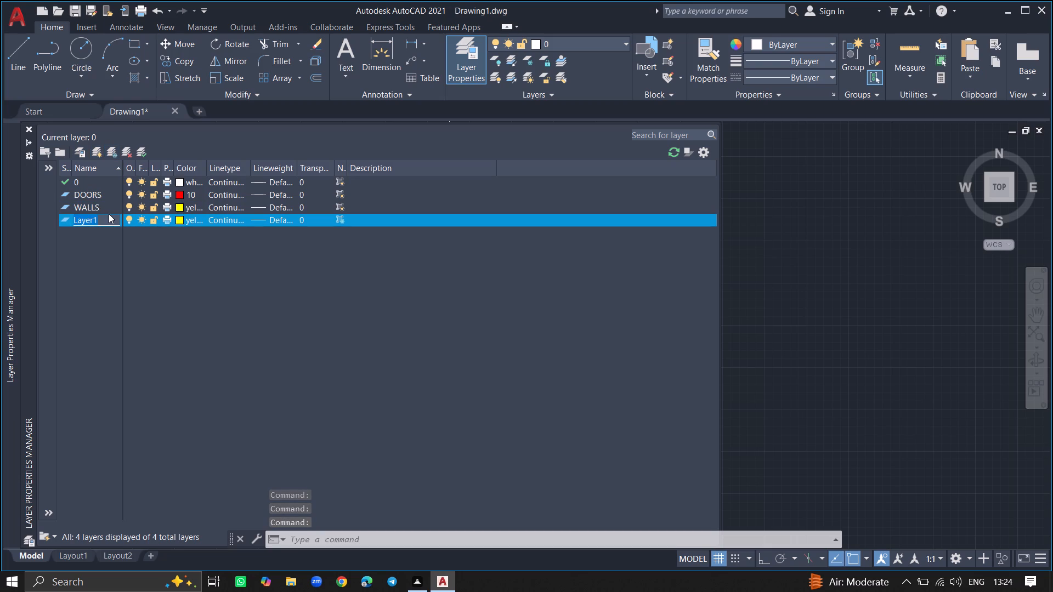
click(109, 214)
key(BackSpace)
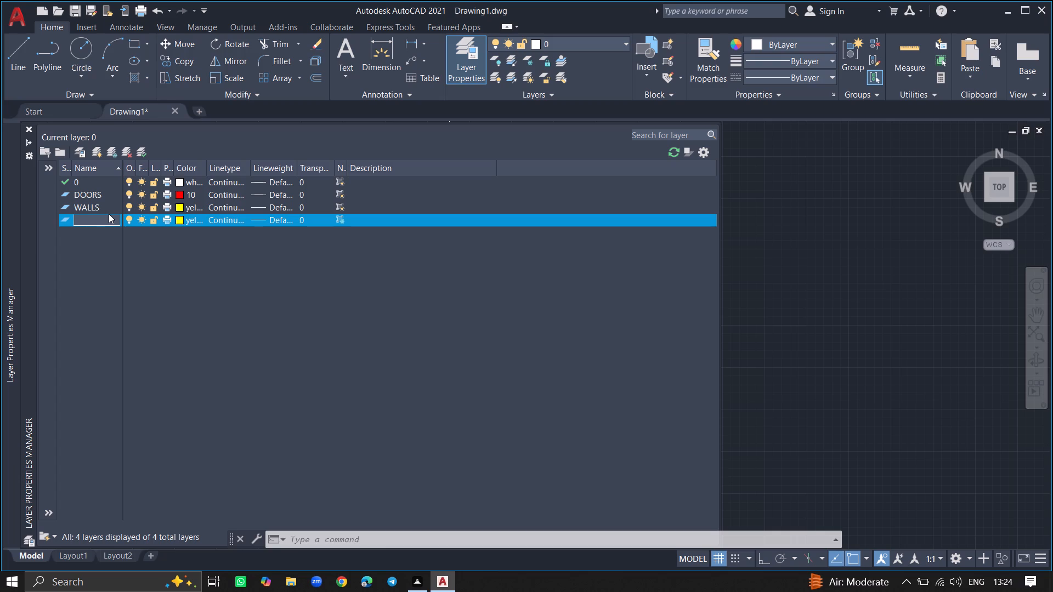
key(w)
key(i)
key(n)
key(d)
key(o)
text(WS)
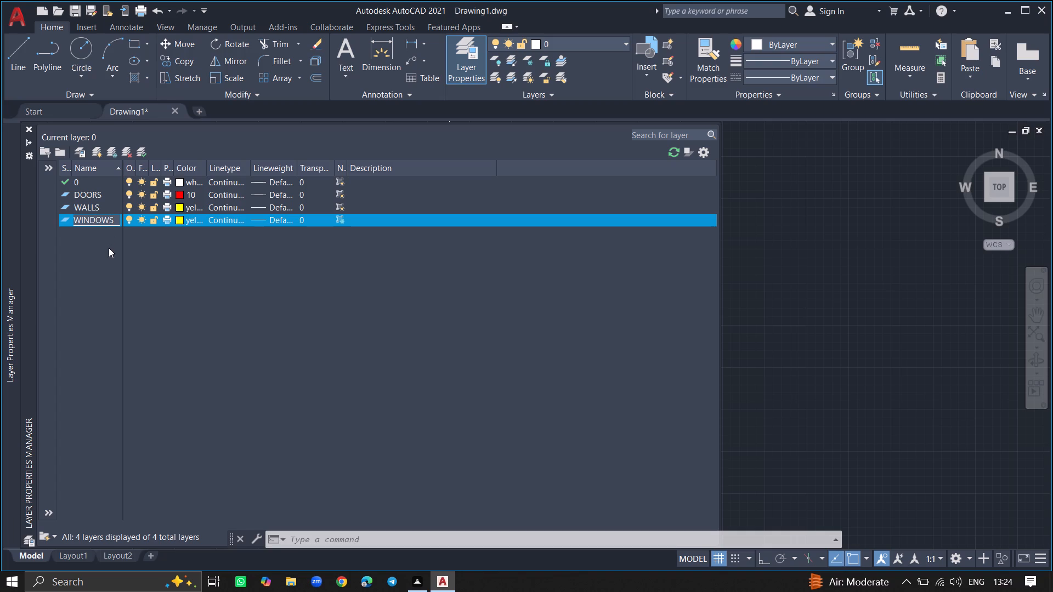
click(109, 255)
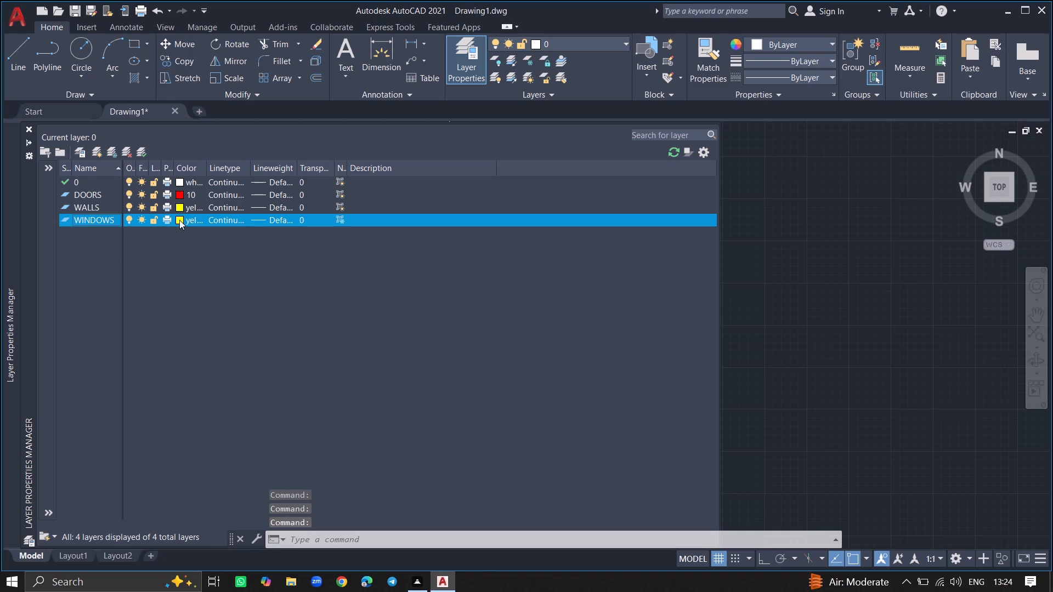
Set the WINDOWS layer's colour to orange, index 30, and toggle its new-viewport freeze setting.
click(179, 220)
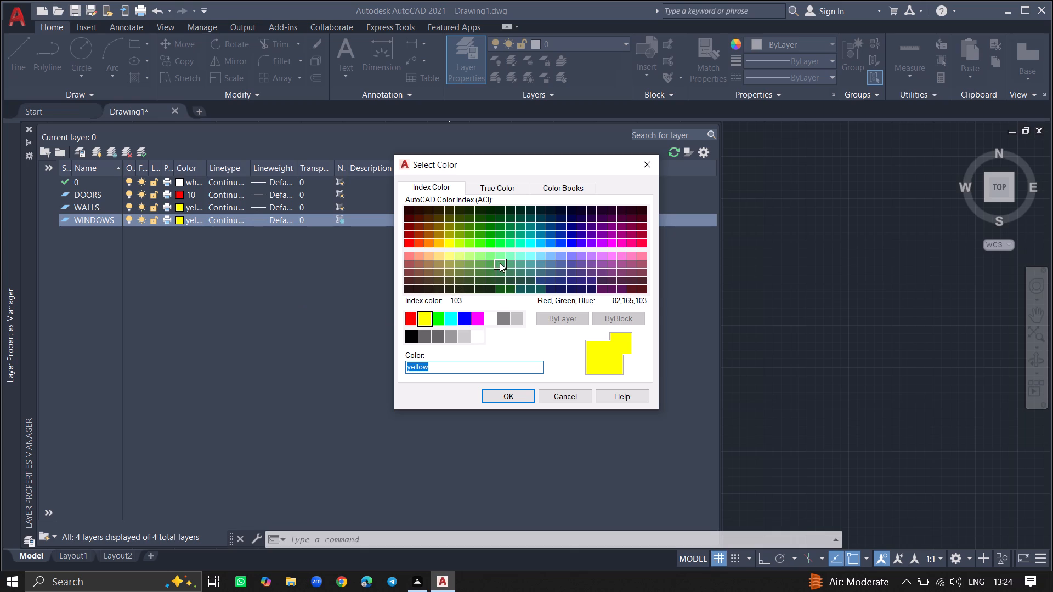
click(428, 245)
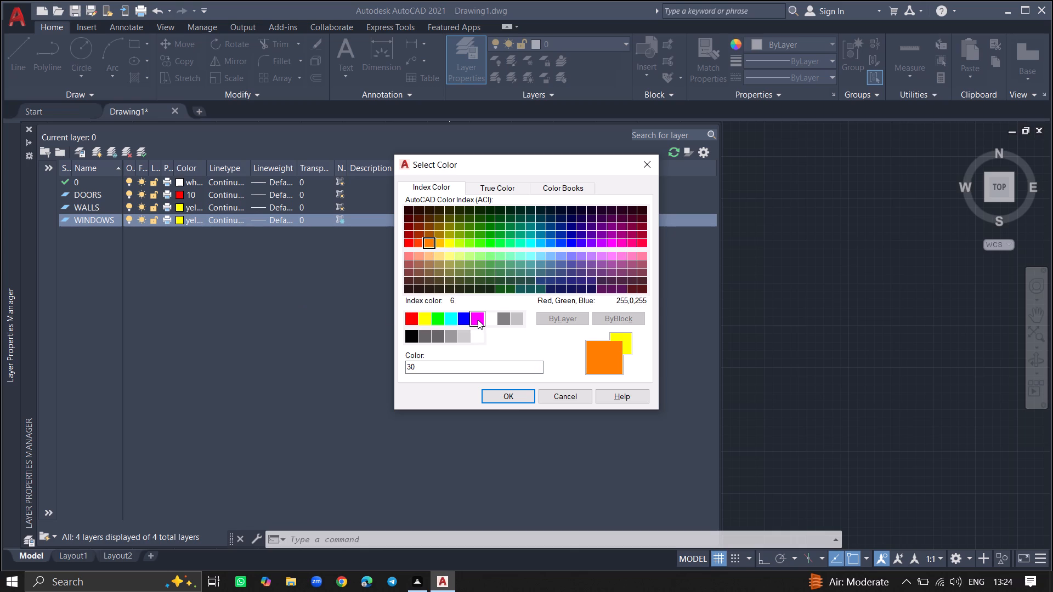
click(499, 397)
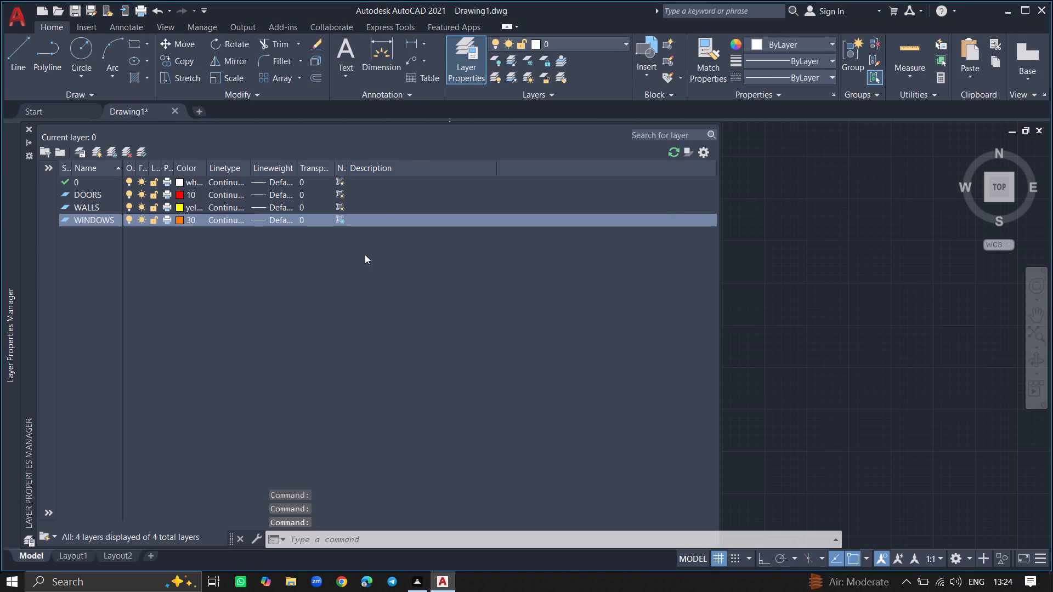
click(341, 219)
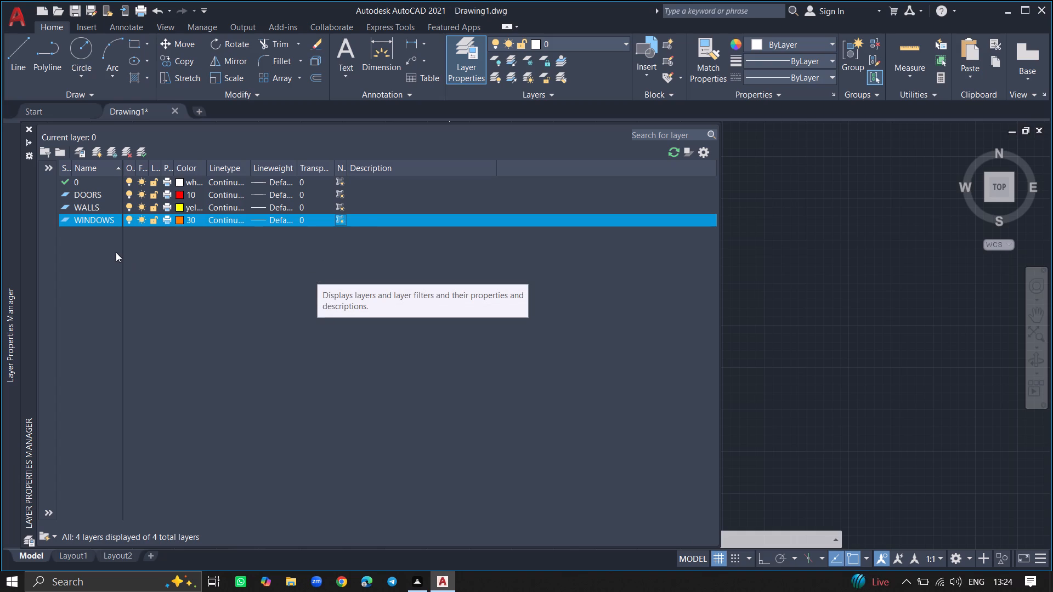
Create another layer with the viewport-frozen option in the layer manager and name it FURNITURE.
click(110, 152)
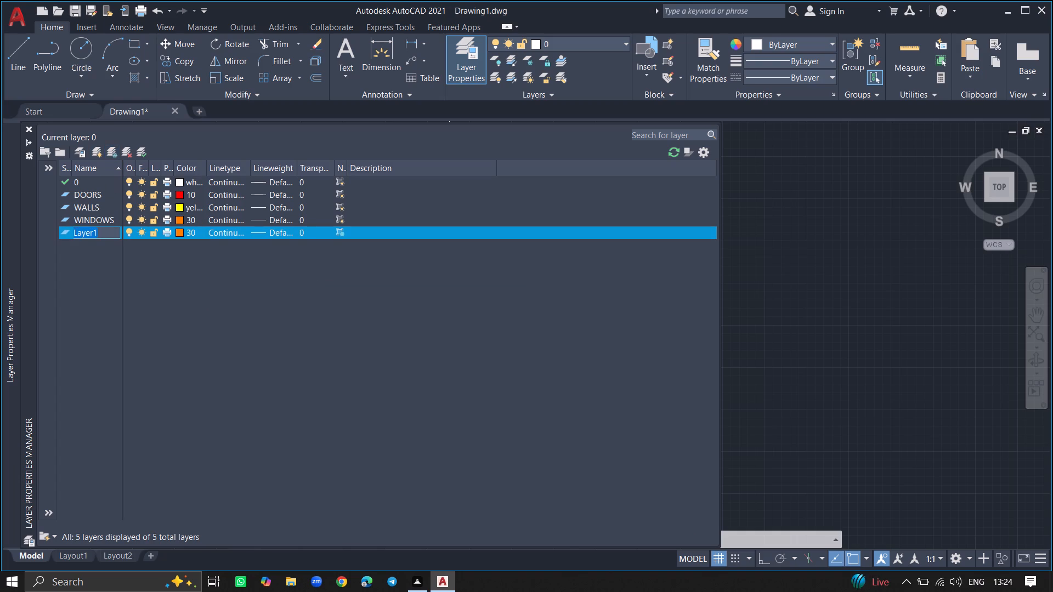
click(104, 233)
key(BackSpace)
key(BackSpace)
key(BackSpace)
key(BackSpace)
key(BackSpace)
key(BackSpace)
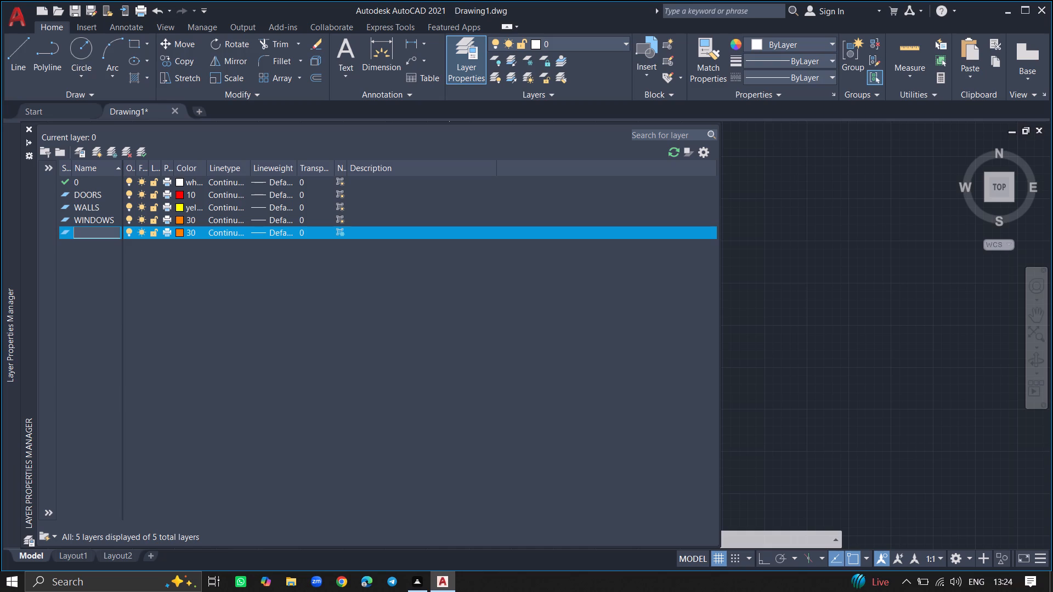
key(f)
text(UR)
text(NITURE)
click(99, 319)
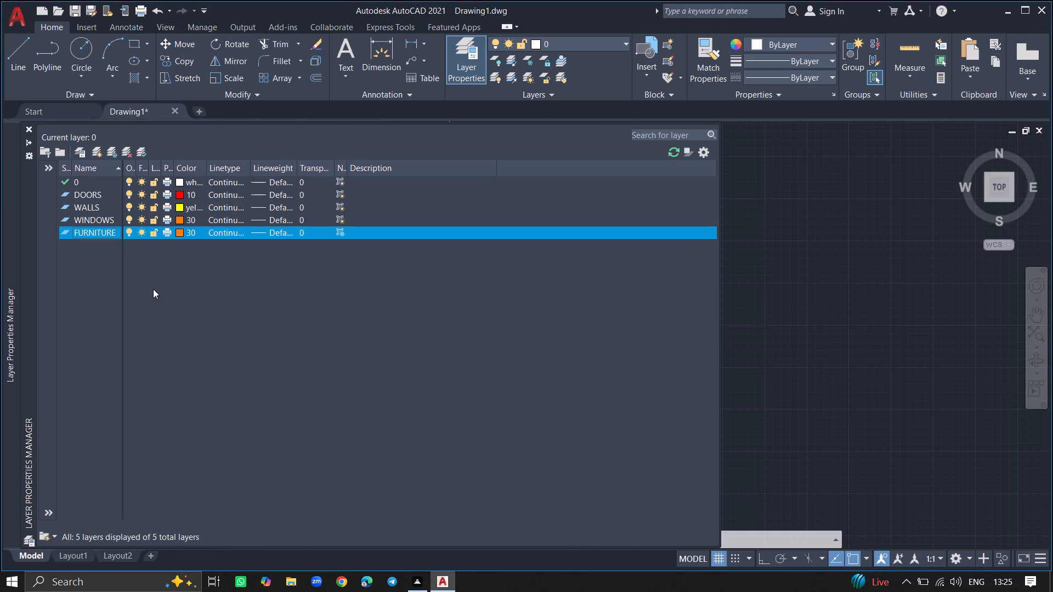
Set the FURNITURE layer's colour to green, index 80, and toggle its new-viewport freeze setting.
click(180, 235)
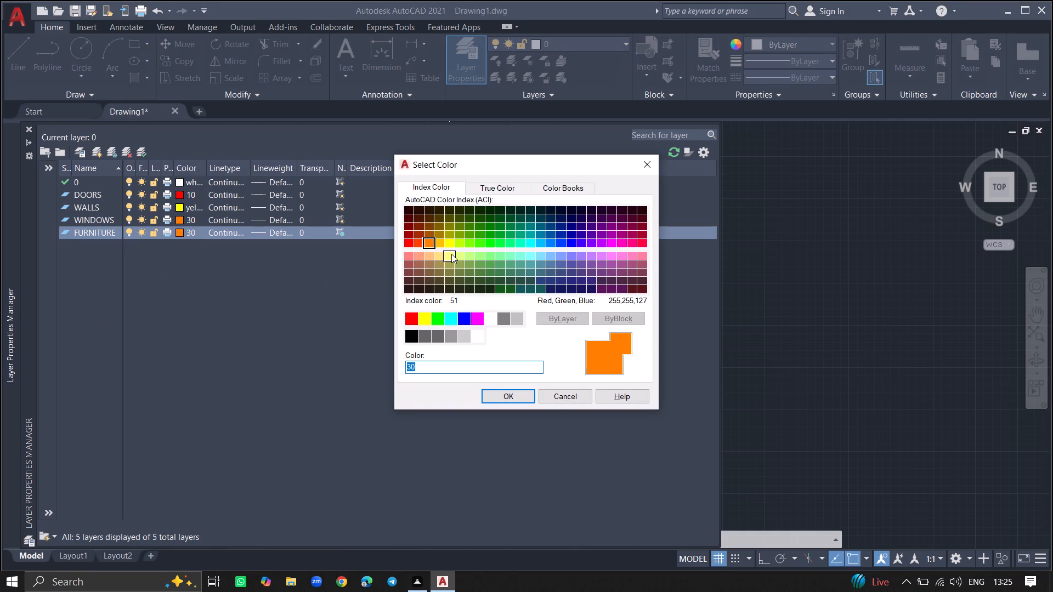
click(478, 248)
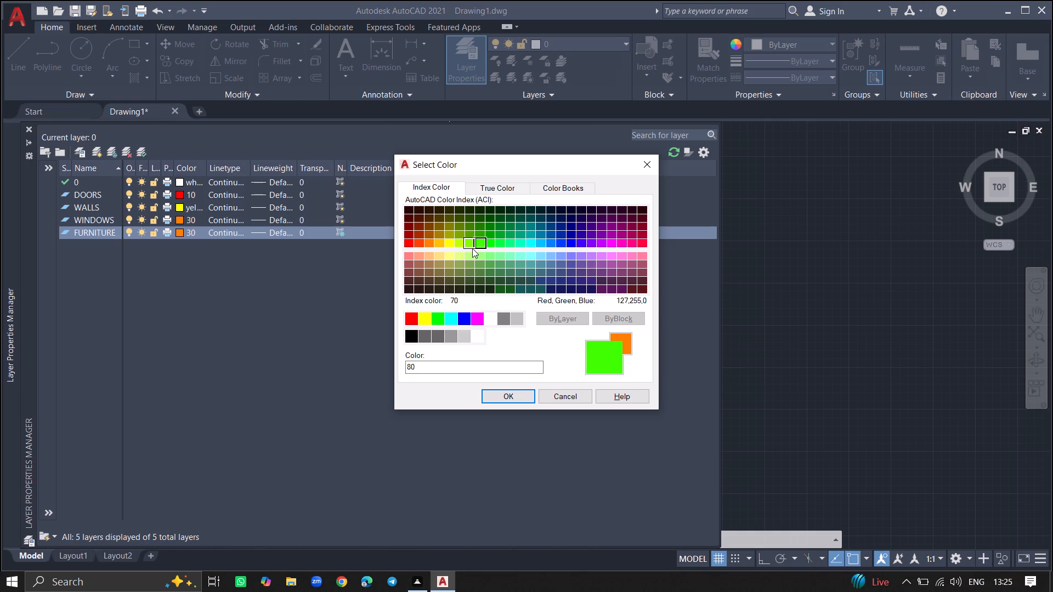
click(472, 248)
click(483, 248)
click(504, 396)
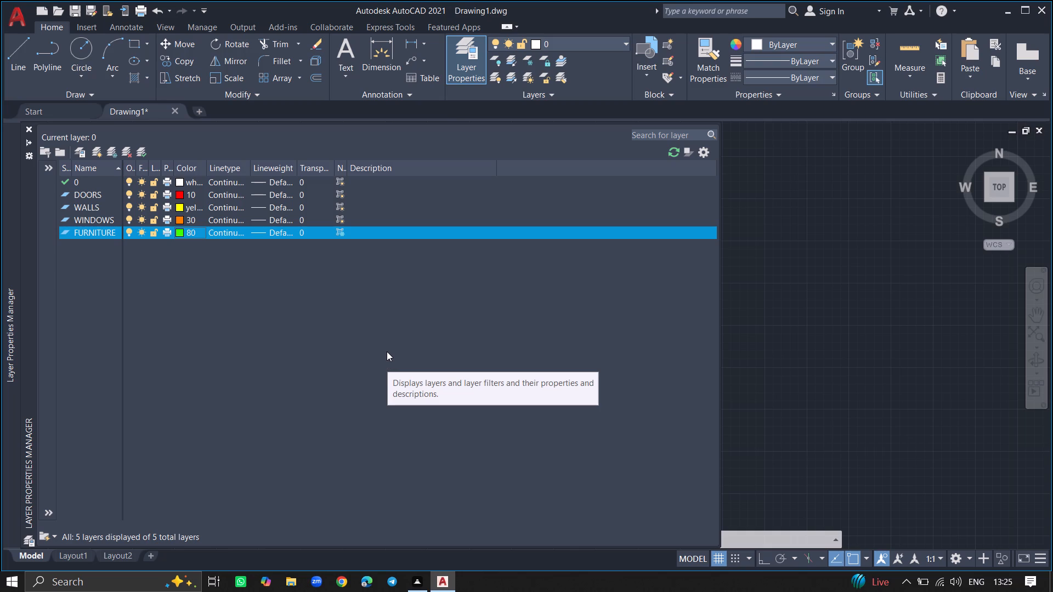
click(337, 231)
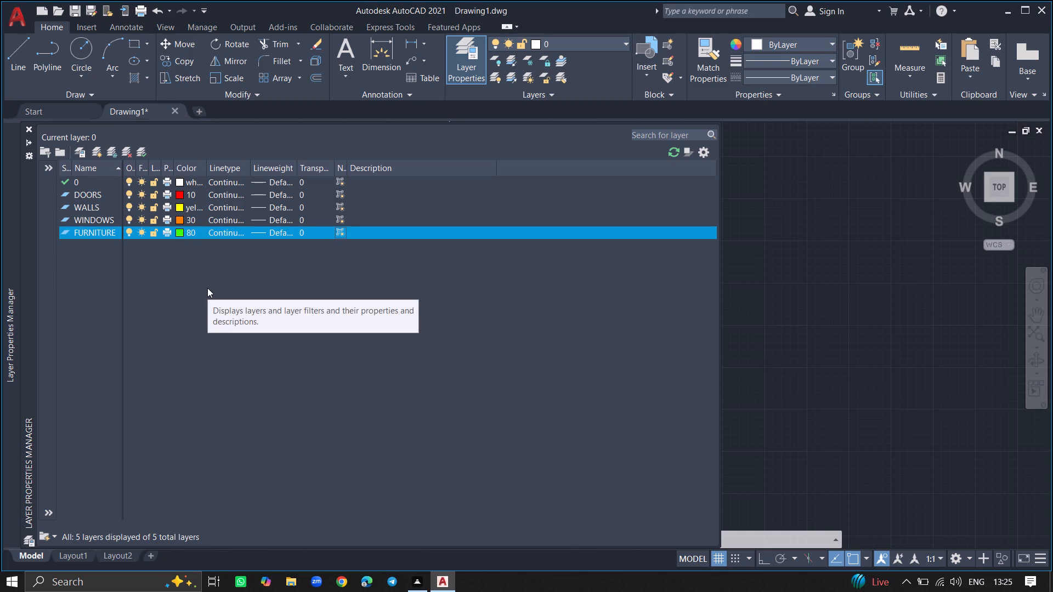
Create another layer with the viewport-frozen option in the layer manager and name it STAIRCASE.
click(113, 153)
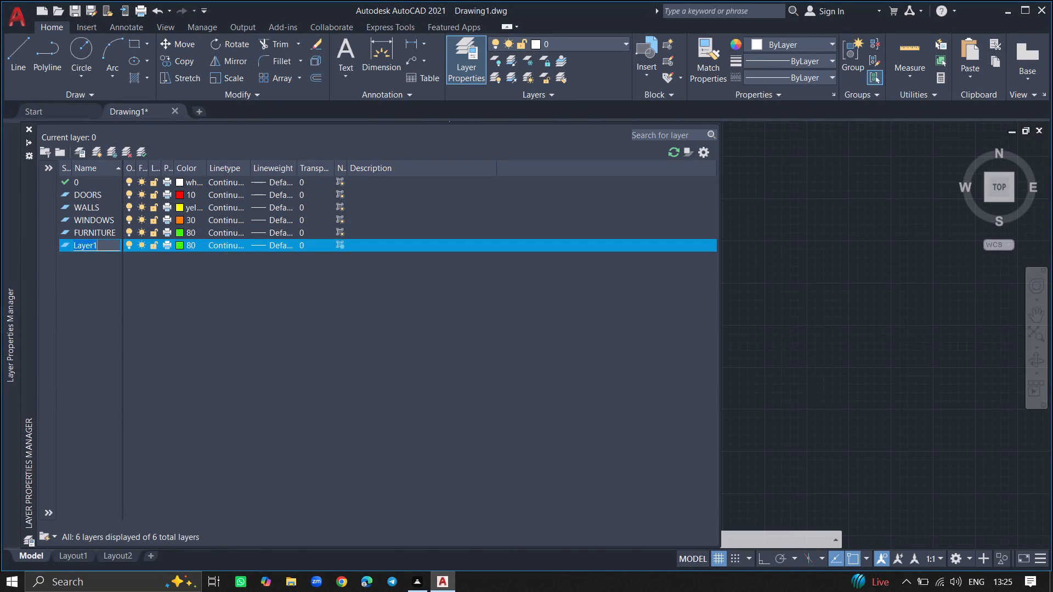
click(104, 245)
key(BackSpace)
key(BackSpace)
key(BackSpace)
key(BackSpace)
key(BackSpace)
key(BackSpace)
key(BackSpace)
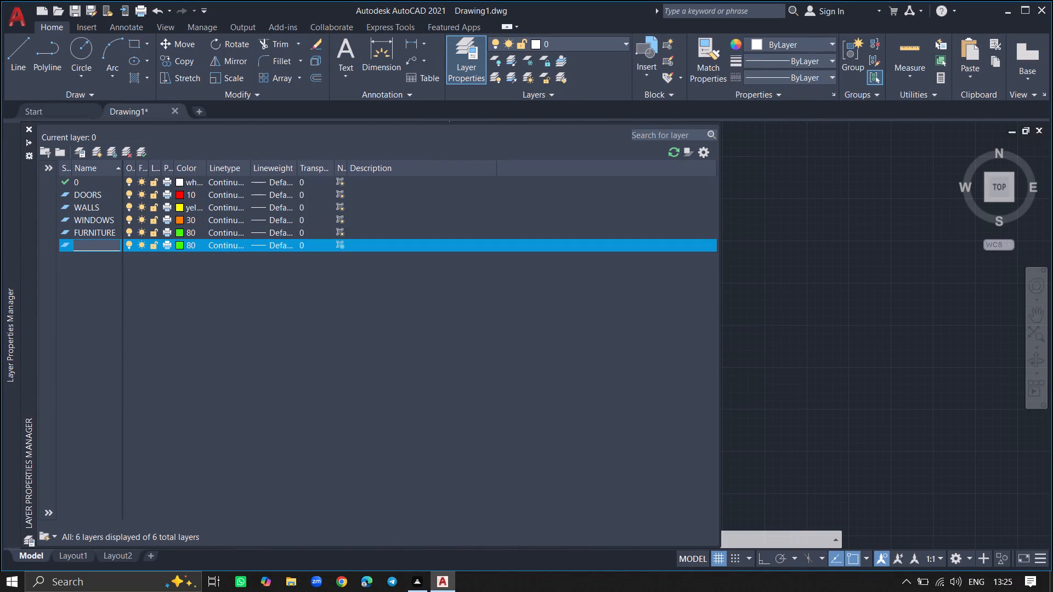
text(STAIRCASE)
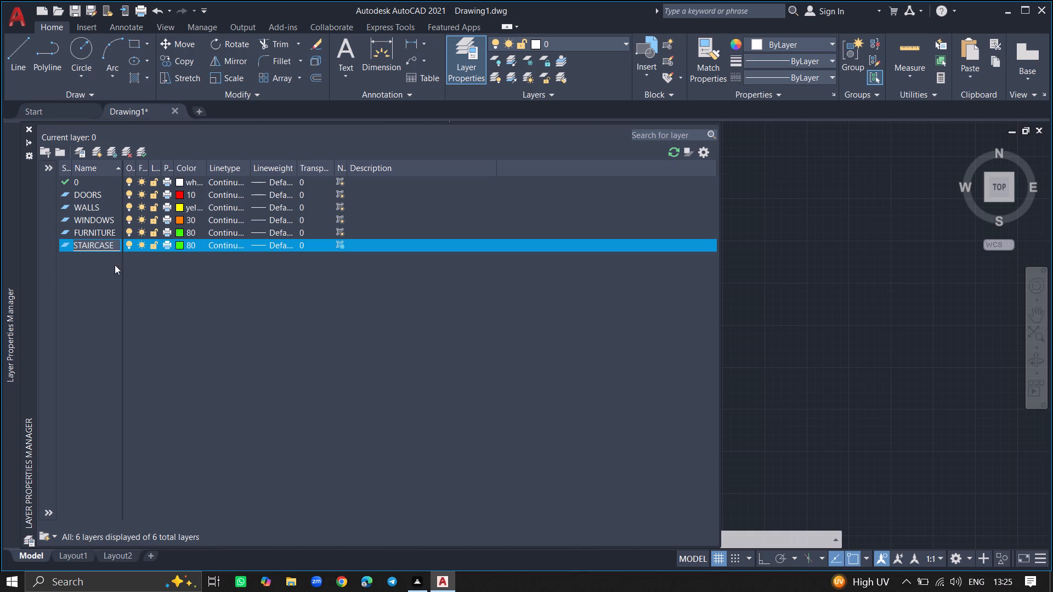
click(118, 283)
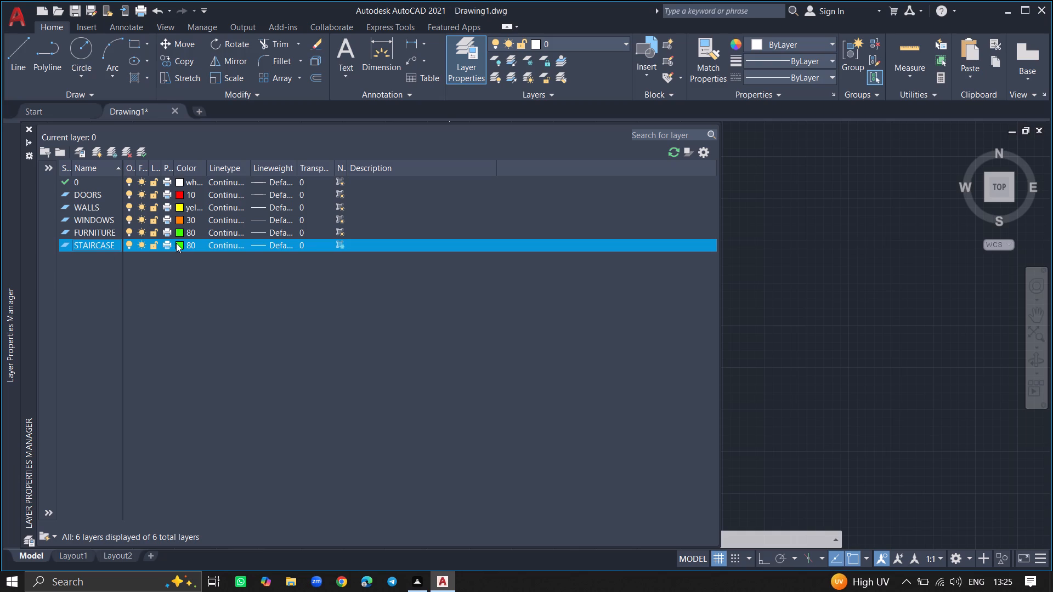
Set the STAIRCASE layer's colour to purple, index 200, and toggle its new-viewport freeze setting.
click(176, 243)
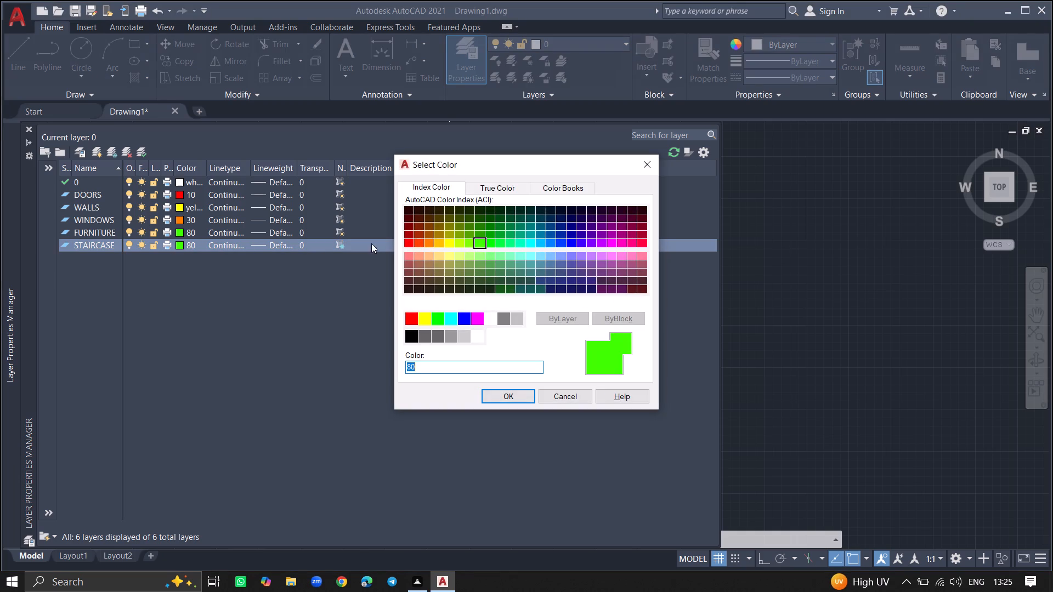
click(601, 241)
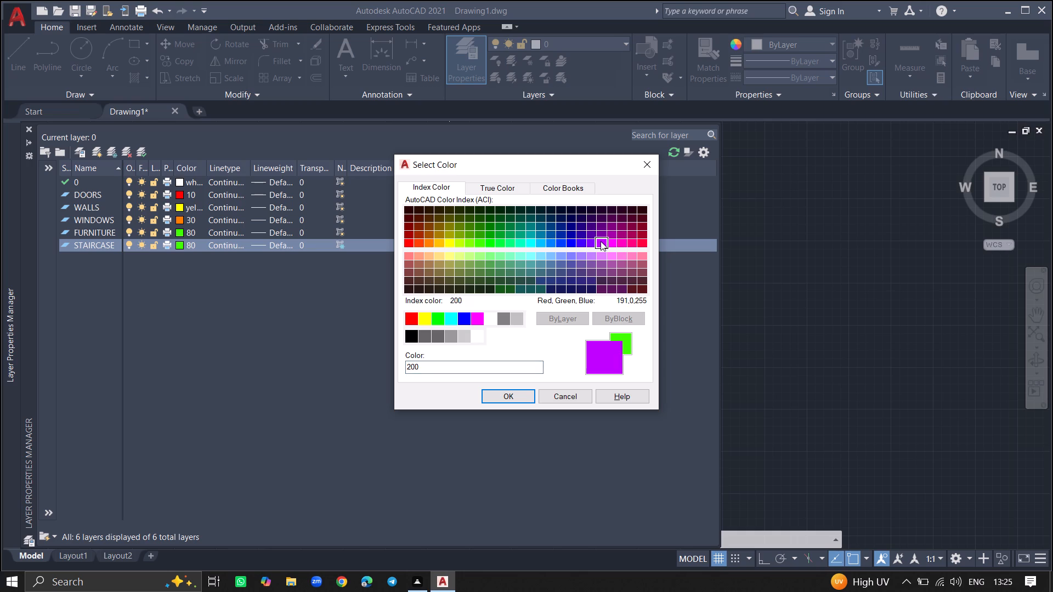
click(520, 397)
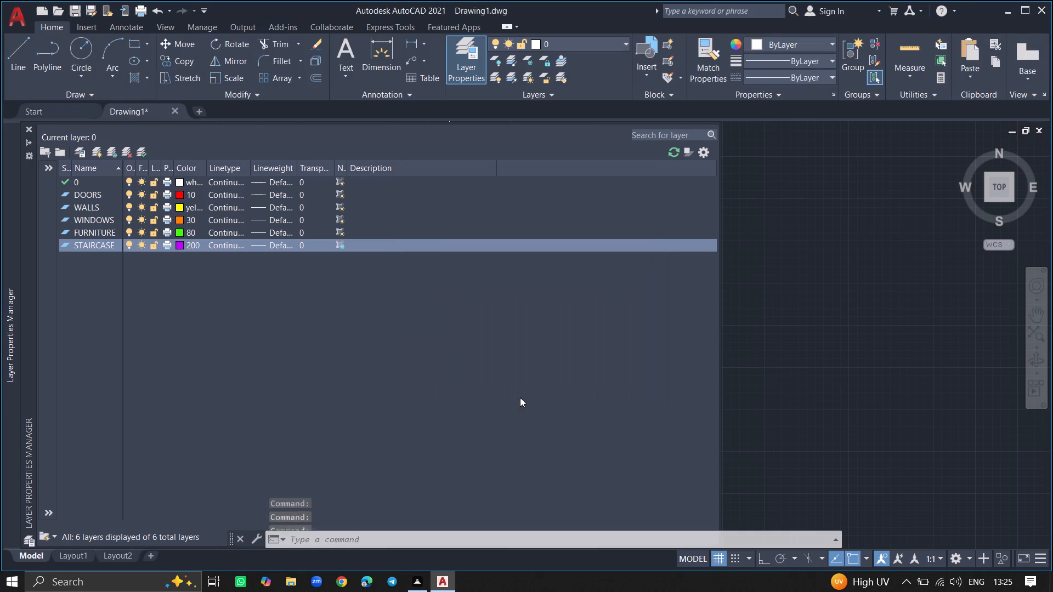
click(339, 247)
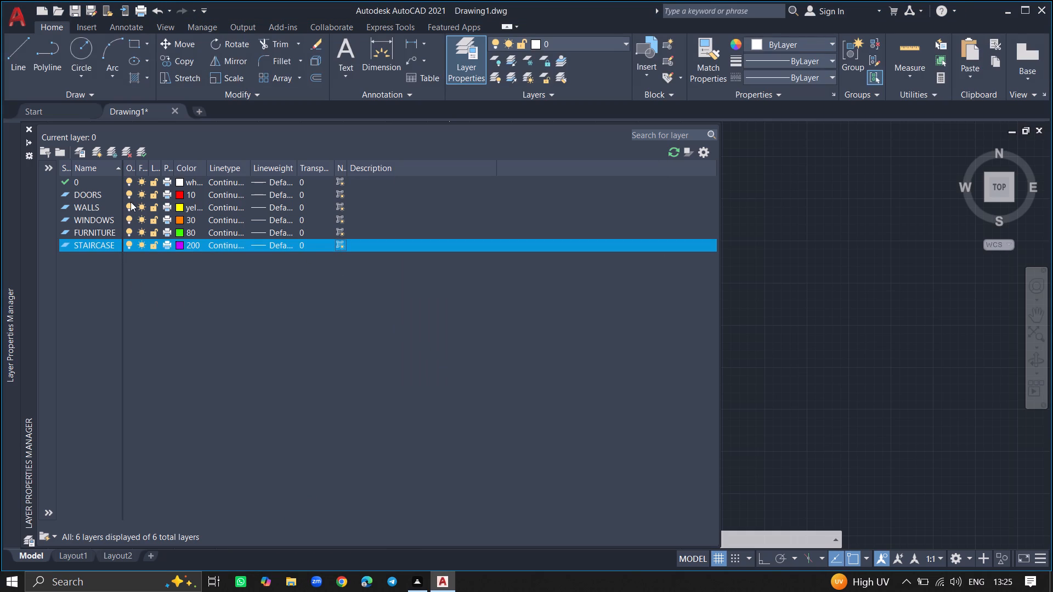
Create another layer with the viewport-frozen option and name it TEXT.
click(111, 151)
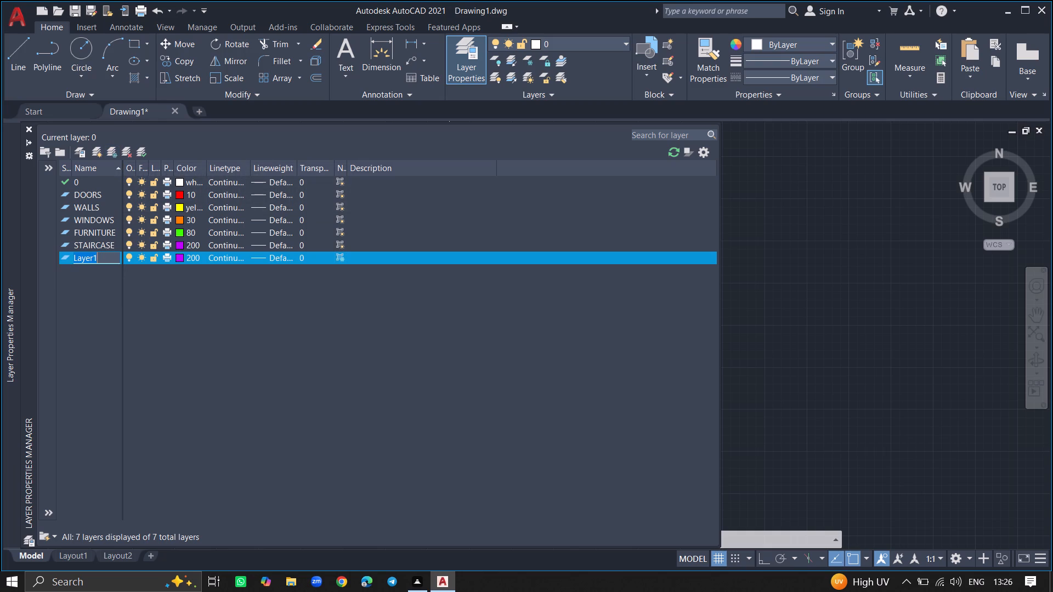
click(104, 255)
key(BackSpace)
key(BackSpace)
key(BackSpace)
key(BackSpace)
key(BackSpace)
key(BackSpace)
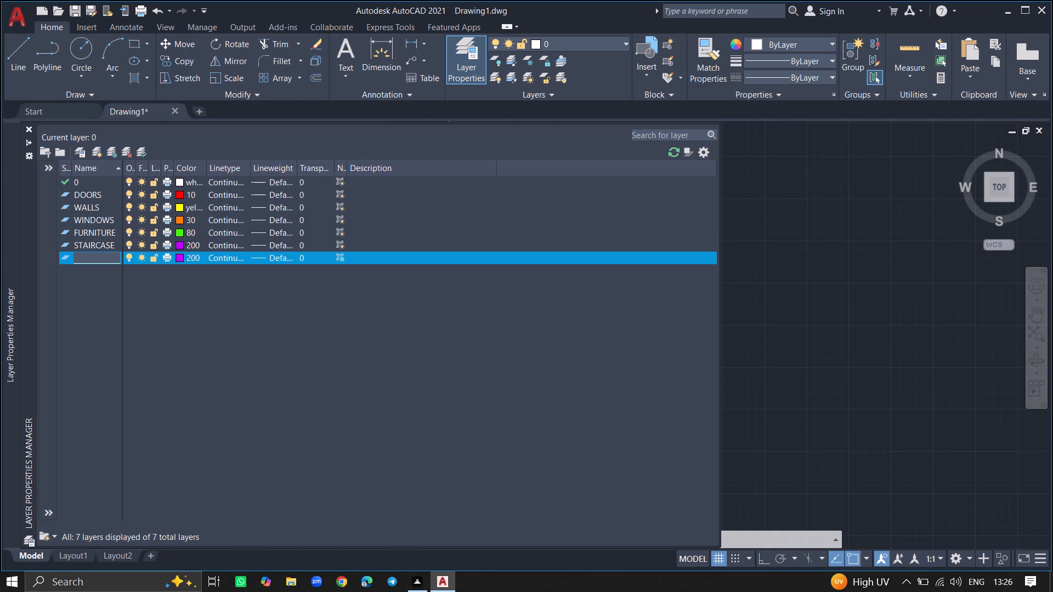
text(TEXT)
click(111, 275)
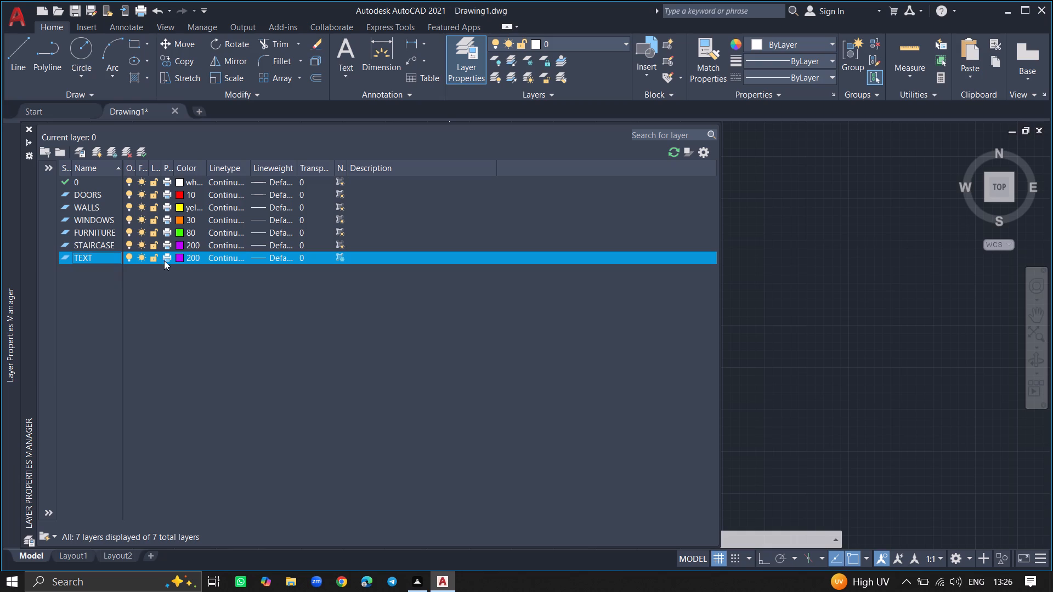
Set the TEXT layer's colour to blue, index 150, and toggle its new-viewport freeze setting.
click(176, 258)
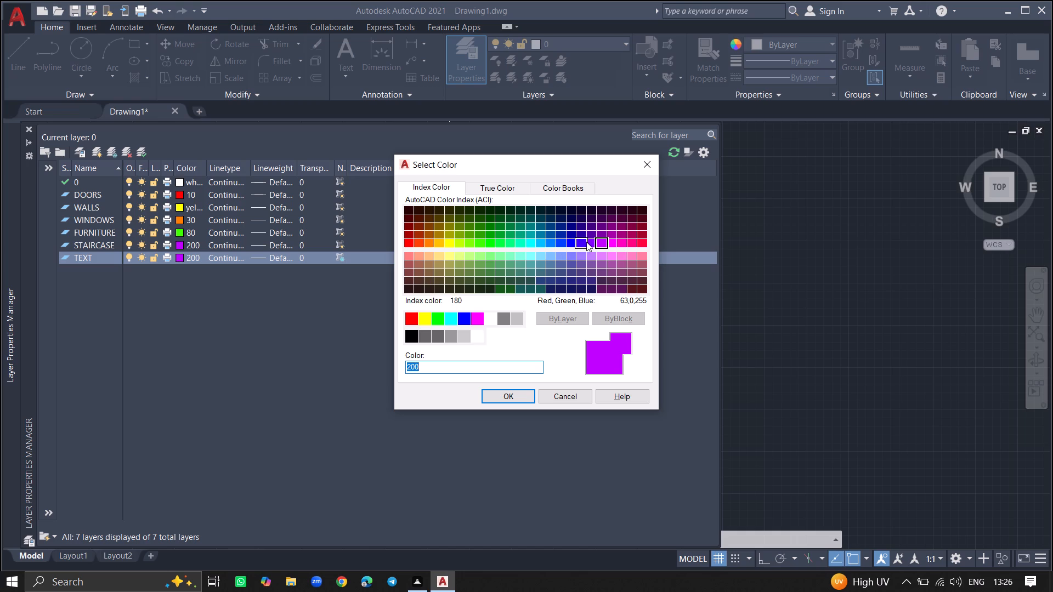
click(550, 245)
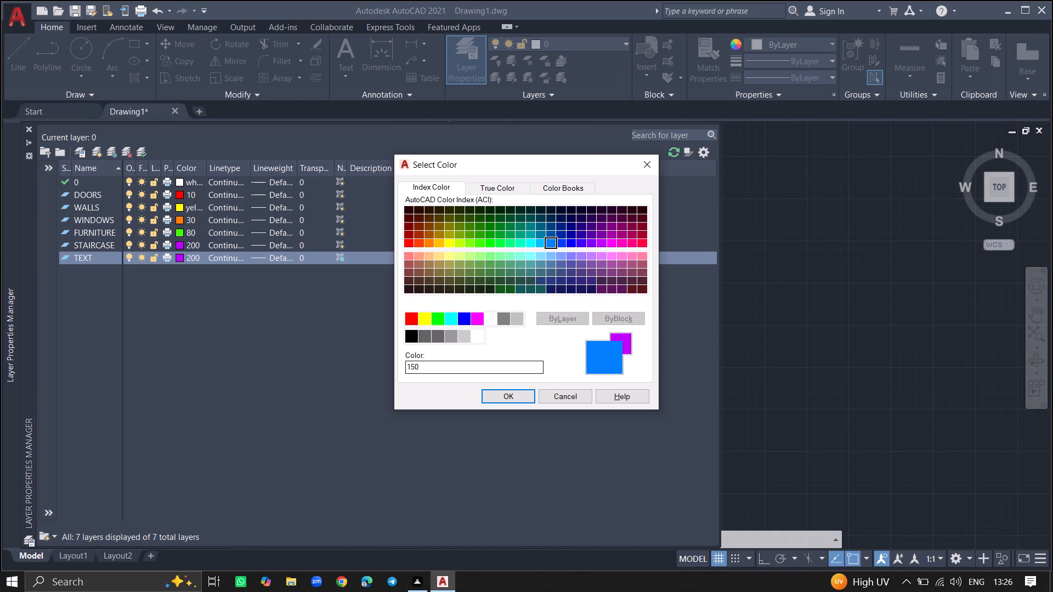
click(507, 401)
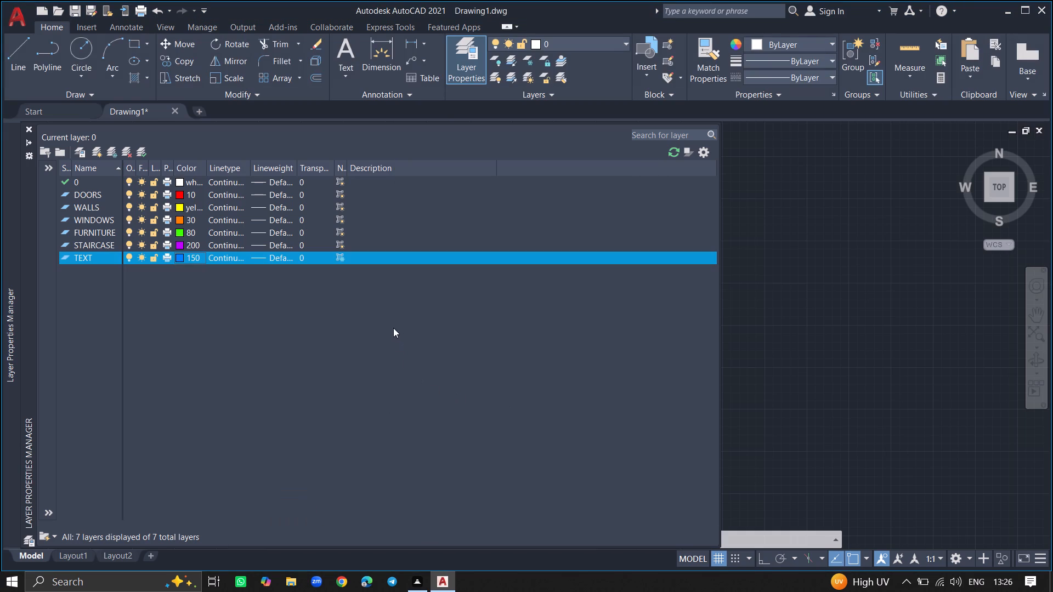
click(340, 259)
Create another layer with the viewport-frozen option and name it DIMENSIONS.
click(110, 149)
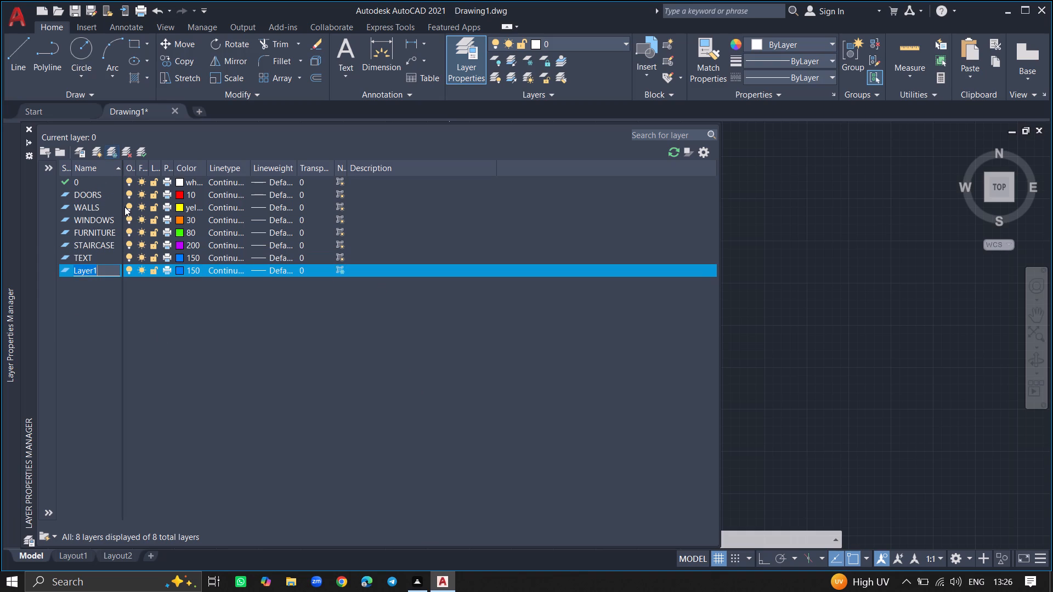
click(112, 268)
key(BackSpace)
key(BackSpace)
key(BackSpace)
key(BackSpace)
key(BackSpace)
key(BackSpace)
key(BackSpace)
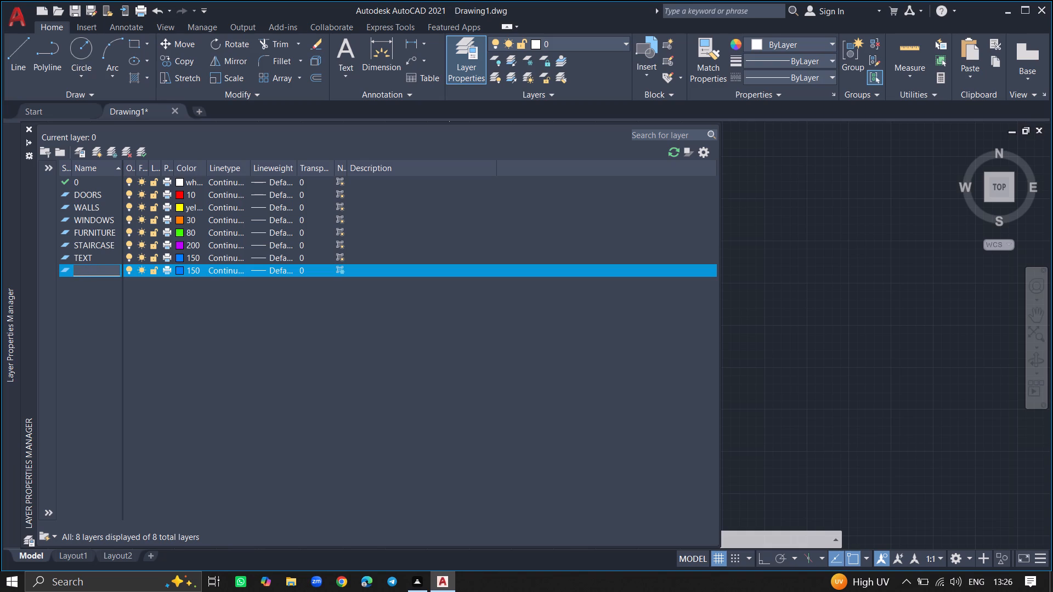
text(DIMENS)
text(IO)
text(NS)
click(112, 301)
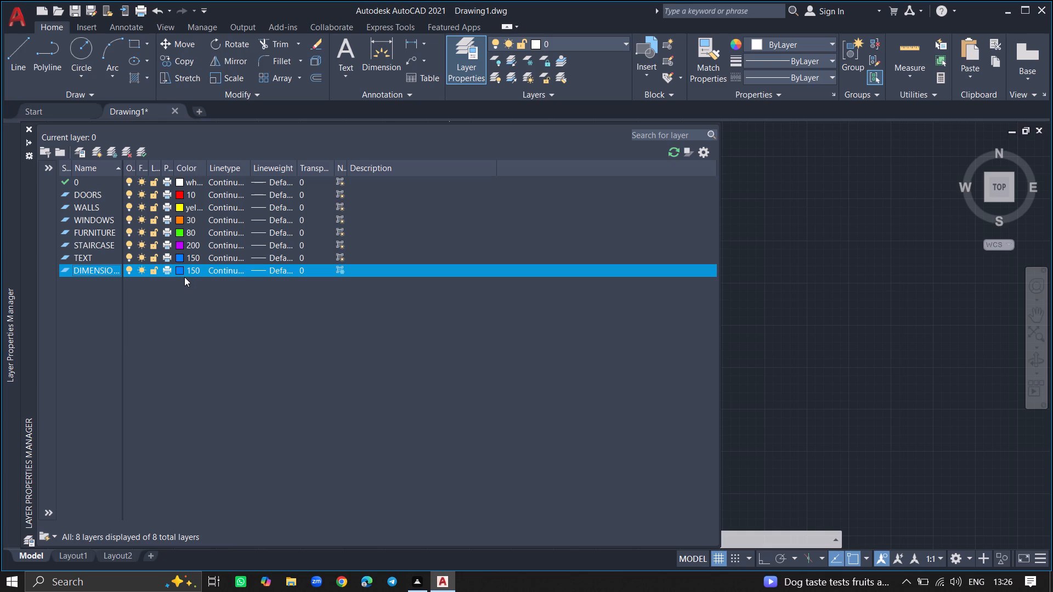
Set the DIMENSIONS layer's colour to light blue, index 140, and toggle its new-viewport freeze setting.
click(180, 271)
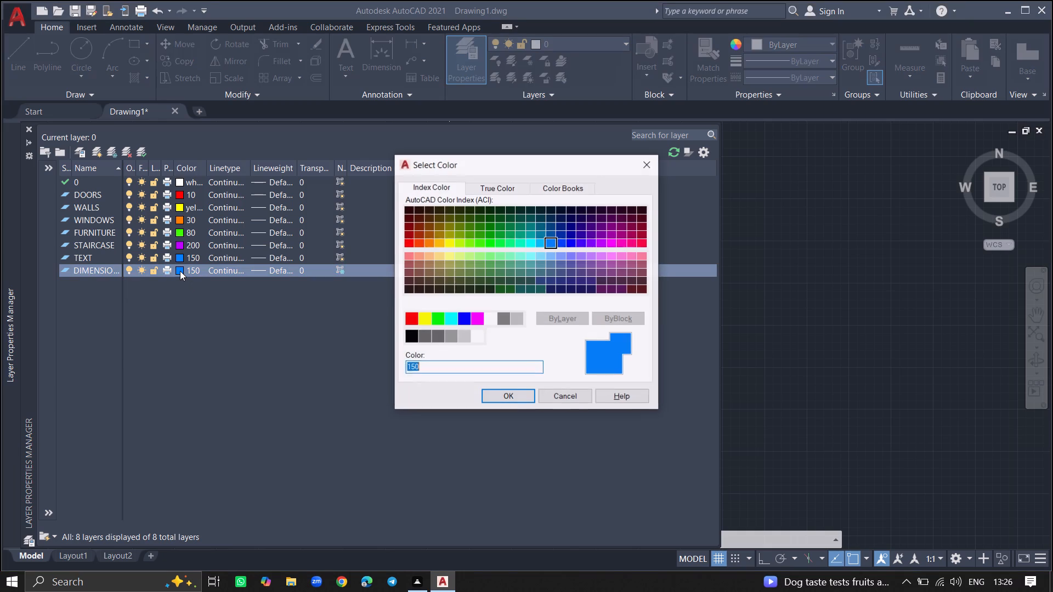
click(536, 243)
click(540, 243)
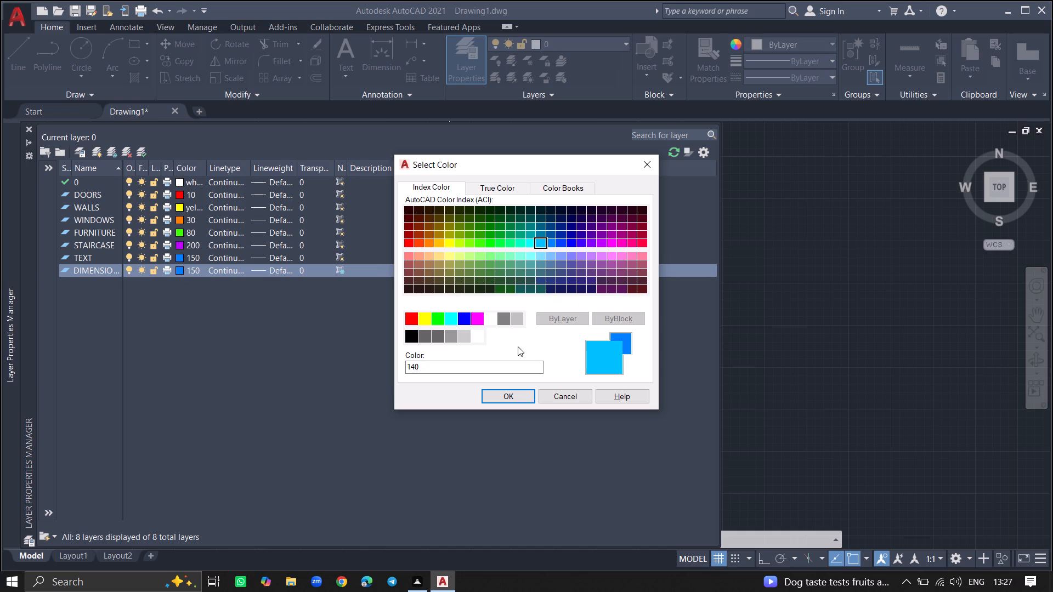
click(506, 398)
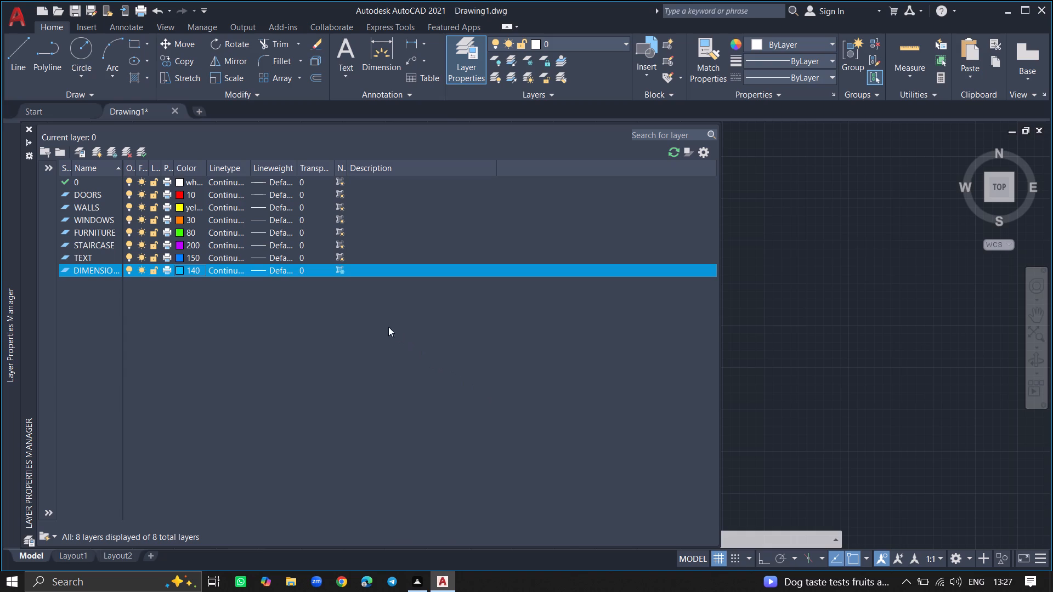
click(341, 270)
Make WALLS the current layer and close the layer manager.
double_click(78, 204)
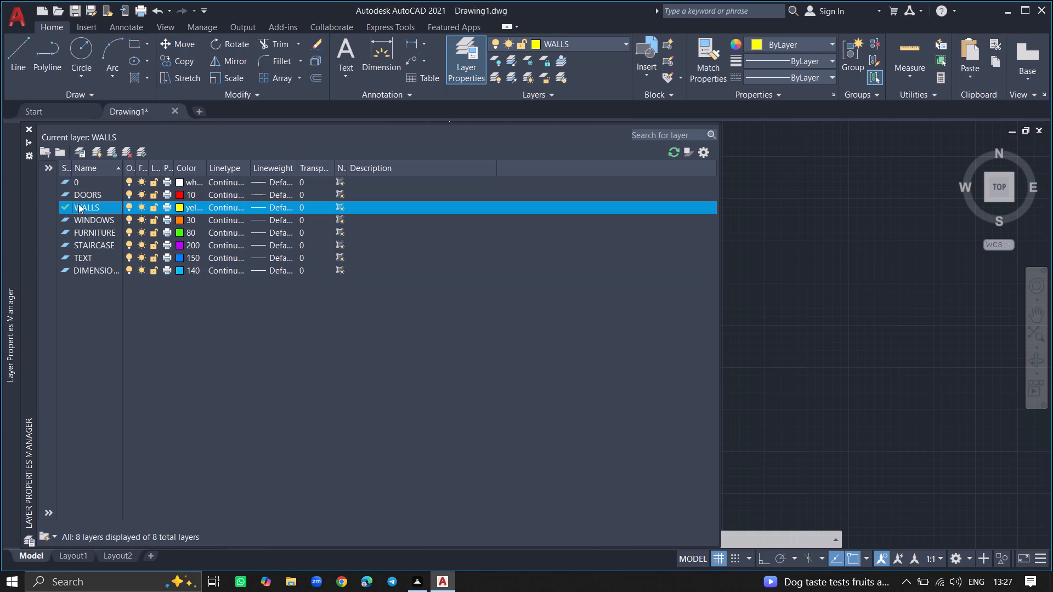
click(31, 130)
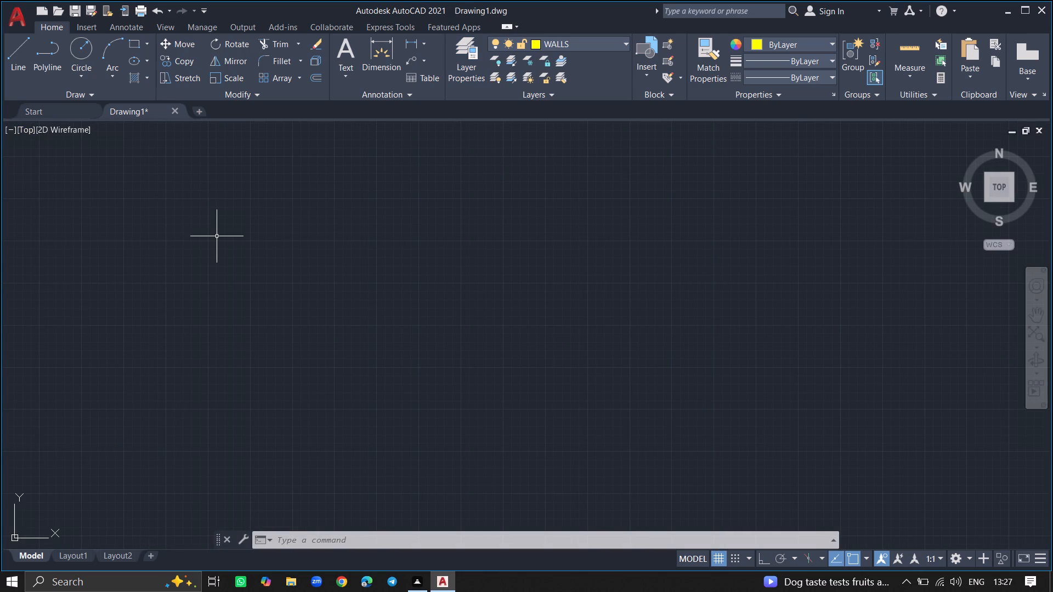
Draw one vertical construction line (XLINE) on the WALLS layer, through a point at about X 235'-11".
key(x)
key(l)
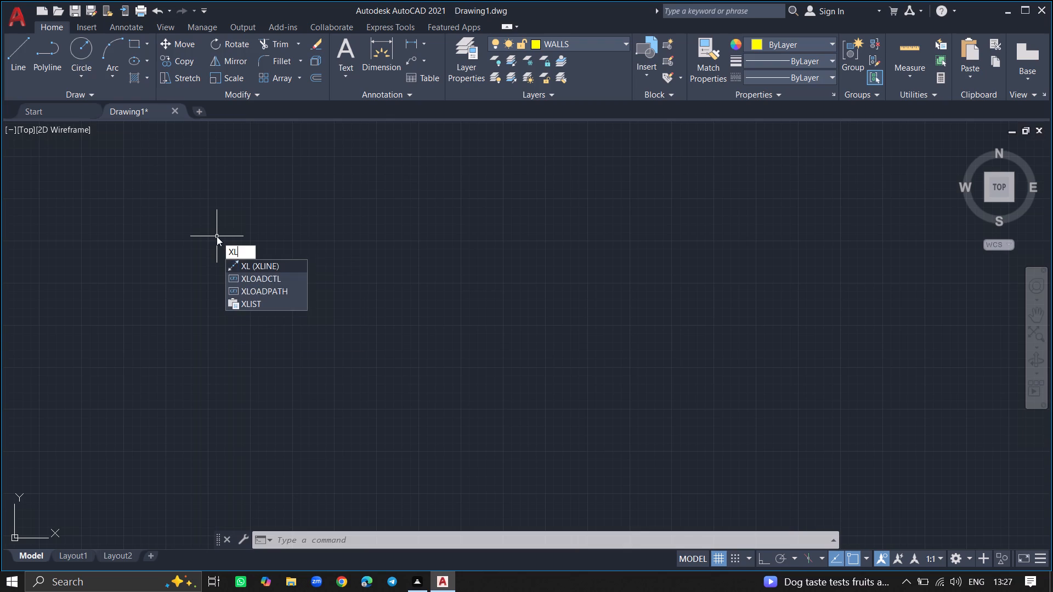
key(Return)
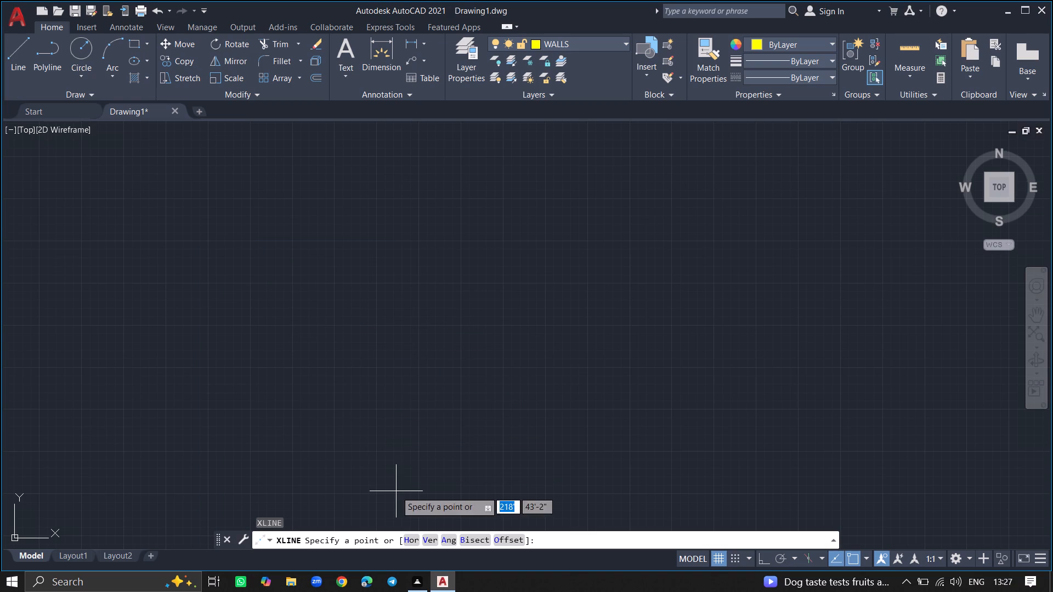
click(424, 537)
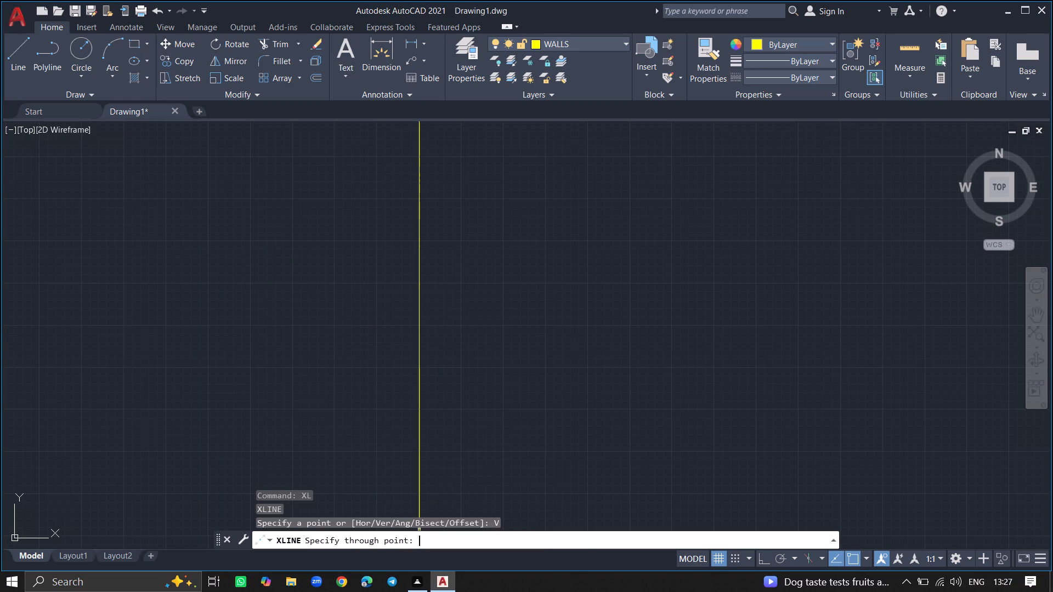
click(432, 492)
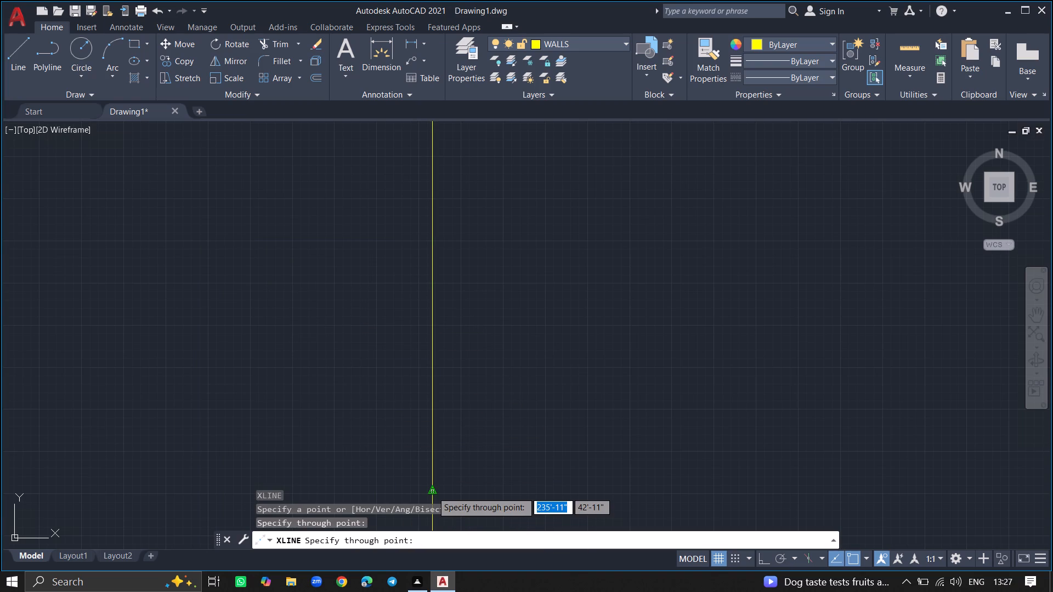
key(Return)
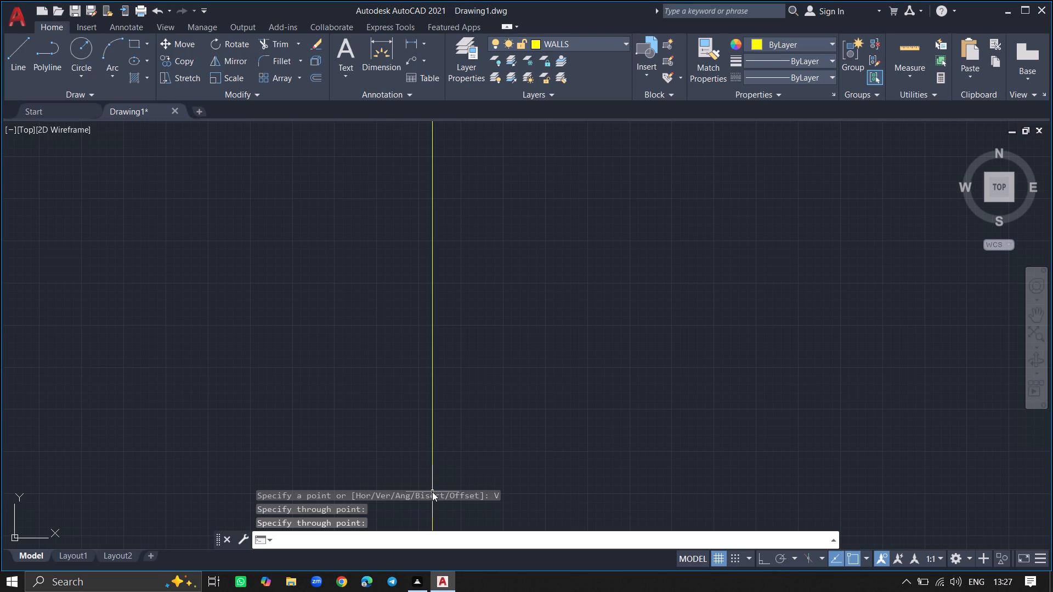
Draw a horizontal construction line (XLINE) crossing the vertical one, through a point on it at about Y 113'.
key(x)
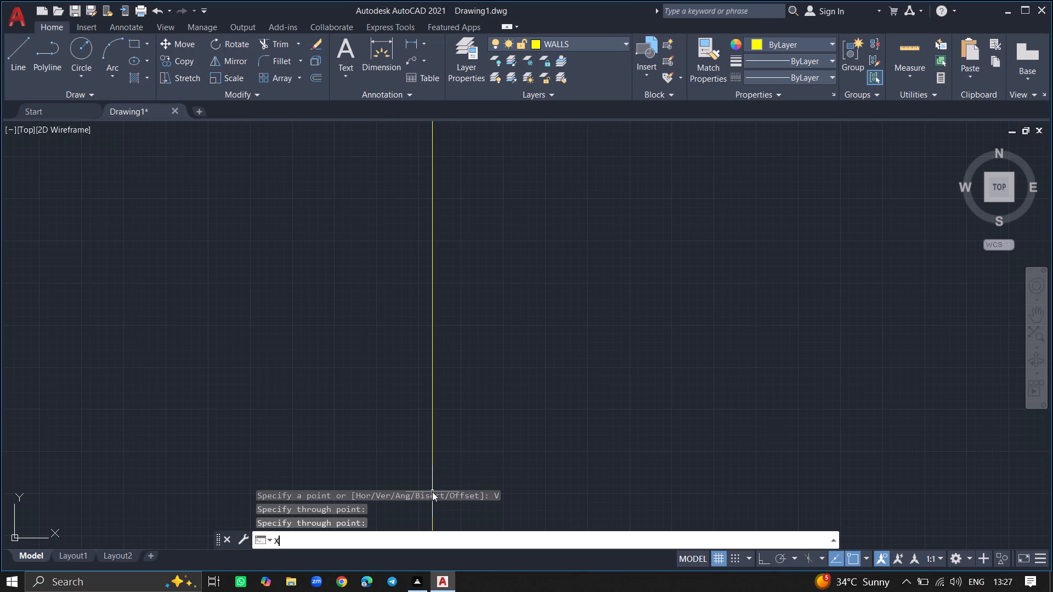
key(l)
key(Return)
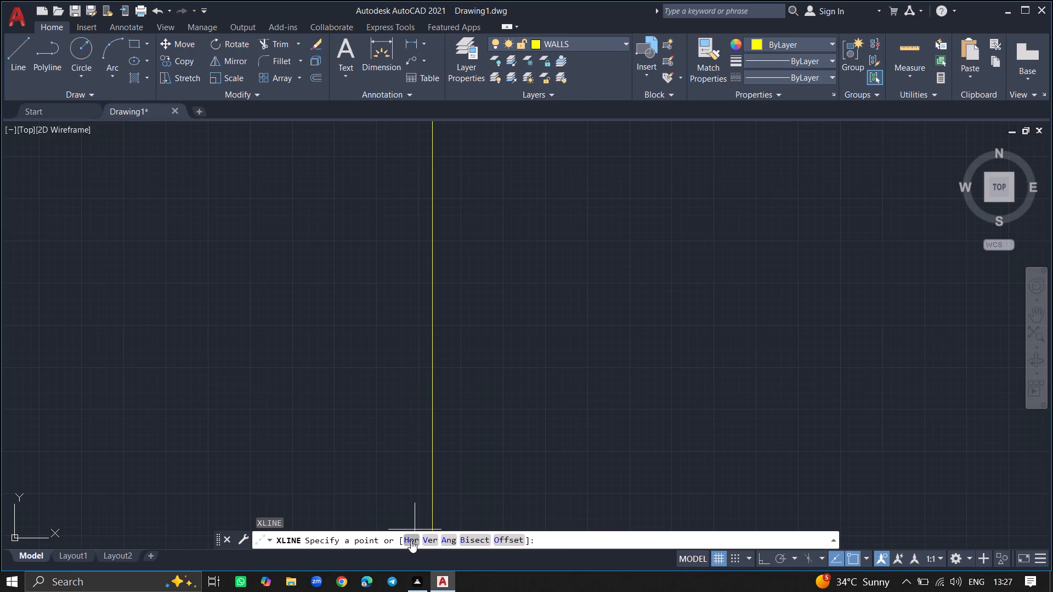
click(410, 542)
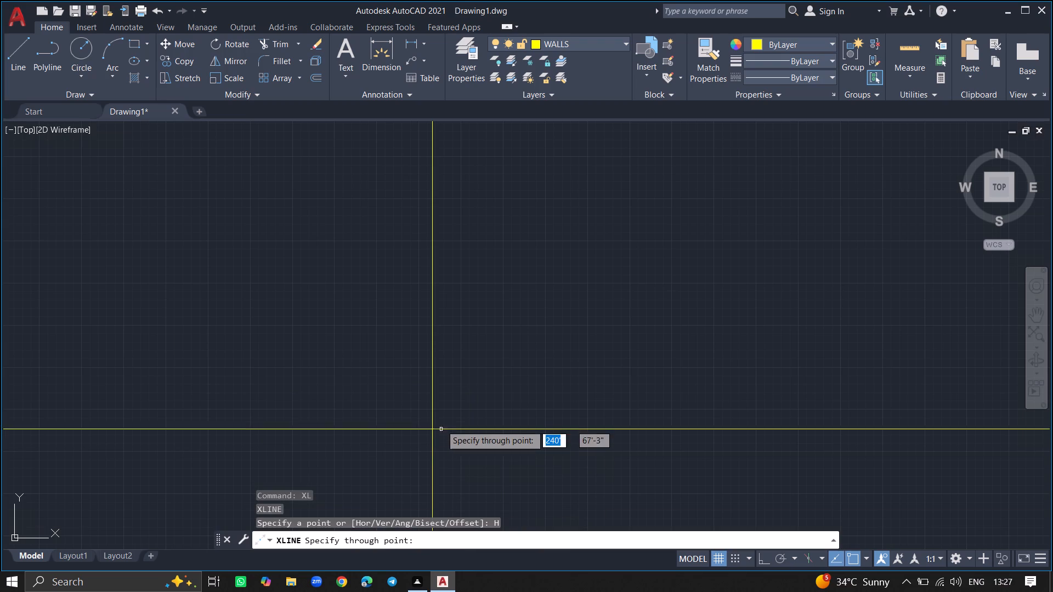
click(431, 350)
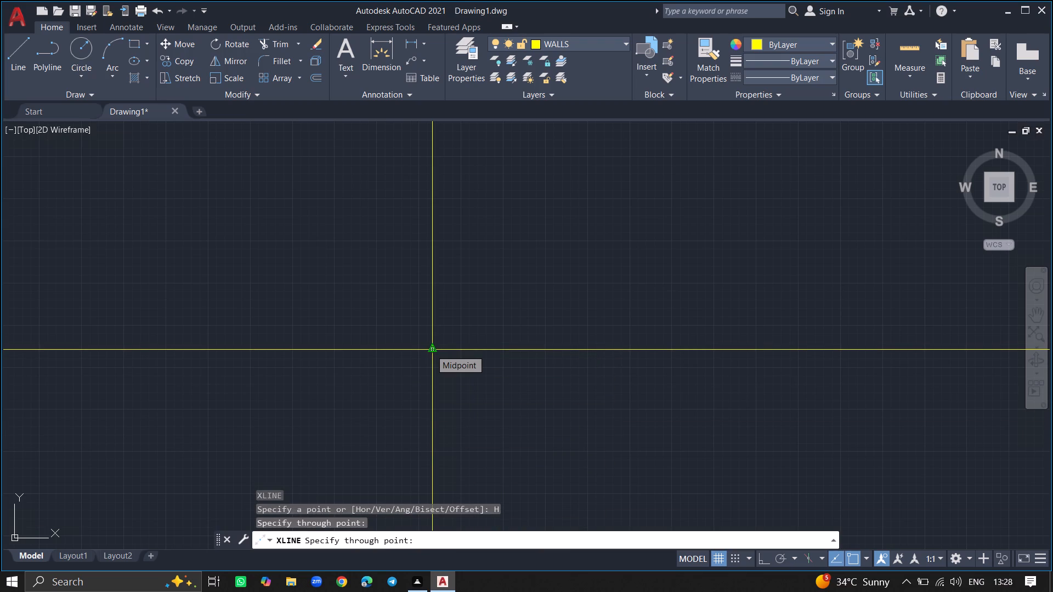
key(Return)
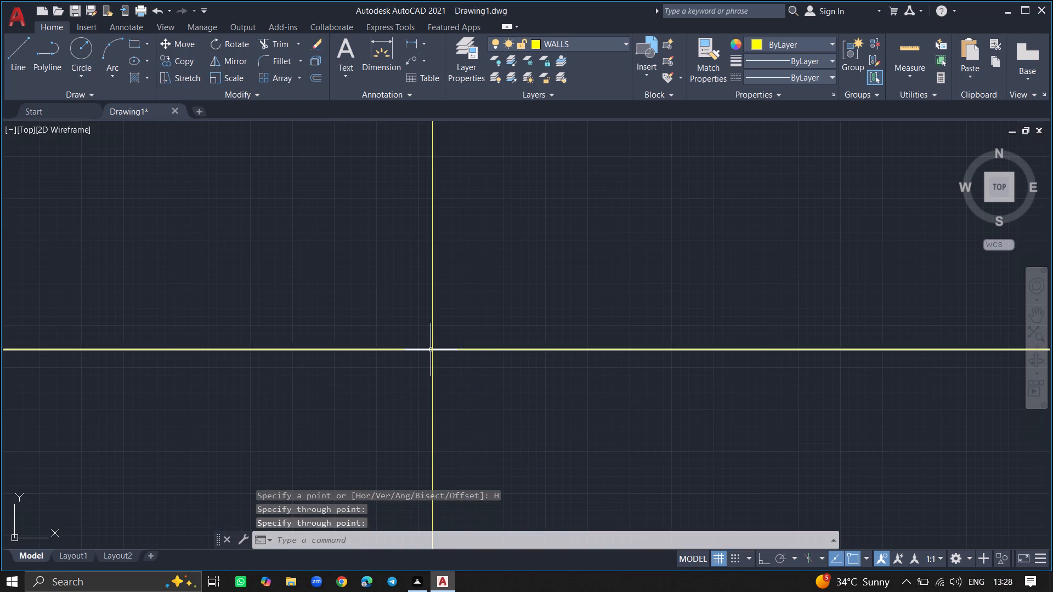
Save the drawing in the Documents folder under the name 10 TH 2PM PLAN.
key(ctrl+s)
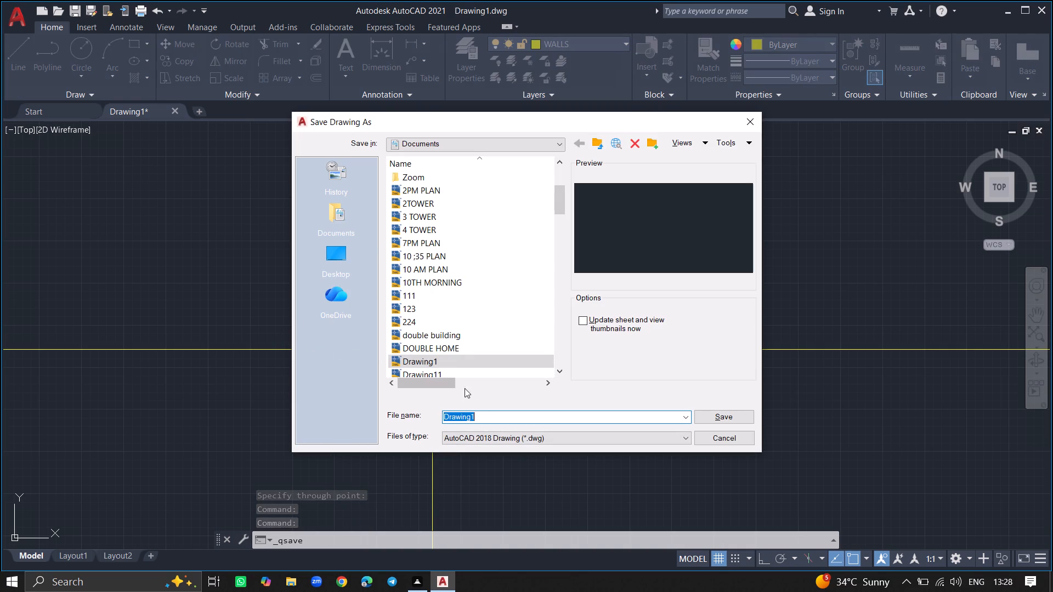
click(491, 420)
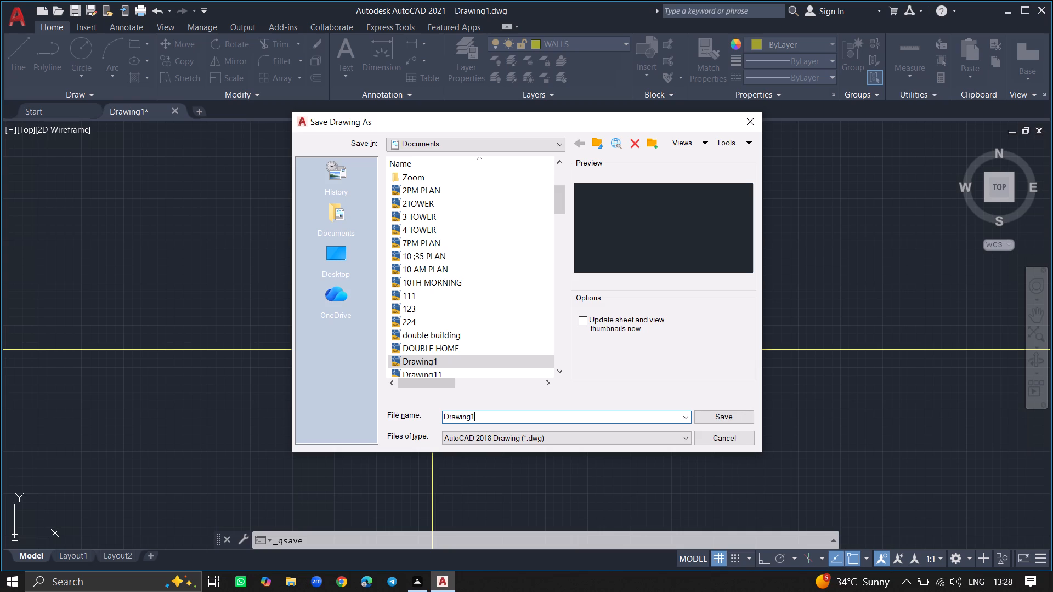
key(BackSpace)
key(BackSpace)
key(BackSpace)
key(BackSpace)
key(BackSpace)
key(BackSpace)
key(BackSpace)
key(BackSpace)
key(BackSpace)
key(BackSpace)
key(BackSpace)
key(BackSpace)
key(BackSpace)
text(2PM)
key(space)
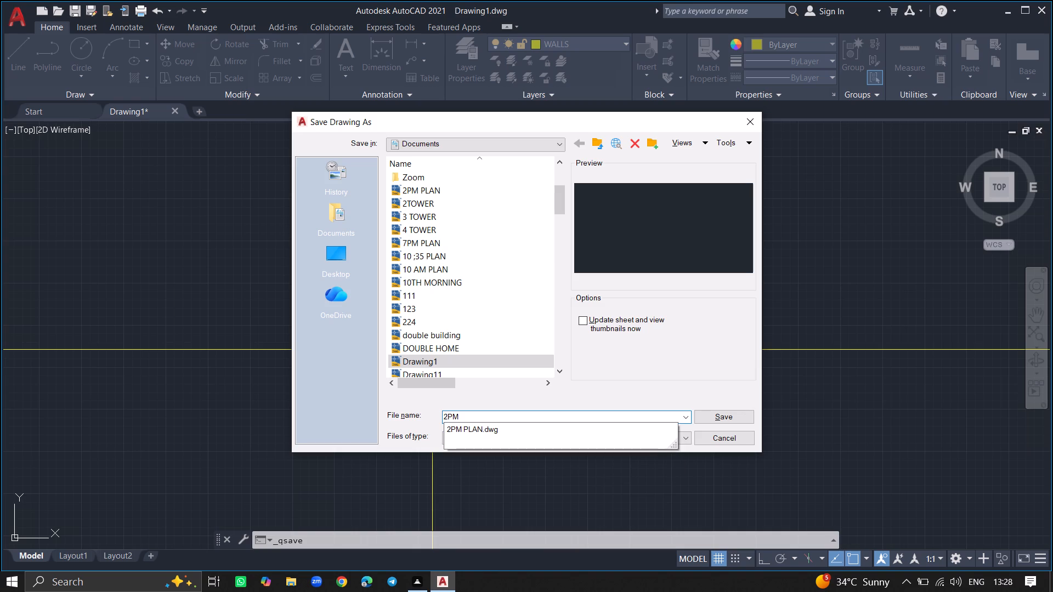
key(BackSpace)
key(BackSpace)
key(BackSpace)
key(BackSpace)
key(BackSpace)
key(BackSpace)
key(BackSpace)
key(BackSpace)
key(BackSpace)
key(BackSpace)
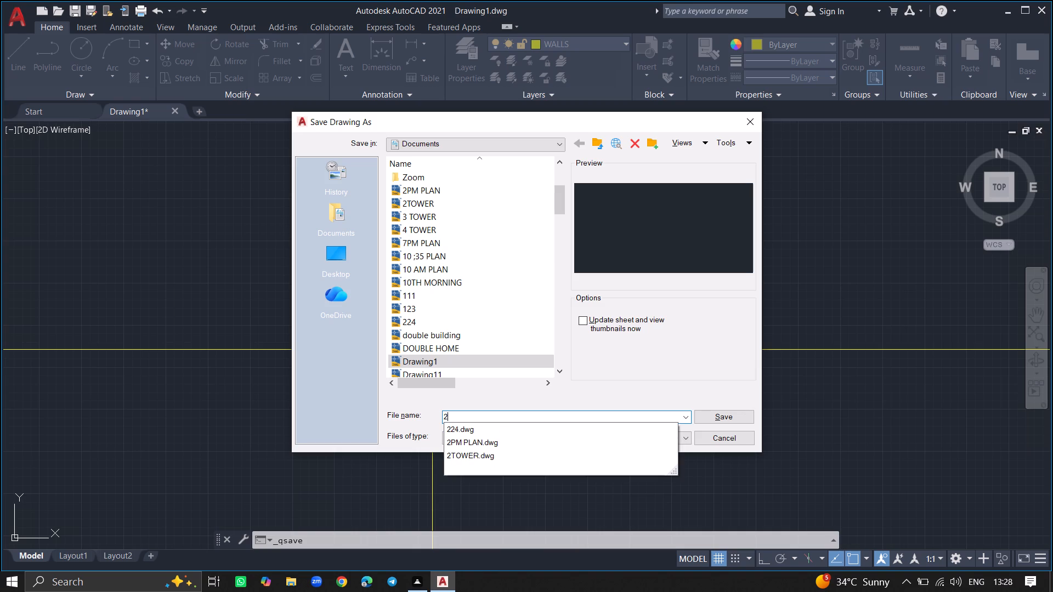
text(10 TH)
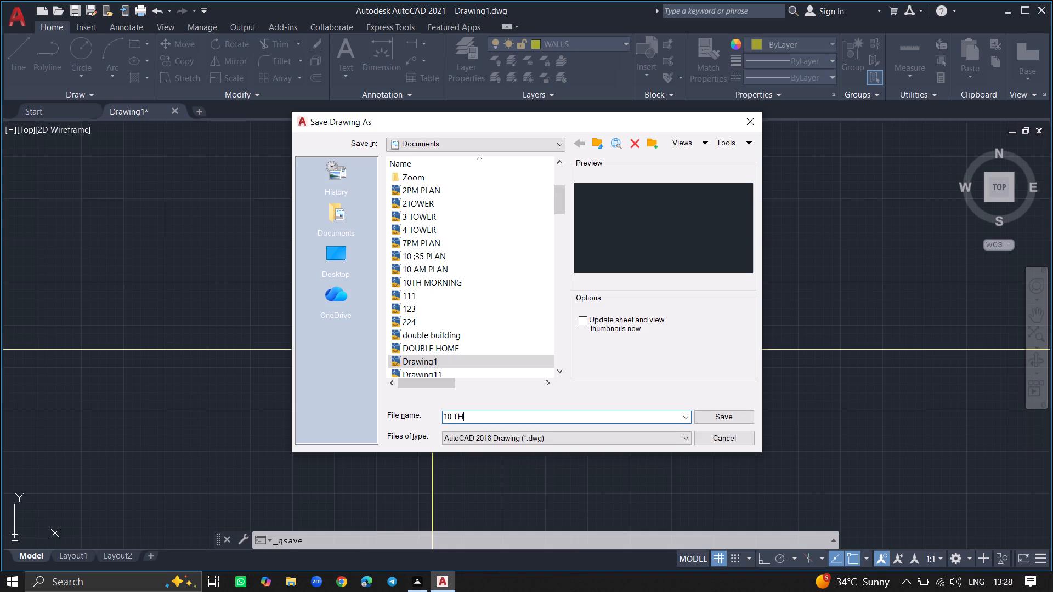
key(space)
key(2)
text(PM PLAN)
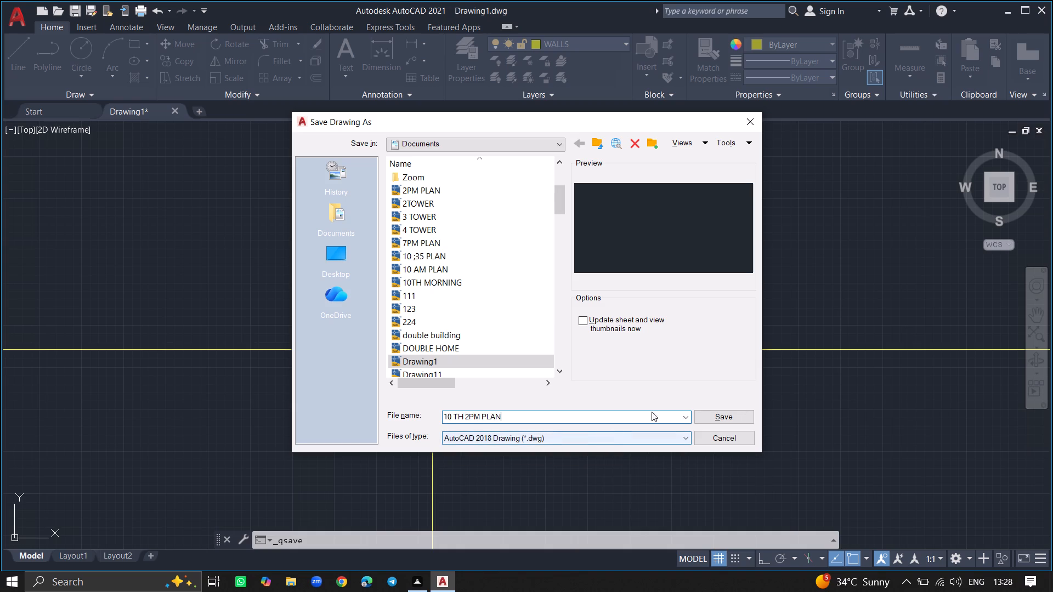
click(703, 416)
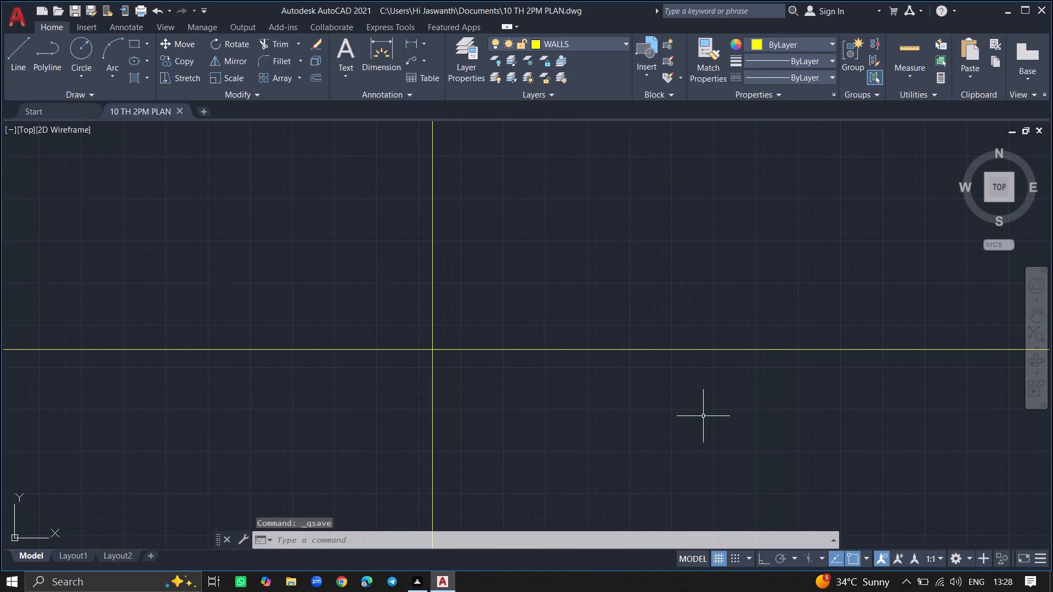
Offset the vertical construction line 9" to its right and the horizontal one 9" downward to form double wall lines.
key(o)
text(FFSET)
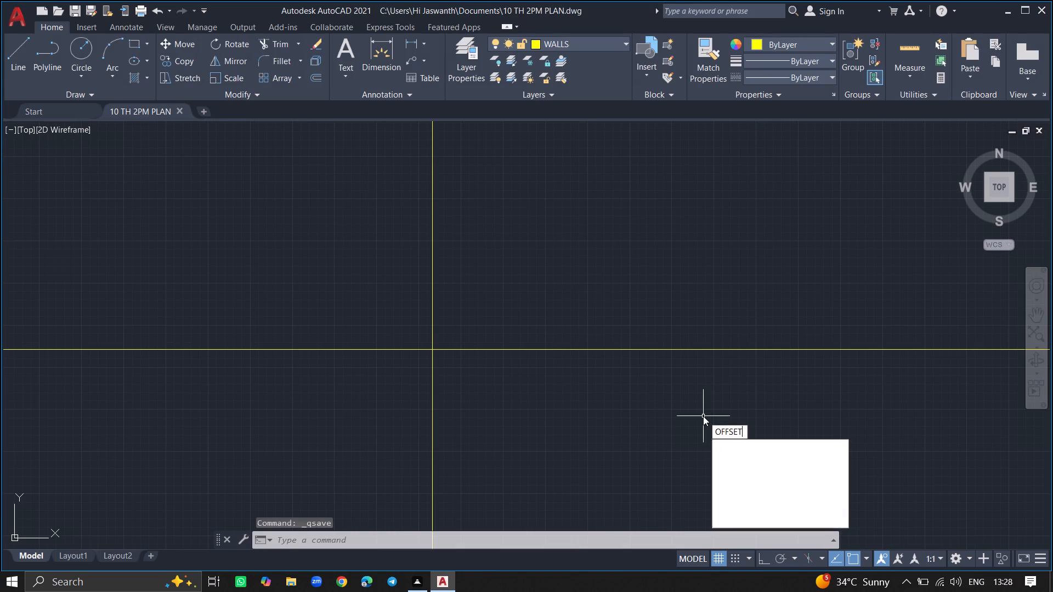
key(Return)
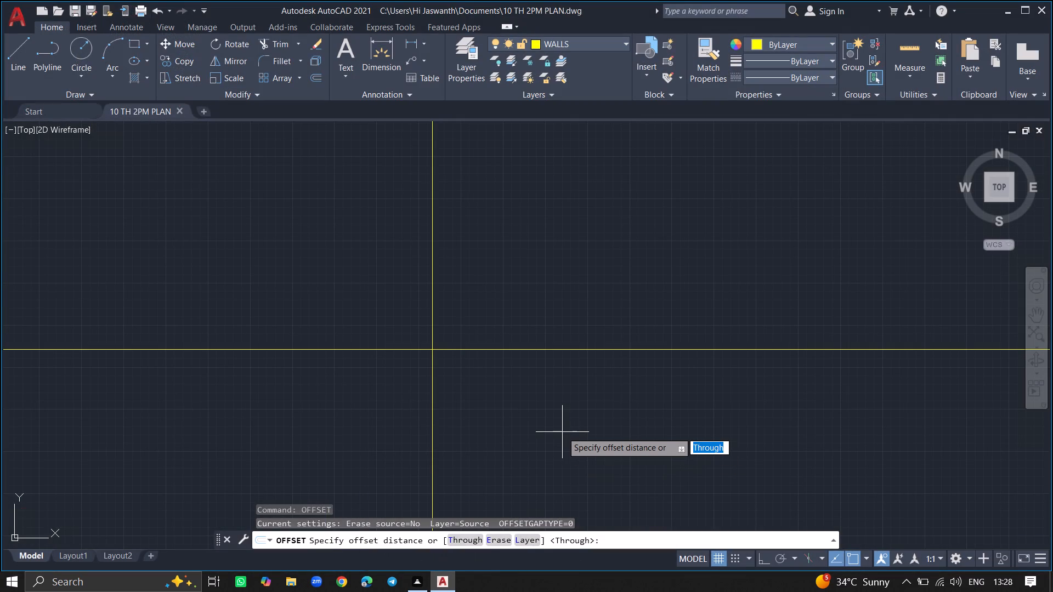
key(9)
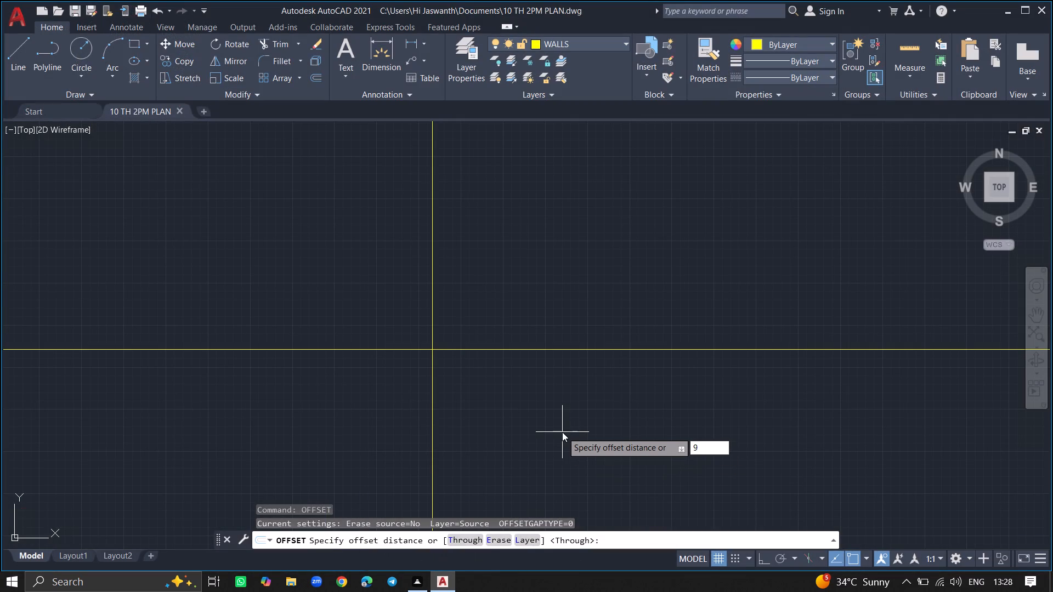
key(shift+quotedbl)
key(Return)
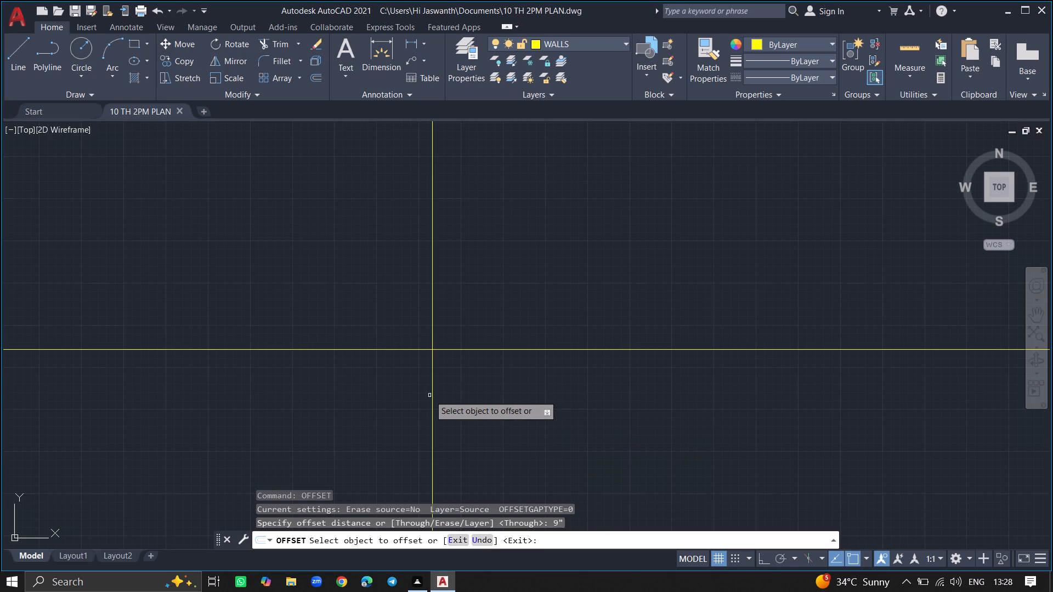
drag(432, 395, 465, 395)
click(465, 395)
drag(417, 349, 414, 383)
click(414, 383)
key(Return)
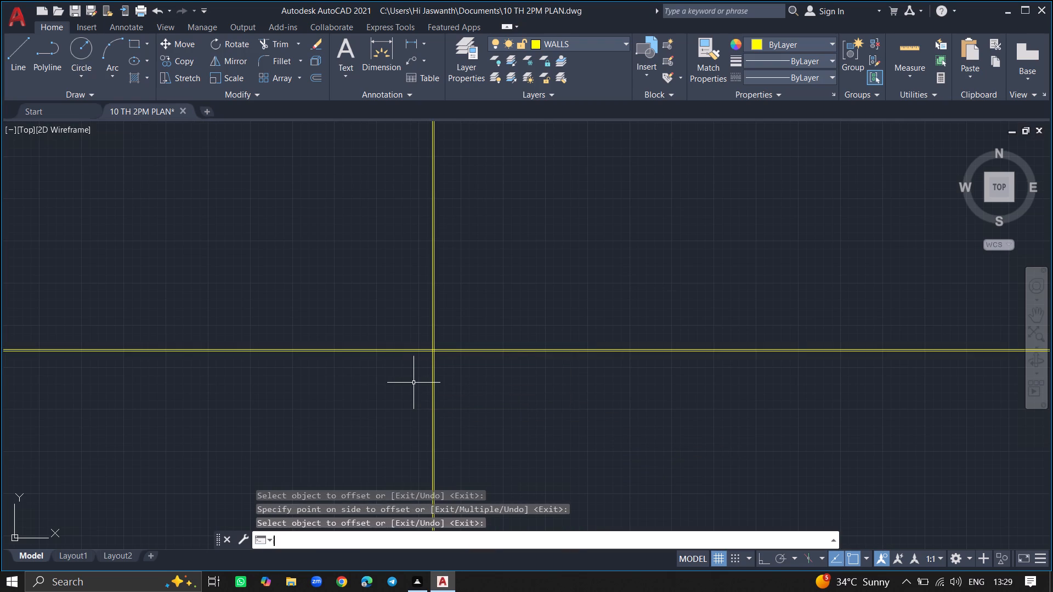
Trim the wall lines extending left of and above their intersection, leaving the upper-left outer corner of the plan.
ctrl+scroll(414, 383, up, 2)
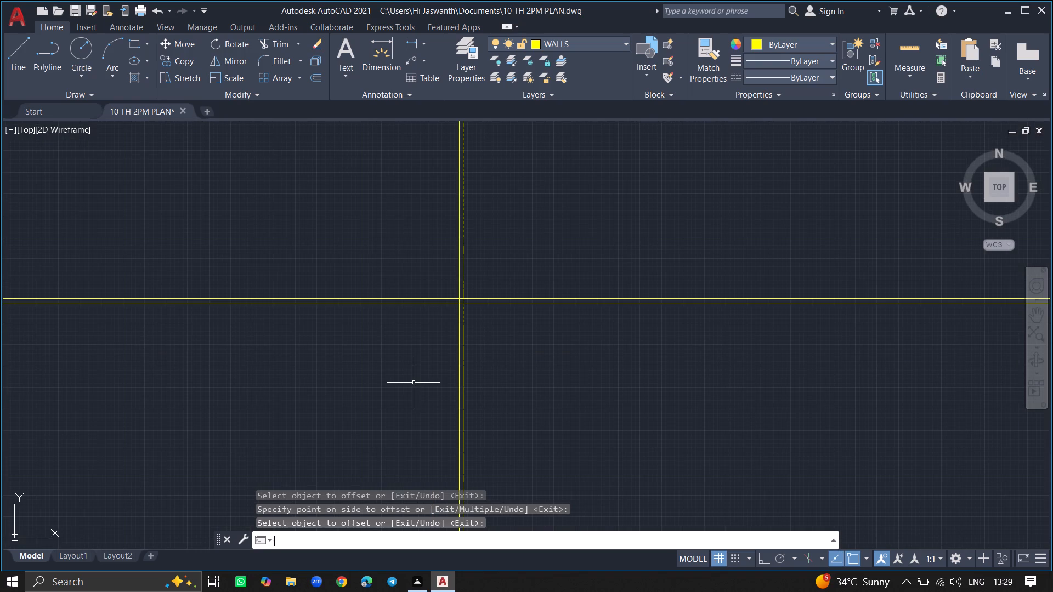
text(TRI)
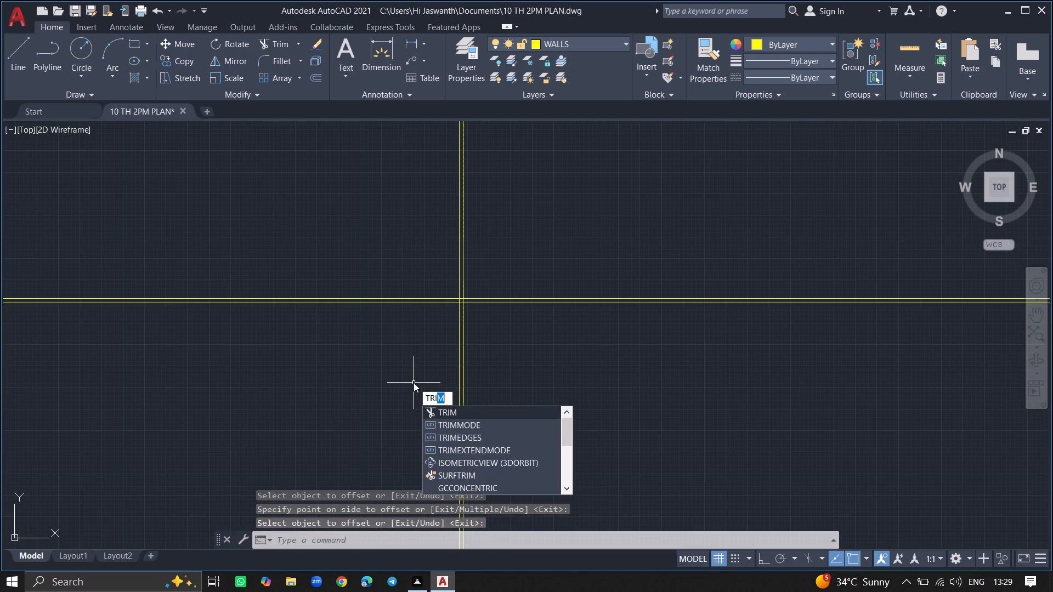
key(m)
key(Return)
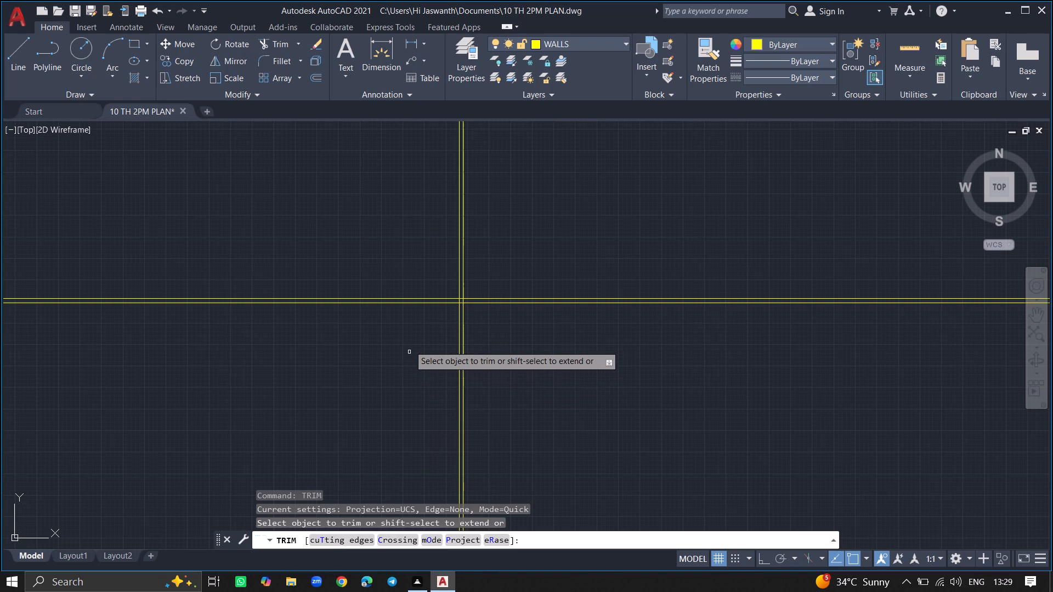
click(401, 305)
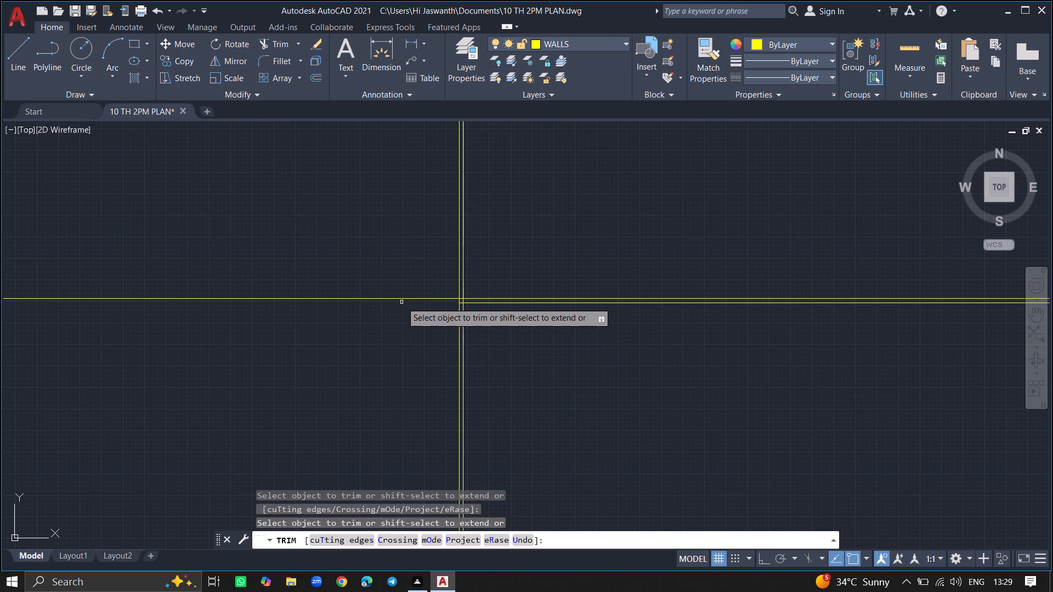
click(401, 300)
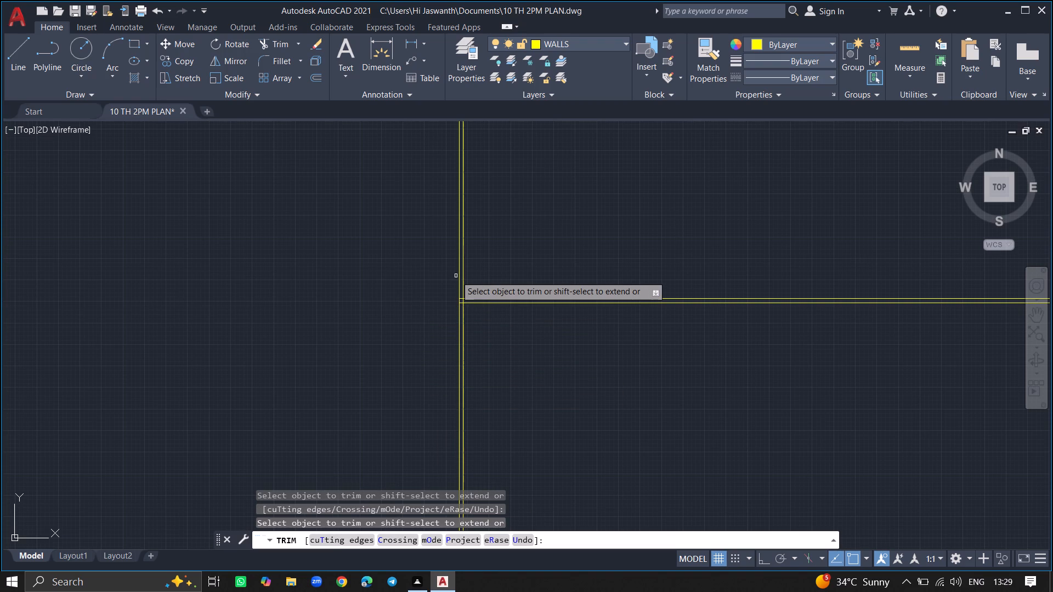
click(459, 275)
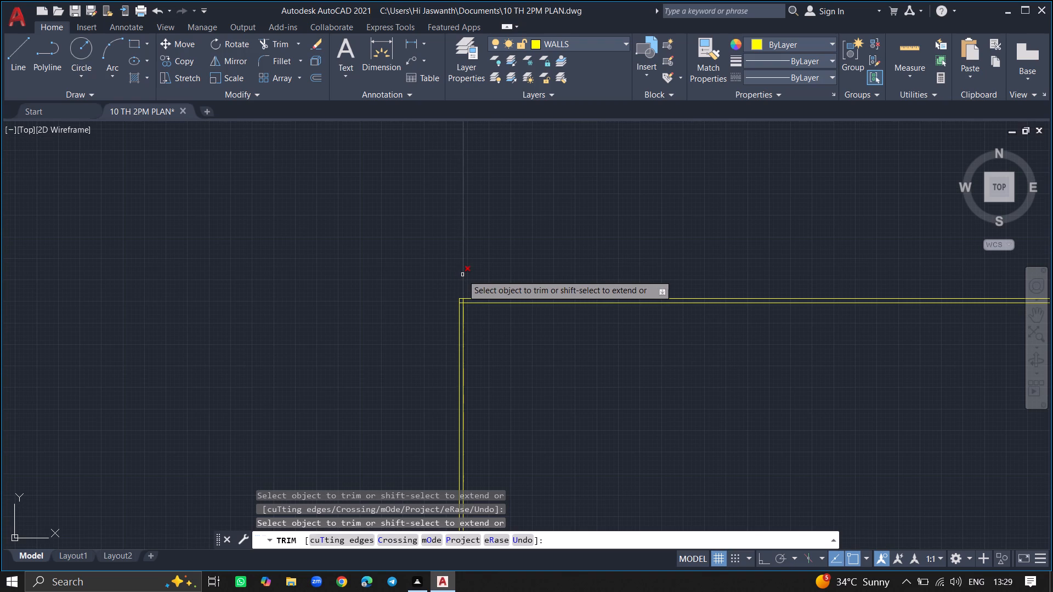
click(462, 275)
key(Return)
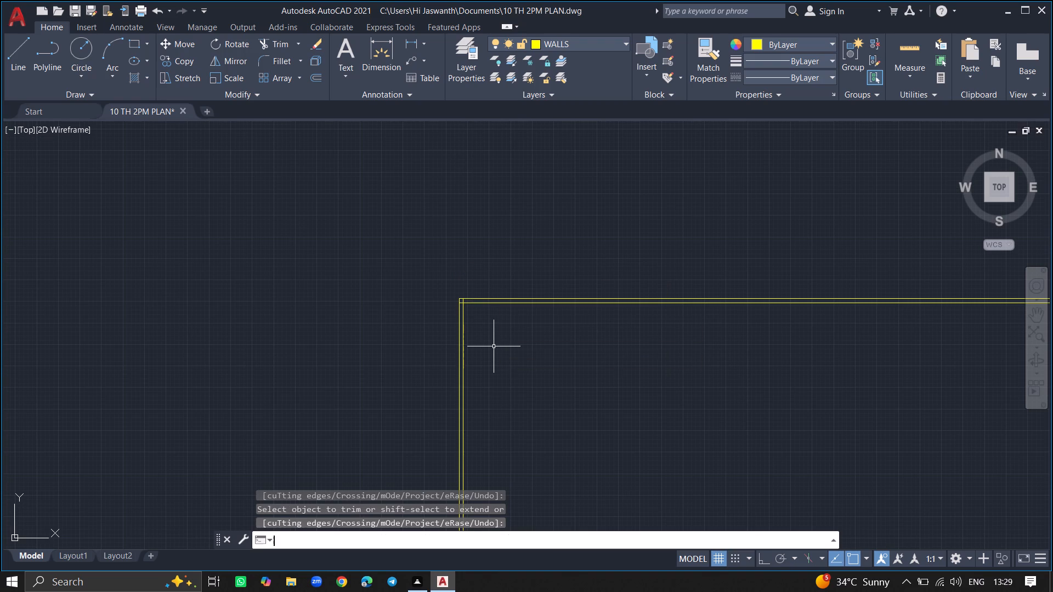
Offset the inner line of the left vertical wall 10'3" to its right to set the first room's width.
ctrl+scroll(486, 344, up, 3)
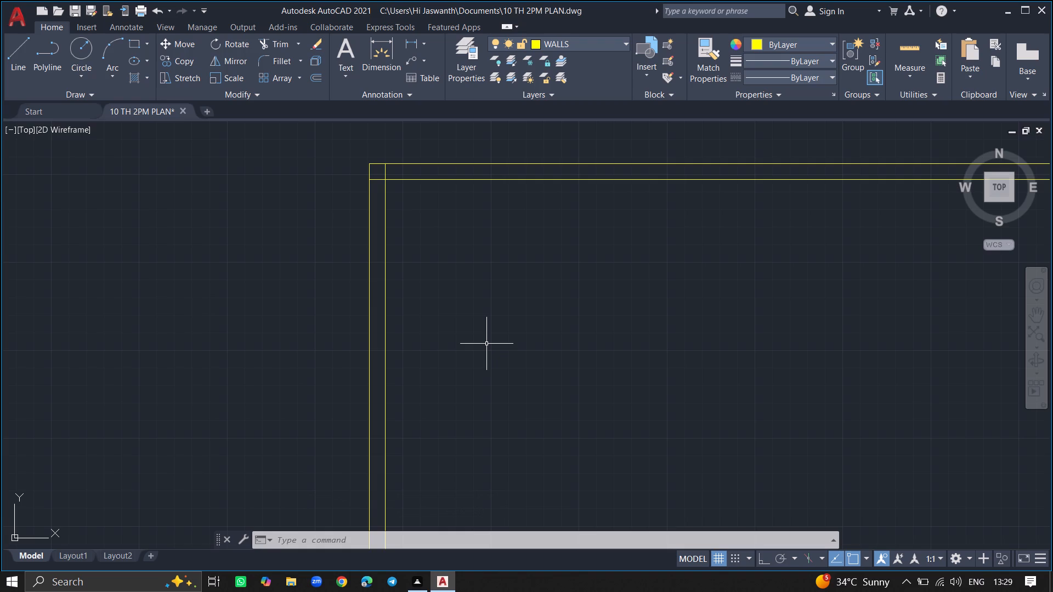
ctrl+scroll(486, 344, up, 1)
text(OFF)
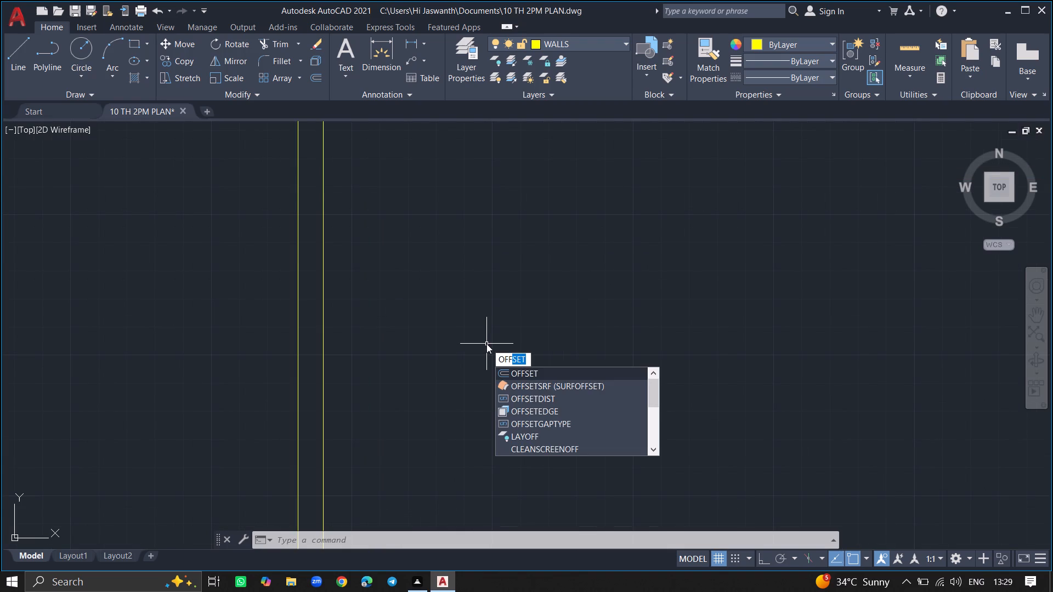
click(504, 369)
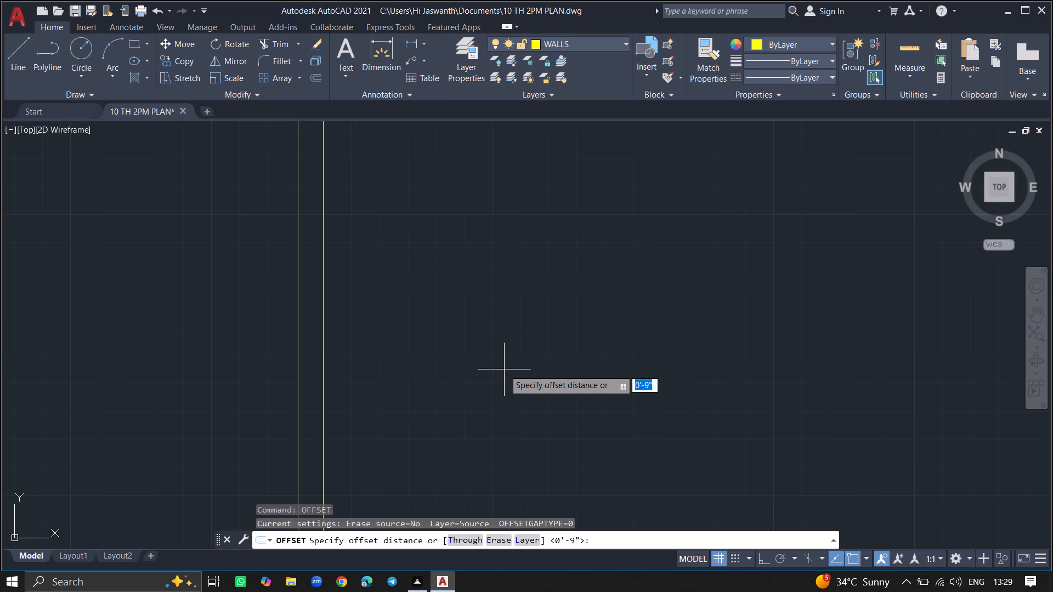
key(1)
key(0)
key(0)
key(BackSpace)
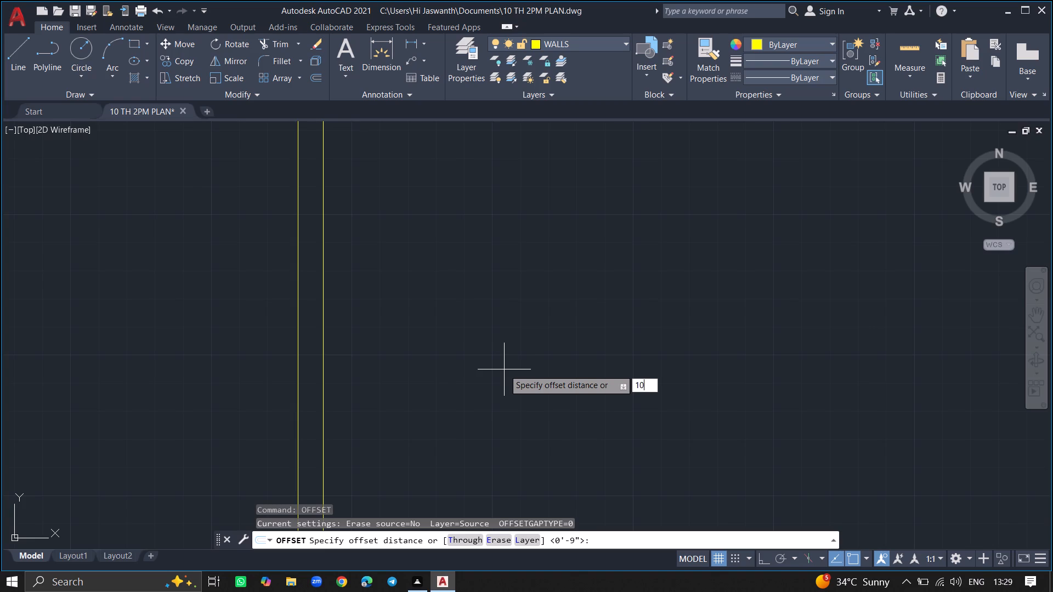
key(apostrophe)
key(3)
key(shift+quotedbl)
key(Return)
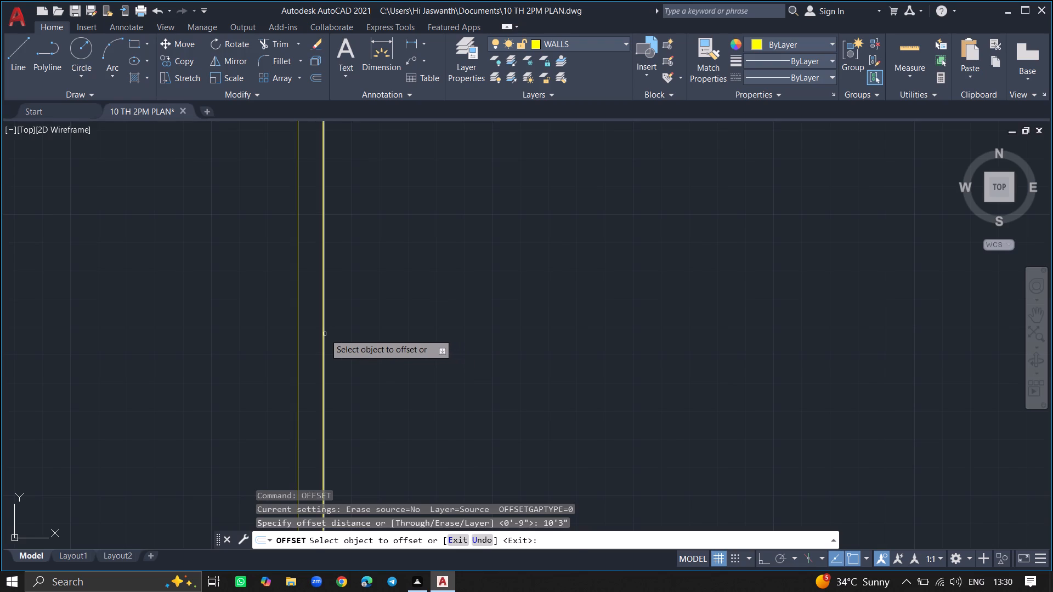
click(325, 334)
click(424, 334)
key(Return)
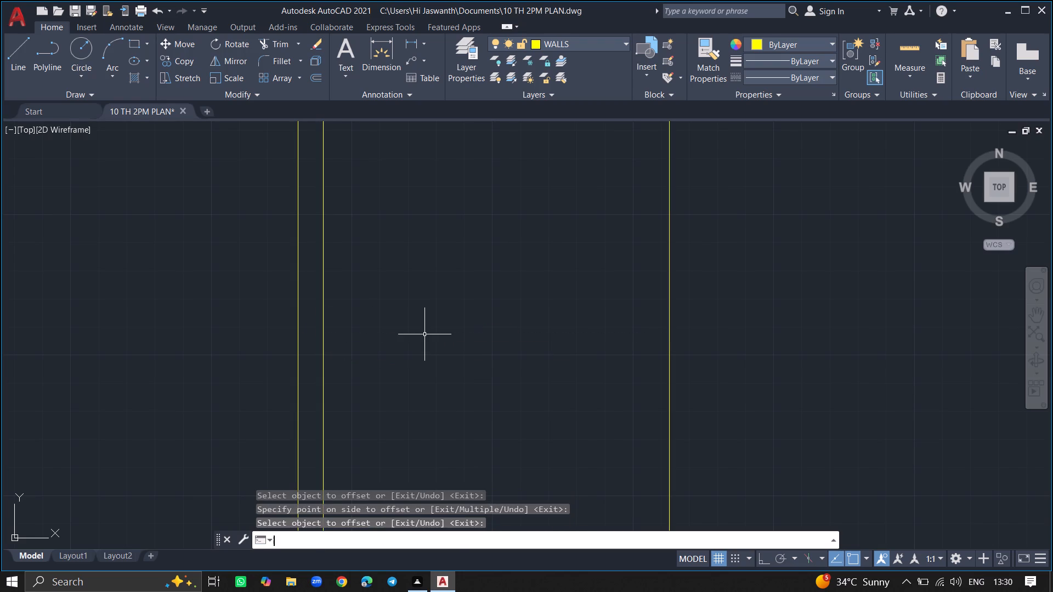
Offset the room's new vertical line 9" to its right to form the double-line dividing wall.
ctrl+scroll(424, 334, down, 5)
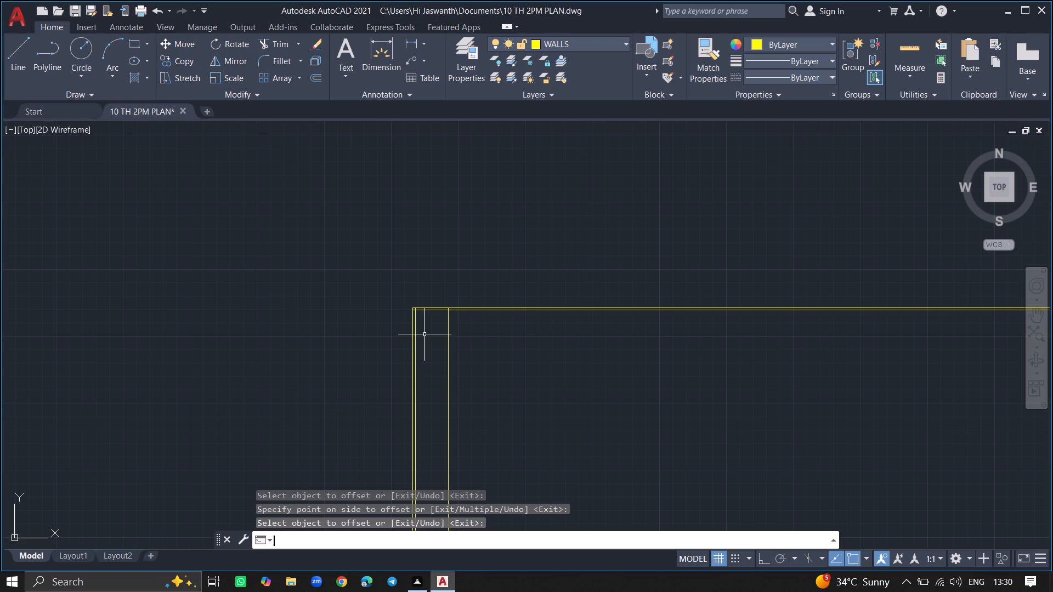
ctrl+scroll(424, 334, up, 4)
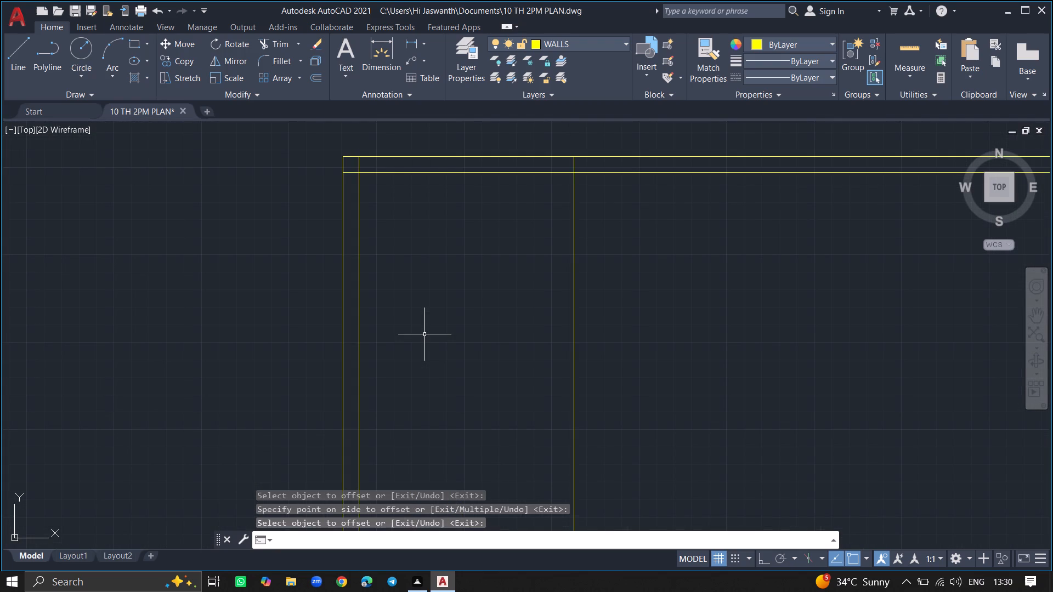
text(OFFSET)
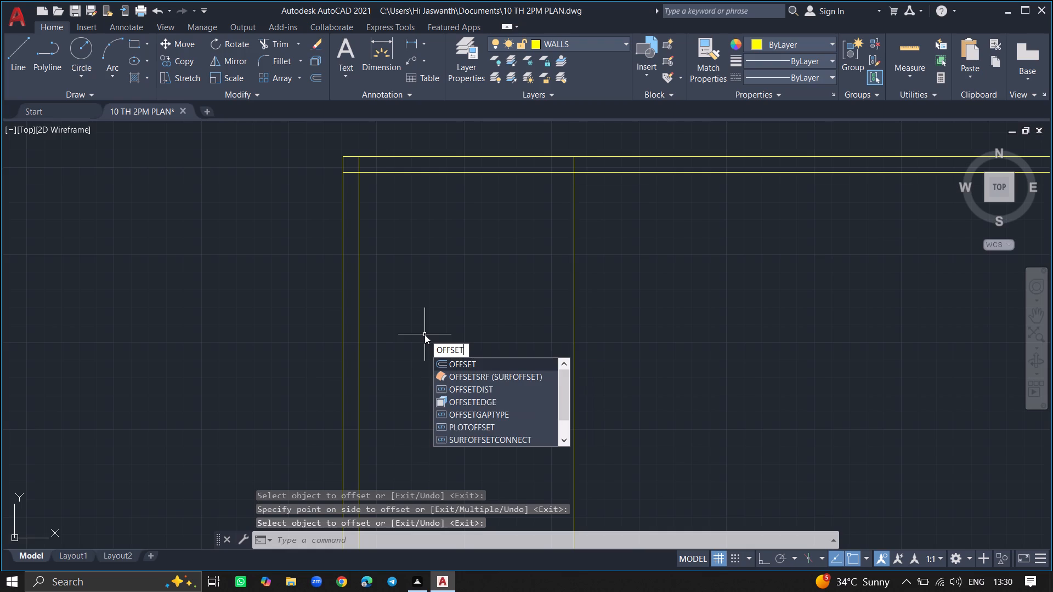
key(Return)
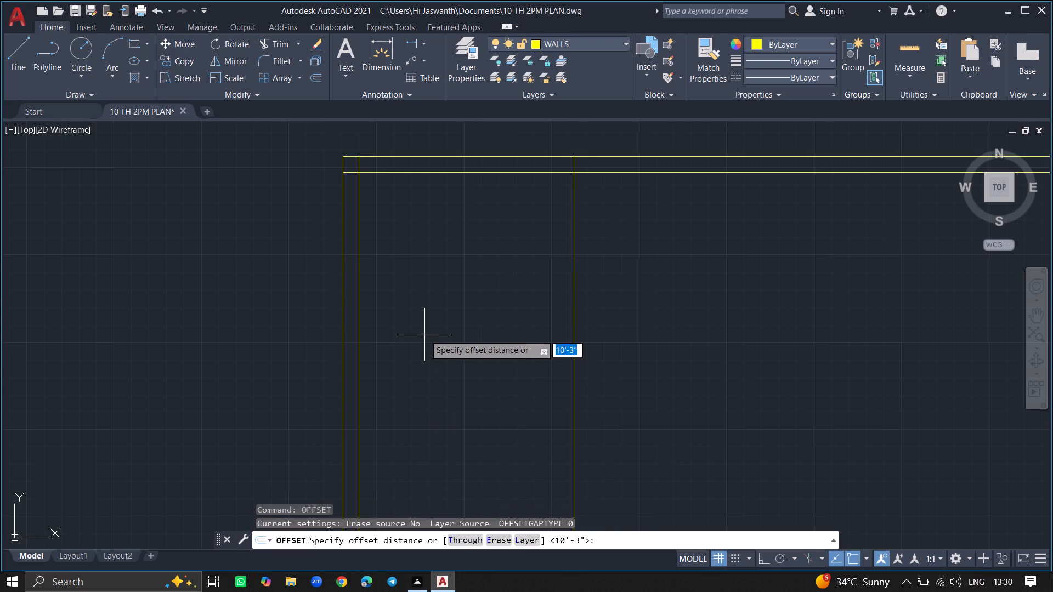
key(9)
key(shift+quotedbl)
key(Return)
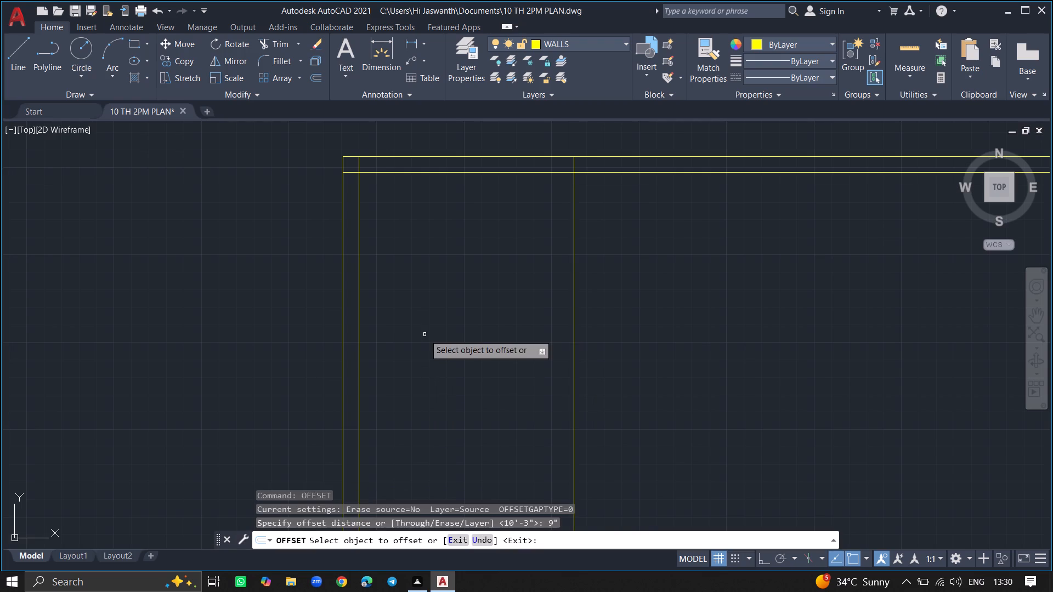
click(574, 315)
click(650, 311)
key(Return)
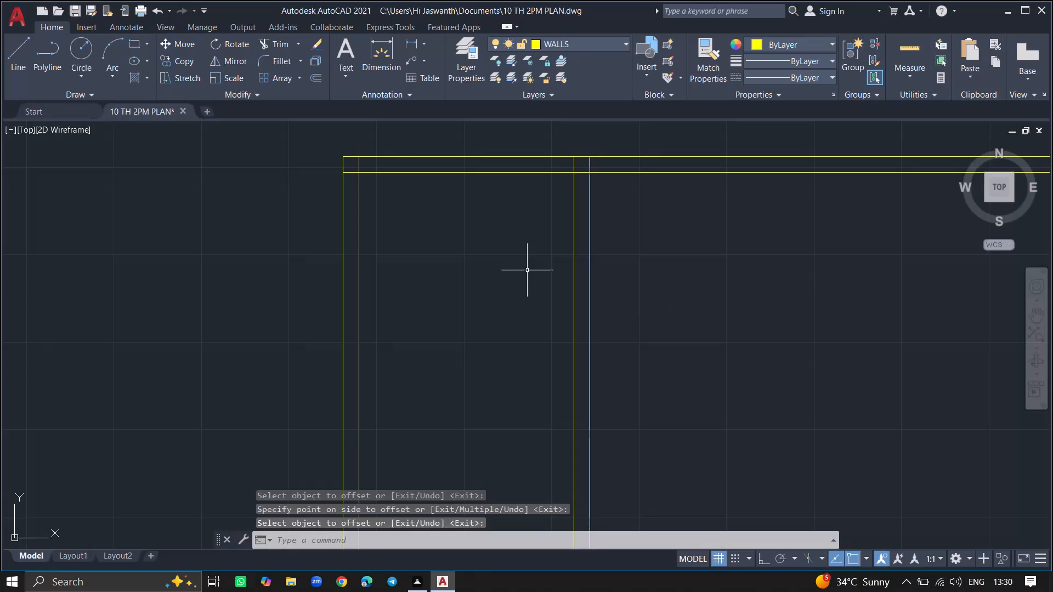
Offset the inner line of the top horizontal wall 10'5" downward to set the first room's depth.
text(OF)
key(f)
text(SET)
key(Return)
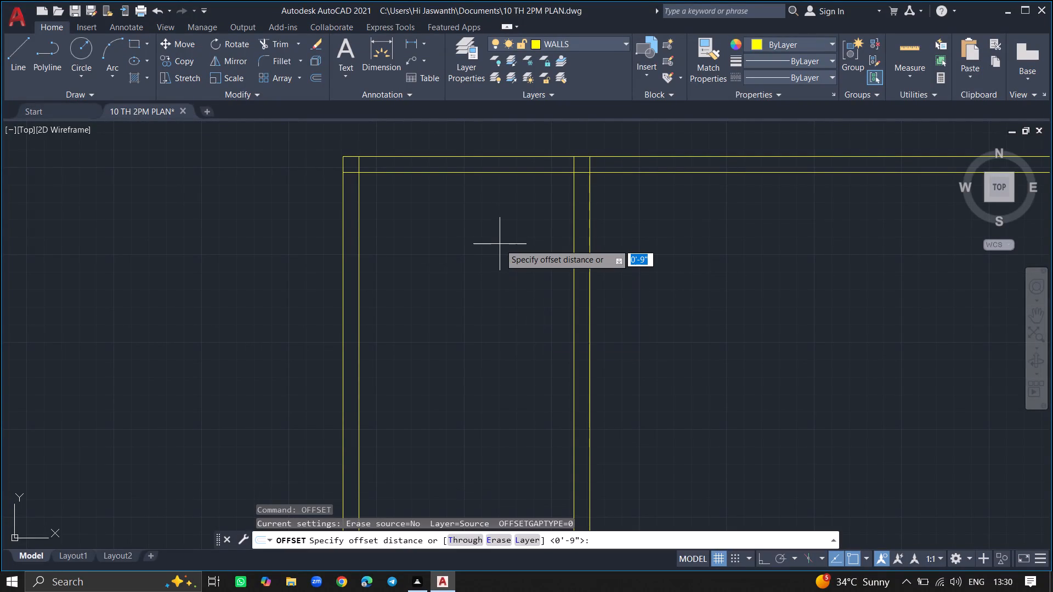
text(10)
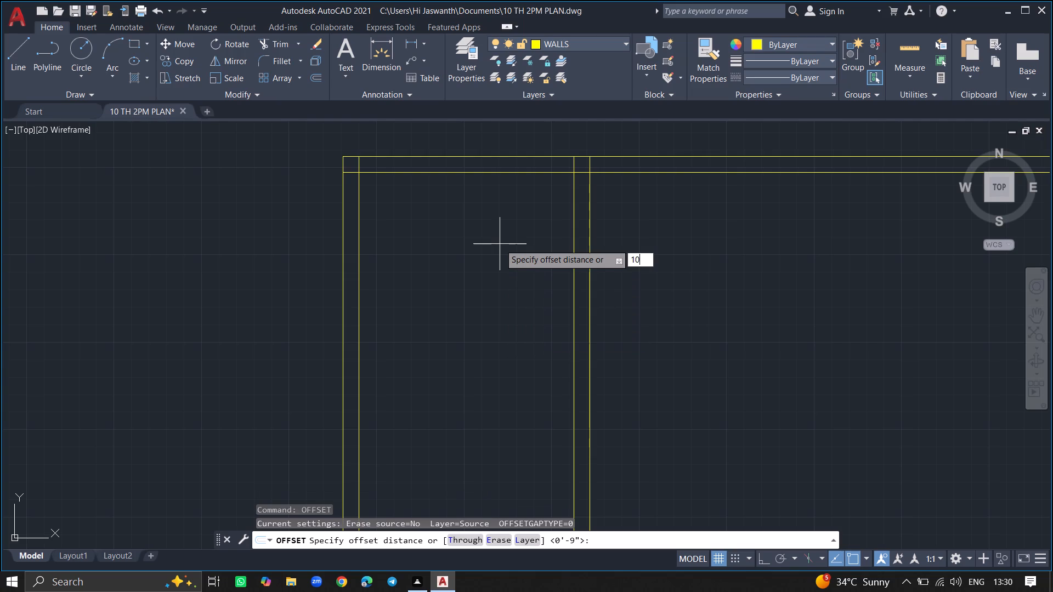
key(apostrophe)
key(5)
key(shift+quotedbl)
key(Return)
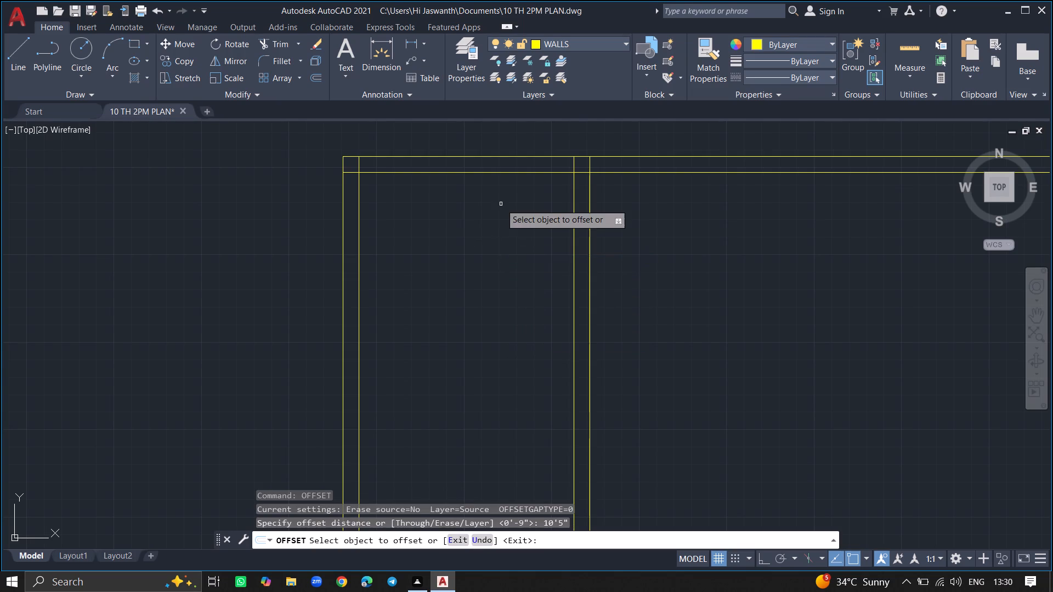
drag(495, 173, 502, 257)
click(502, 257)
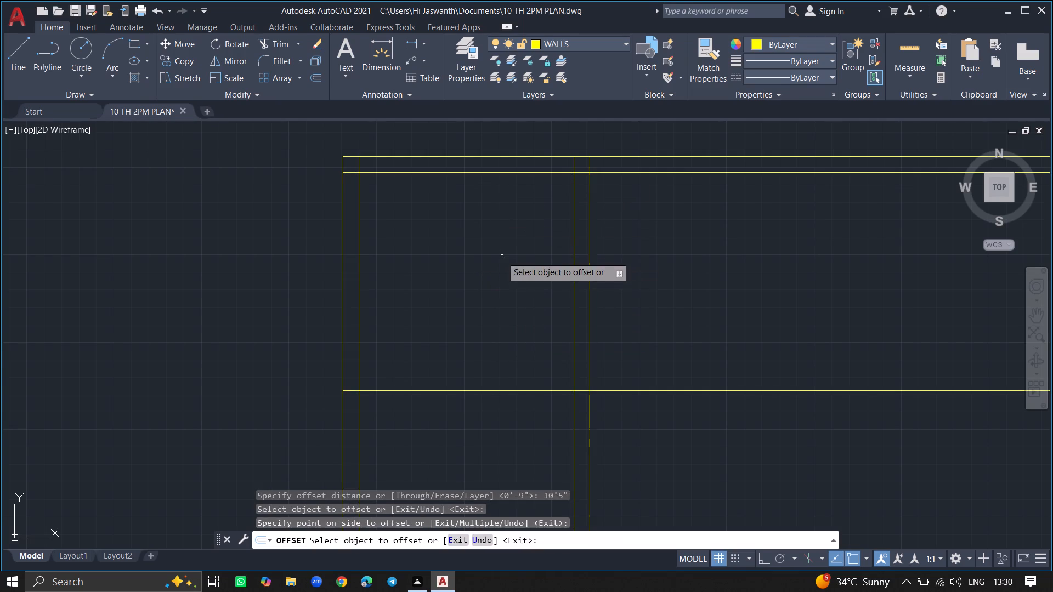
key(Return)
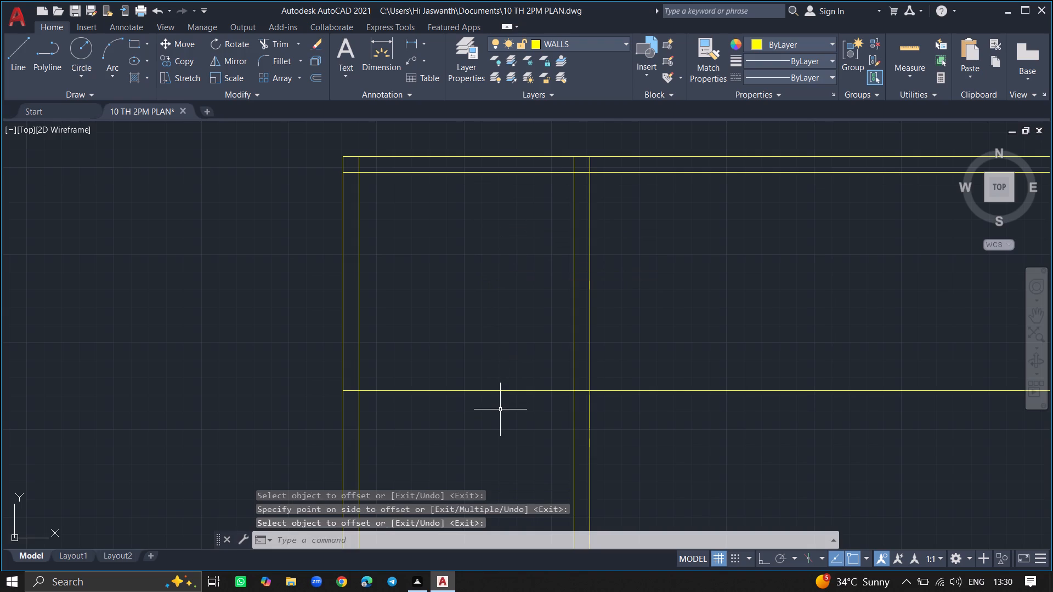
Offset the room's new horizontal line 9" downward to form its double-line lower wall.
text(OFF)
text(SET)
key(Return)
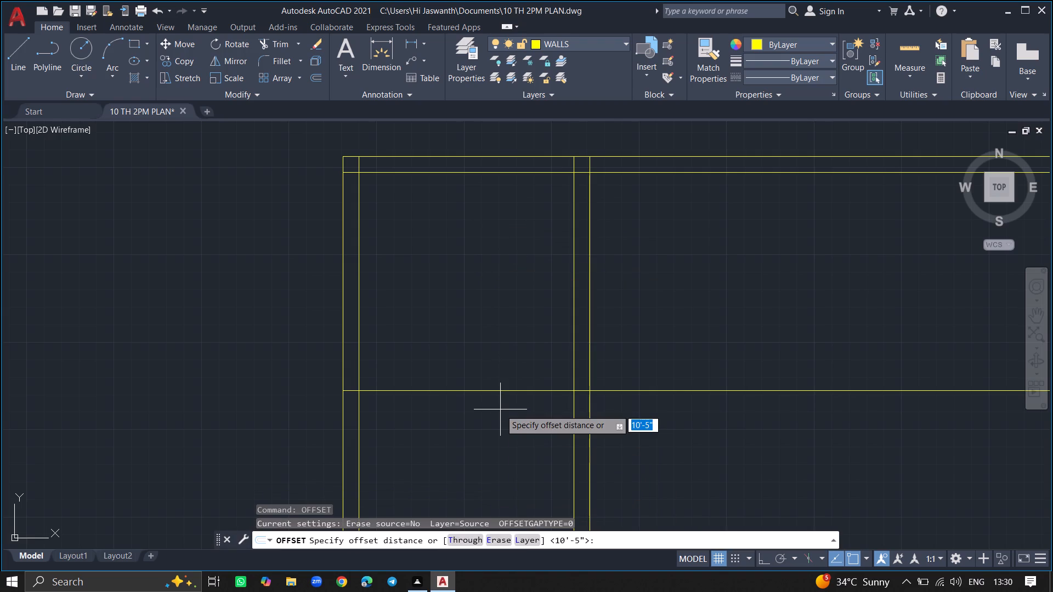
key(9)
key(shift+quotedbl)
key(Return)
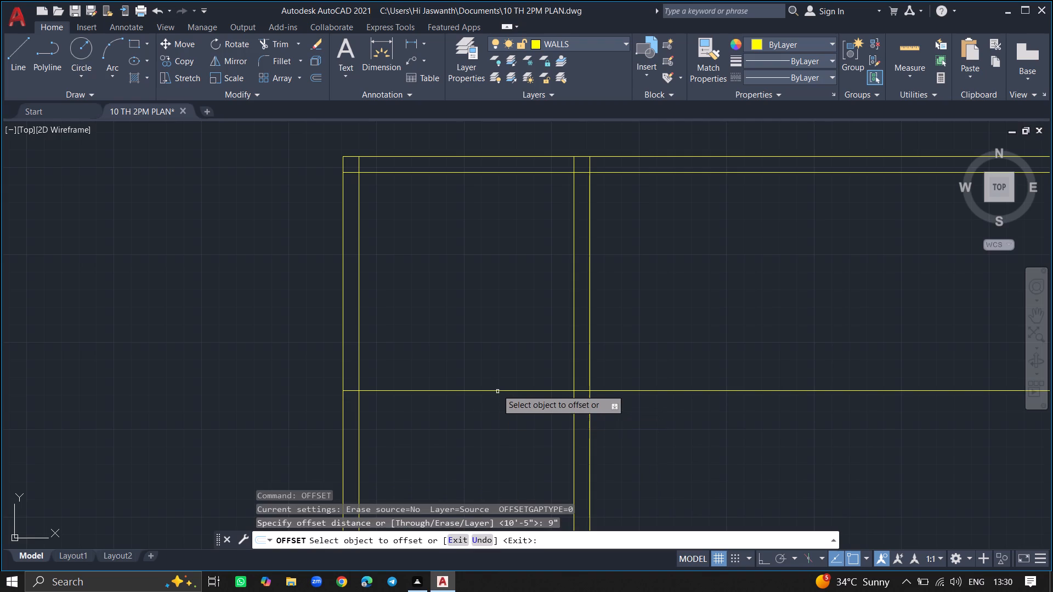
click(494, 390)
click(487, 521)
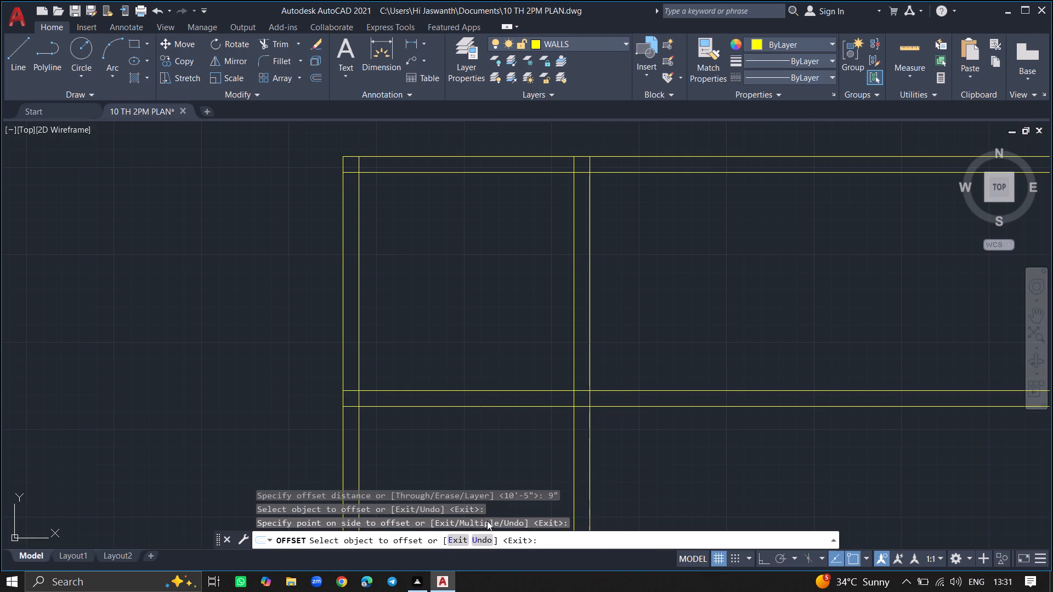
key(Return)
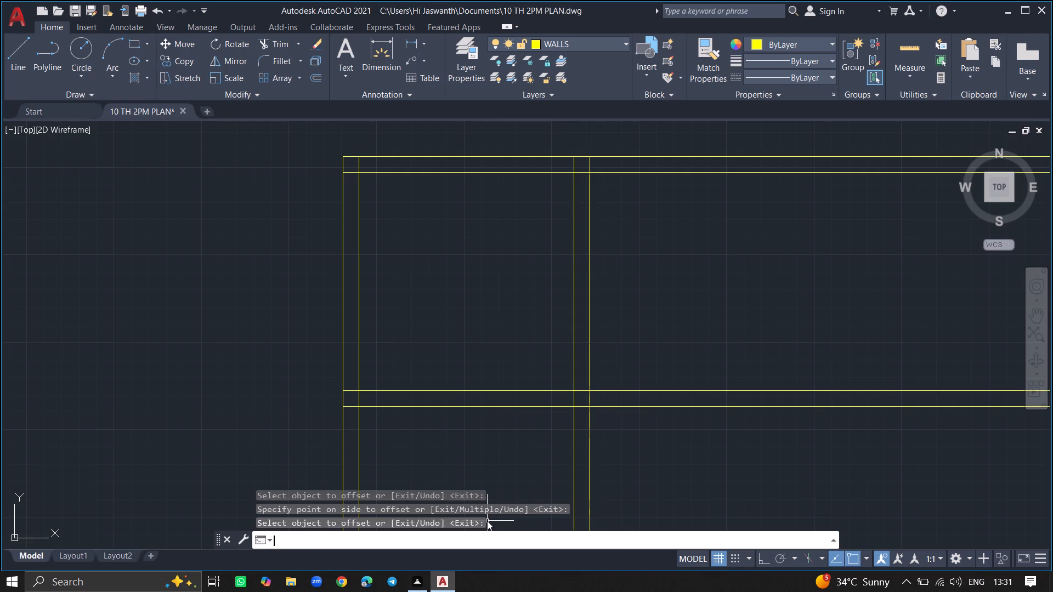
Trim the dividing wall's lines below the room and the lower wall's lines to its right, leaving the lower-right outer corner.
text(TRIM)
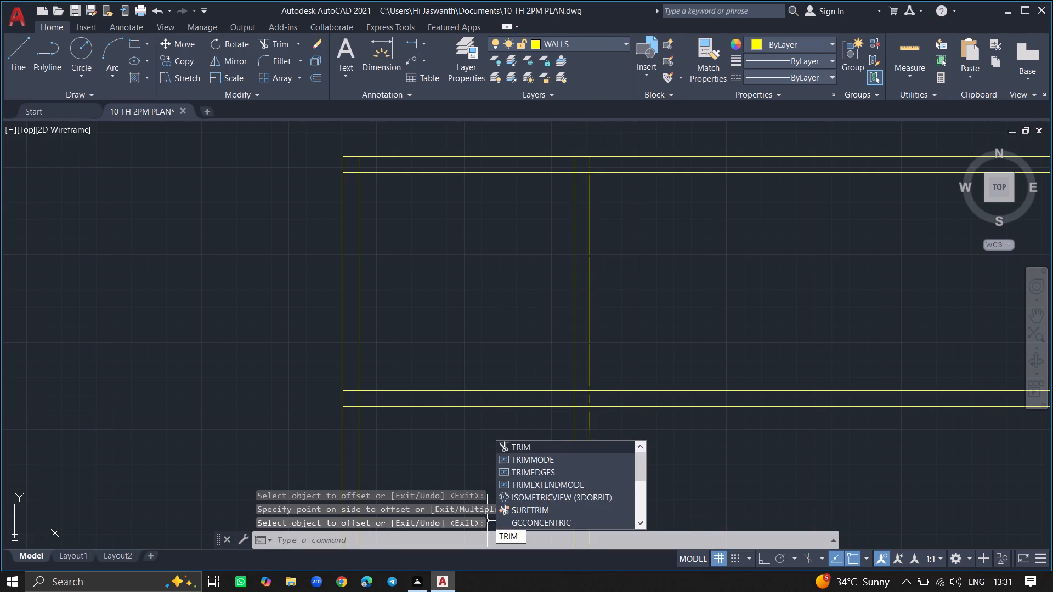
key(Return)
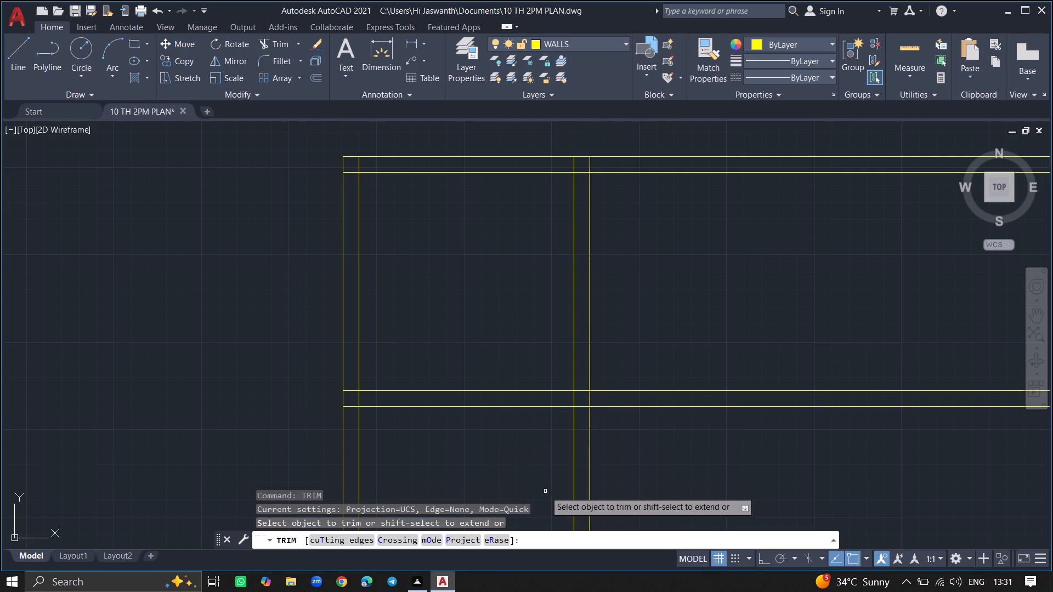
click(573, 487)
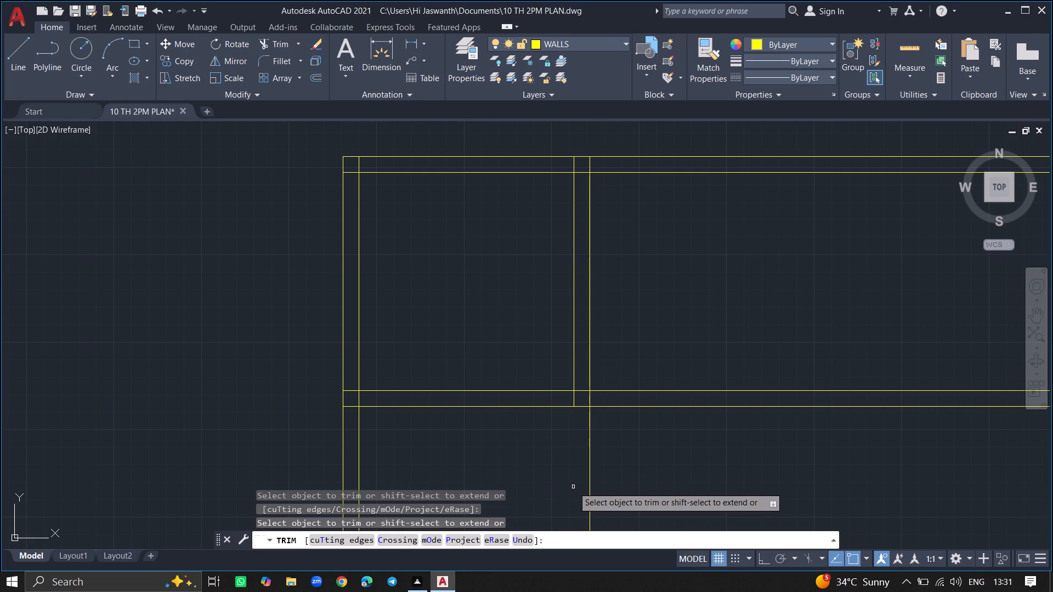
click(589, 486)
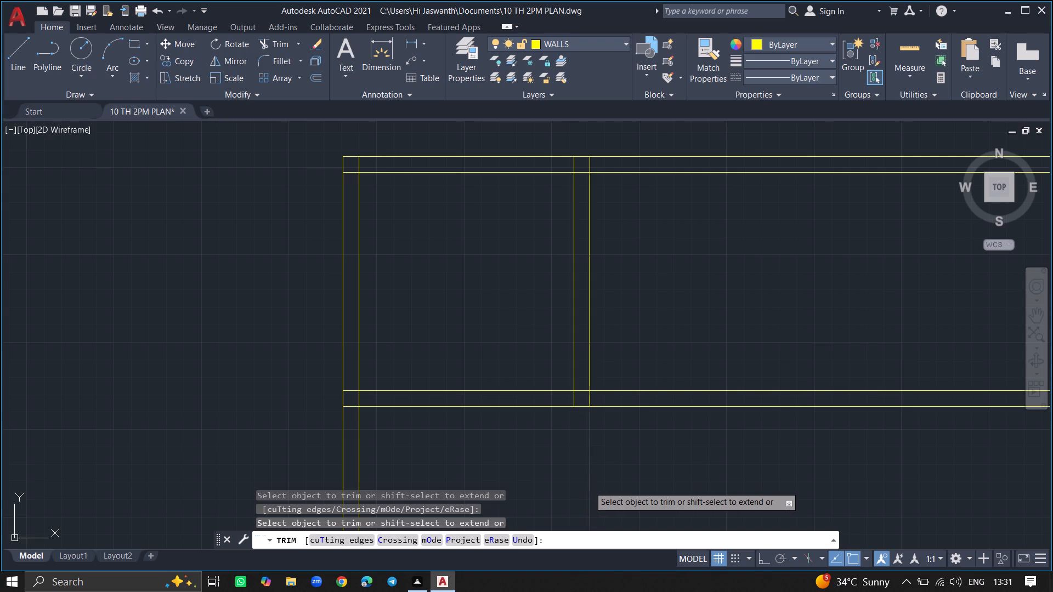
click(633, 408)
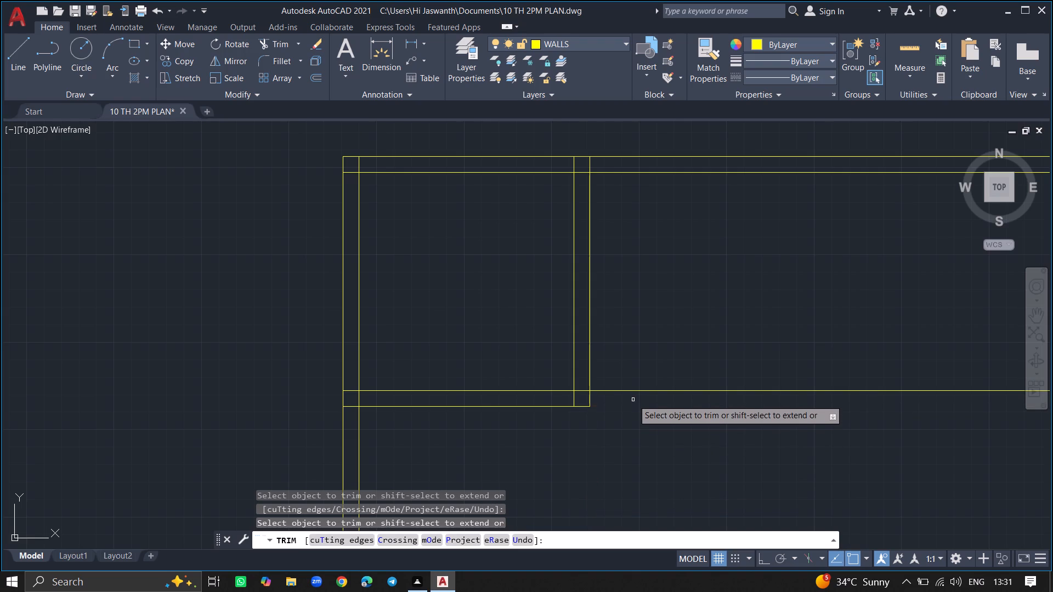
click(633, 391)
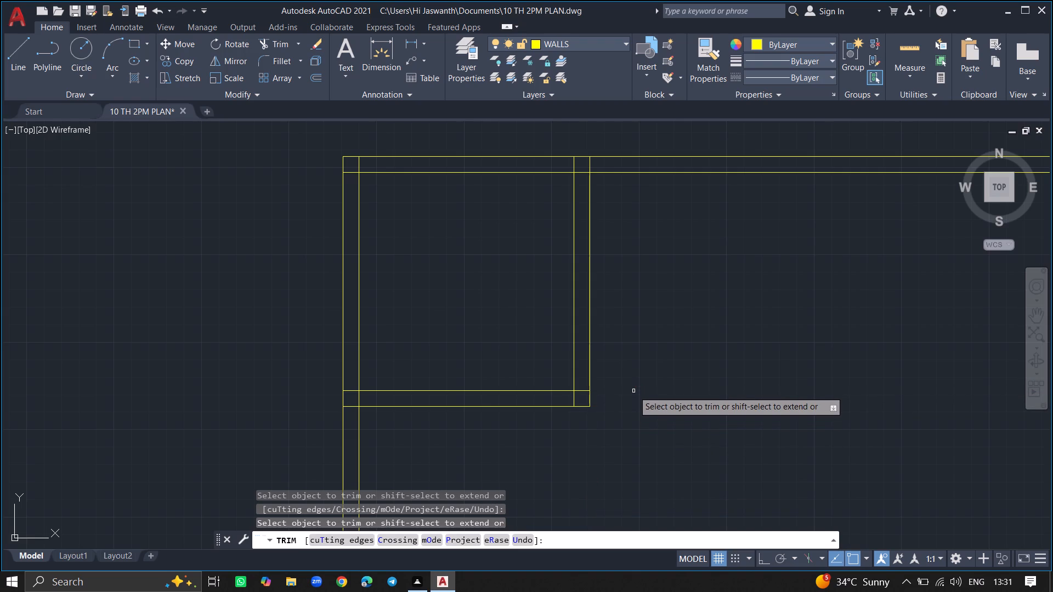
key(Return)
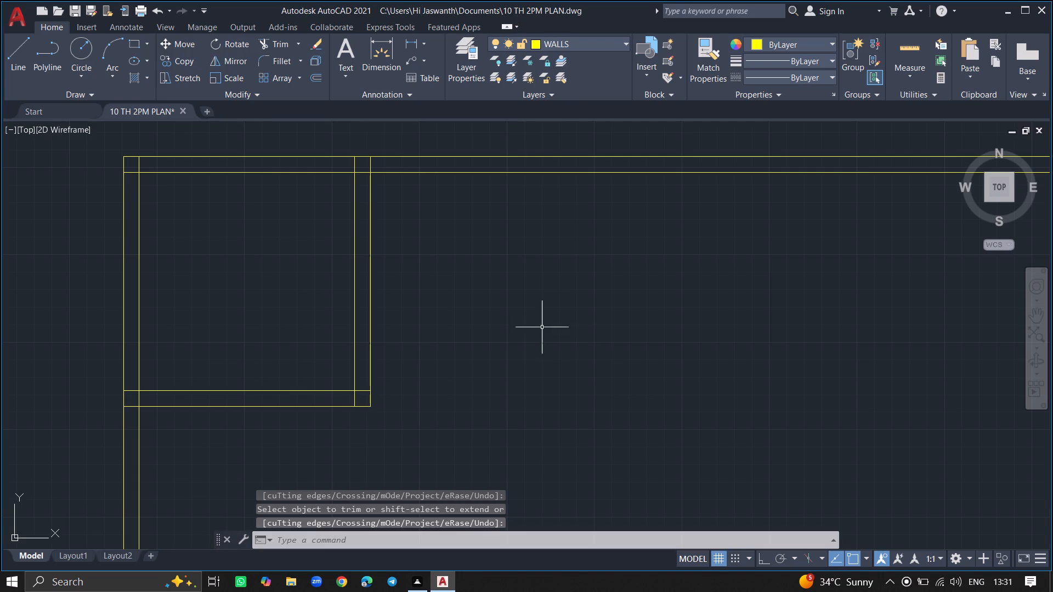
Offset the outer line of the first room's right wall 4' to the right to set the second room's width.
key(o)
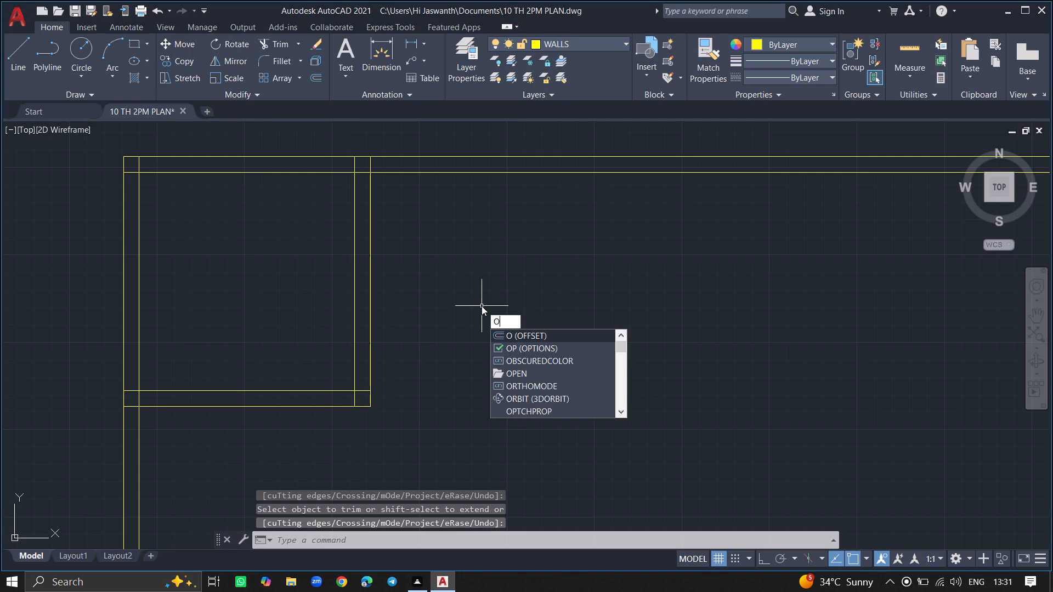
text(FFSET)
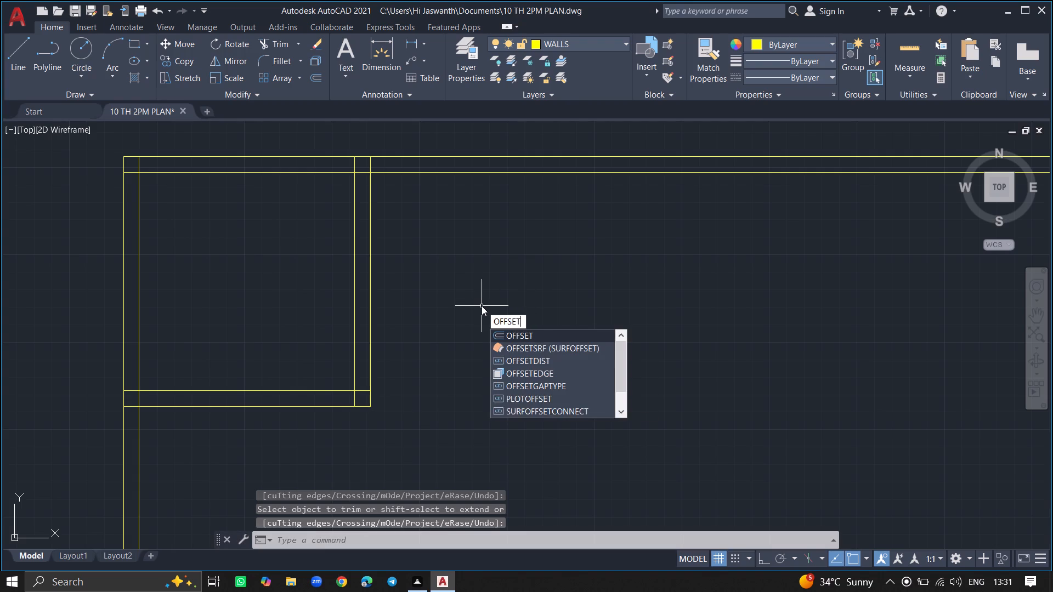
key(Return)
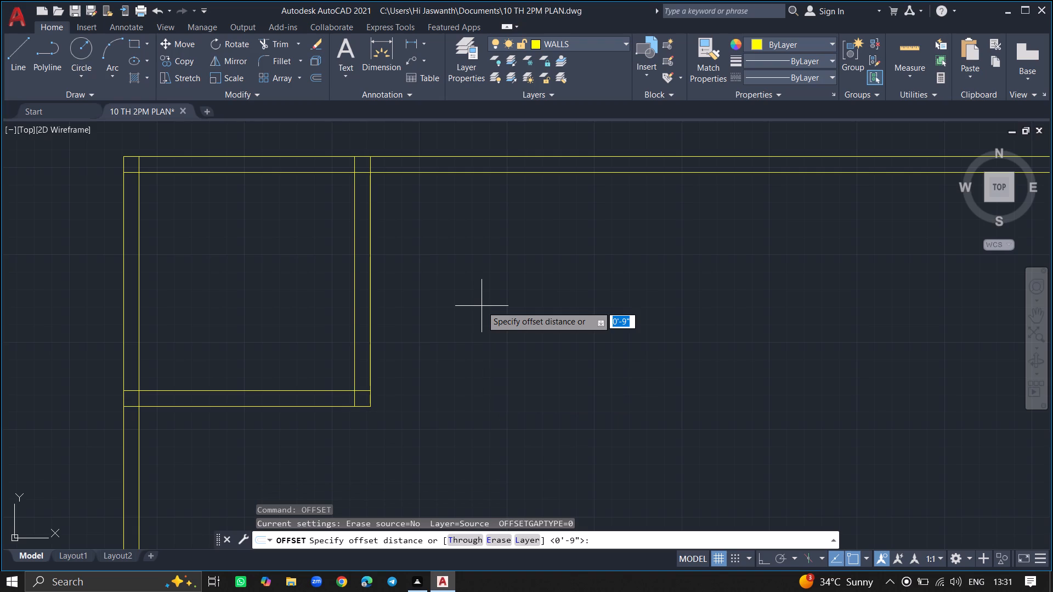
text(4')
key(Return)
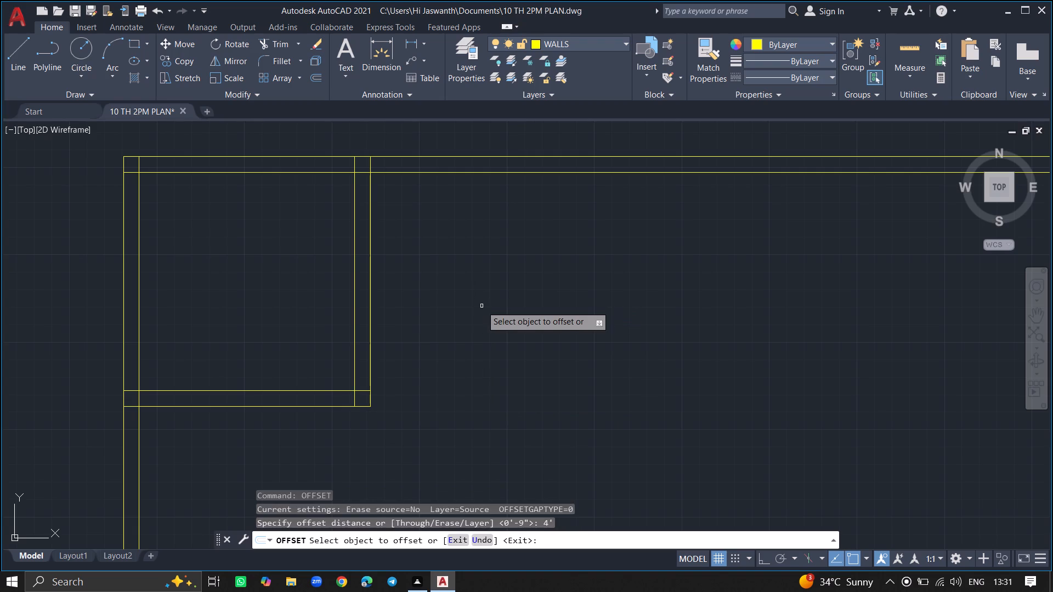
click(370, 337)
click(415, 338)
key(Return)
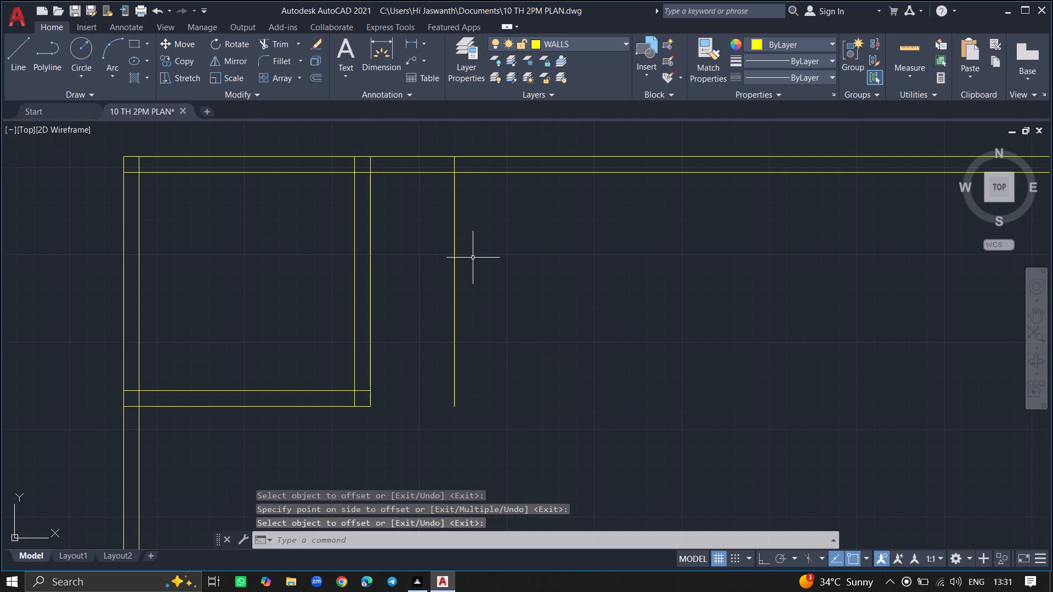
Offset the second room's new vertical line 9" to its right to form its double-line right wall.
text(OFF)
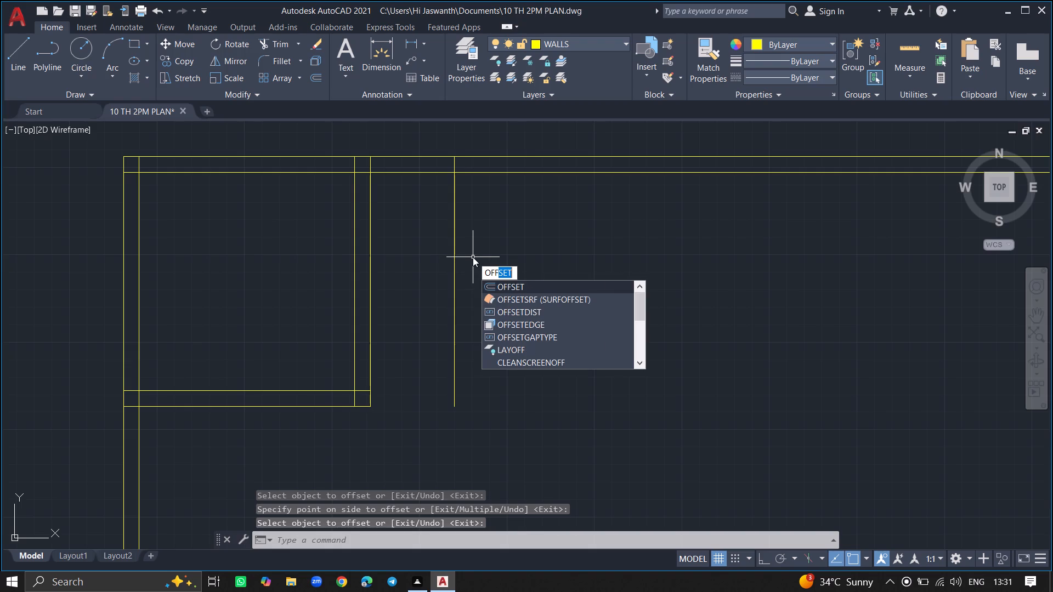
click(496, 284)
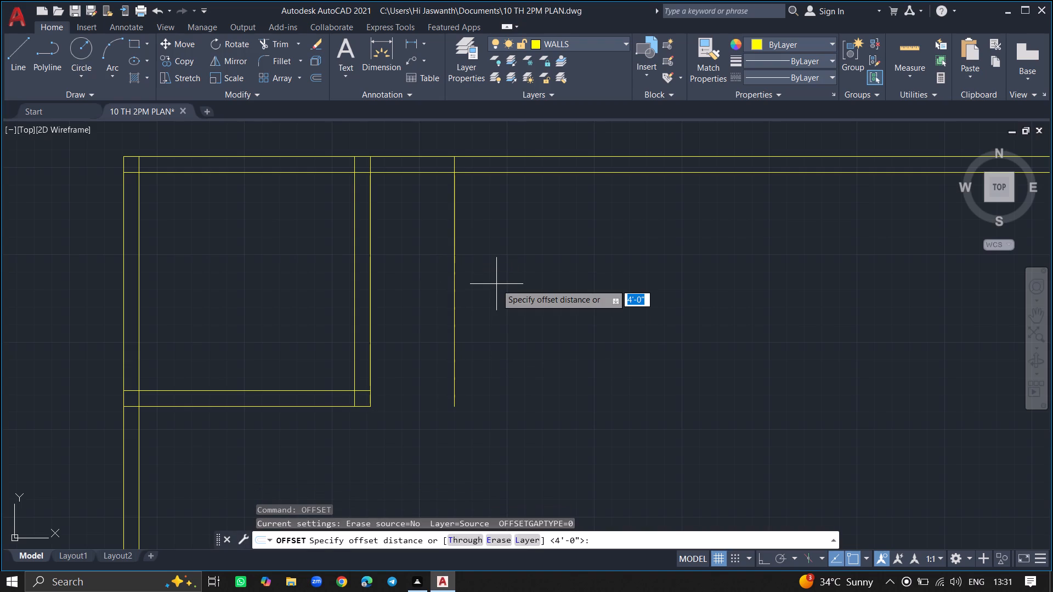
text(9")
key(Return)
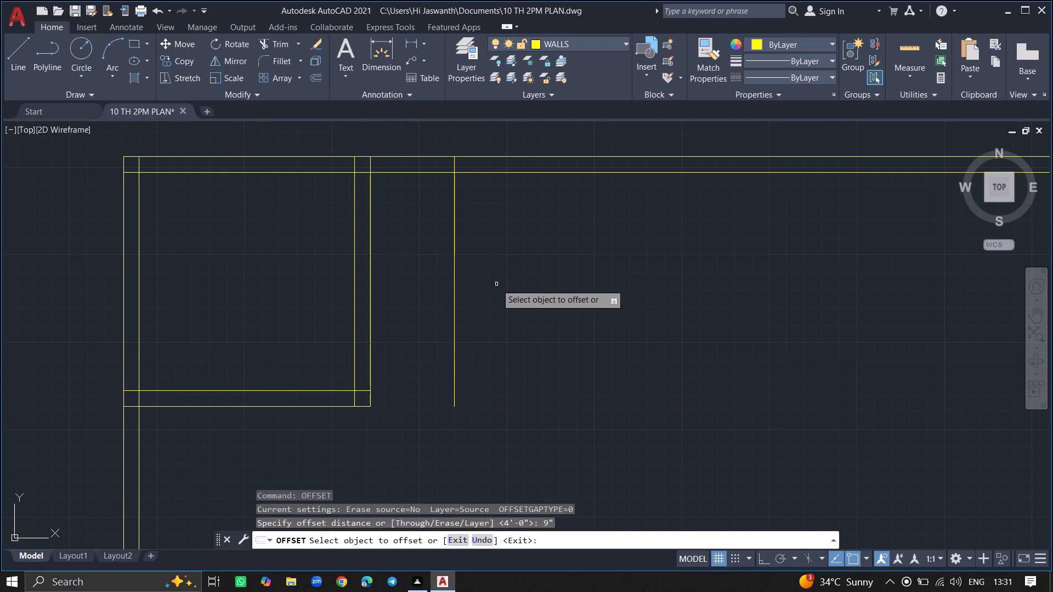
click(452, 303)
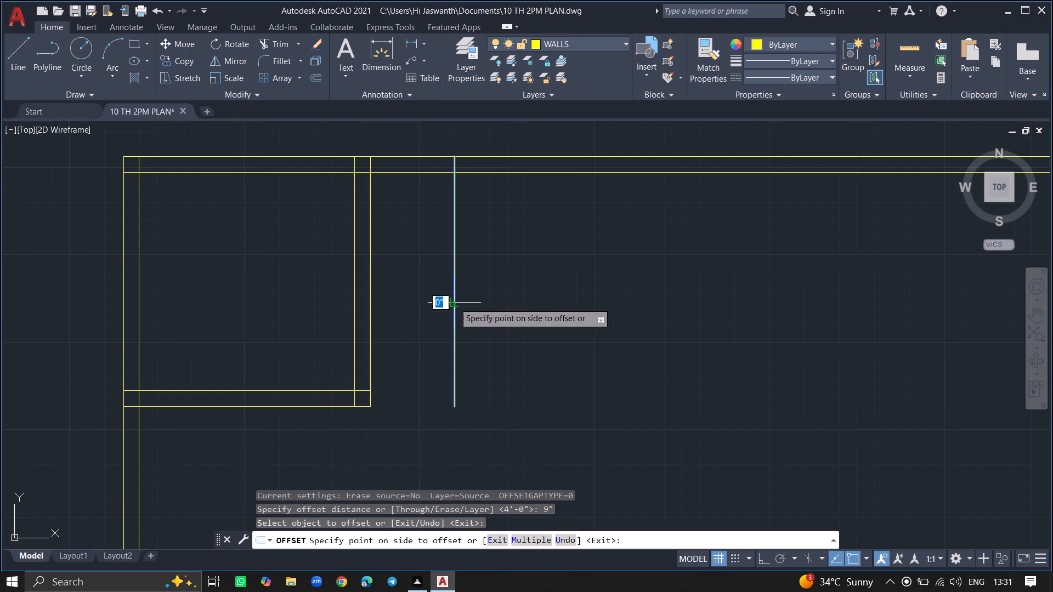
click(489, 297)
key(Return)
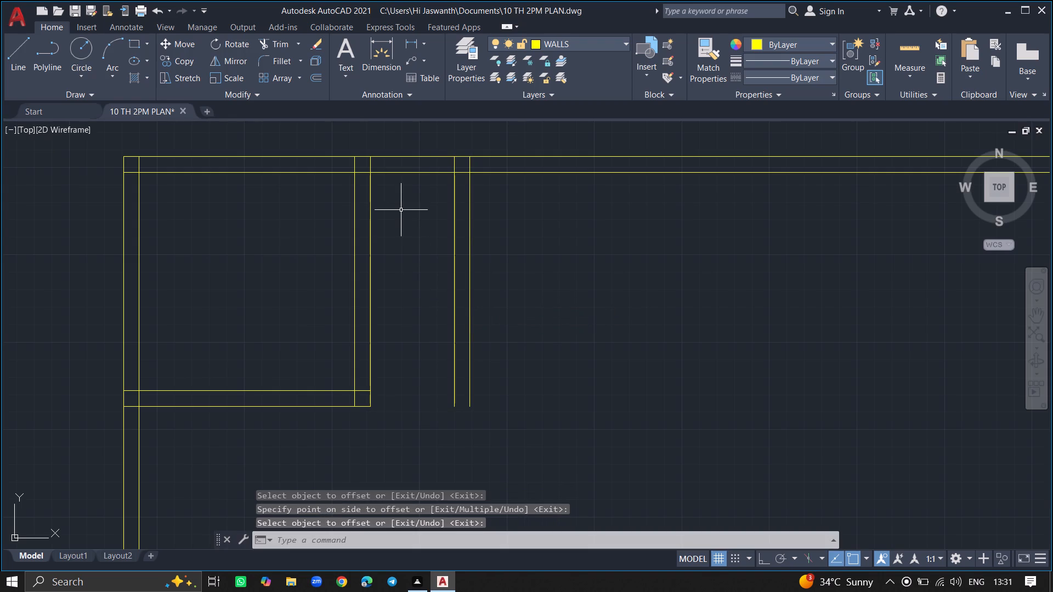
Offset the inner line of the top horizontal wall 7' downward to set the second room's depth.
text(OFF)
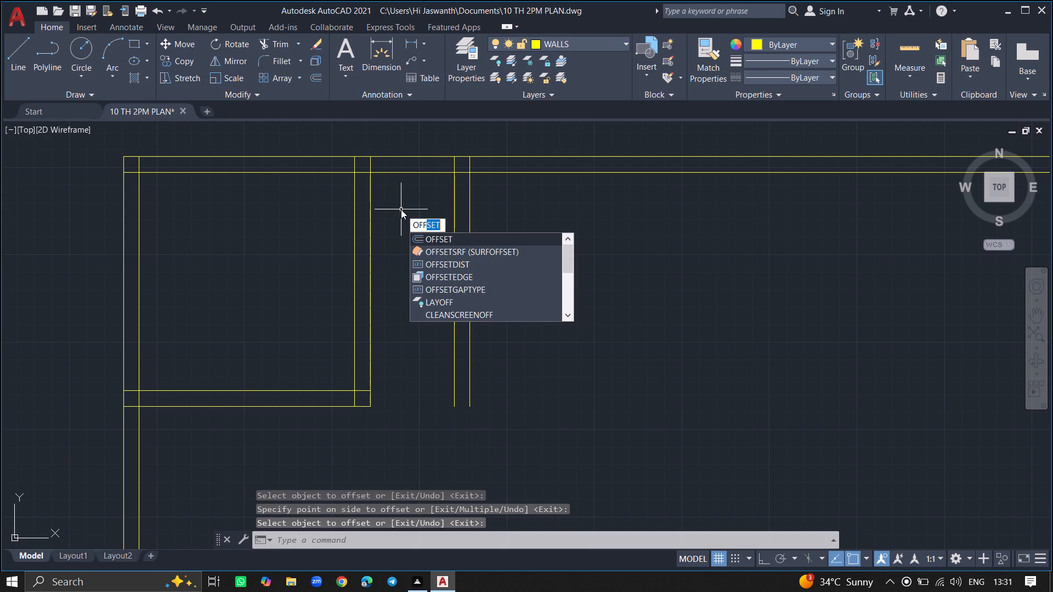
click(422, 241)
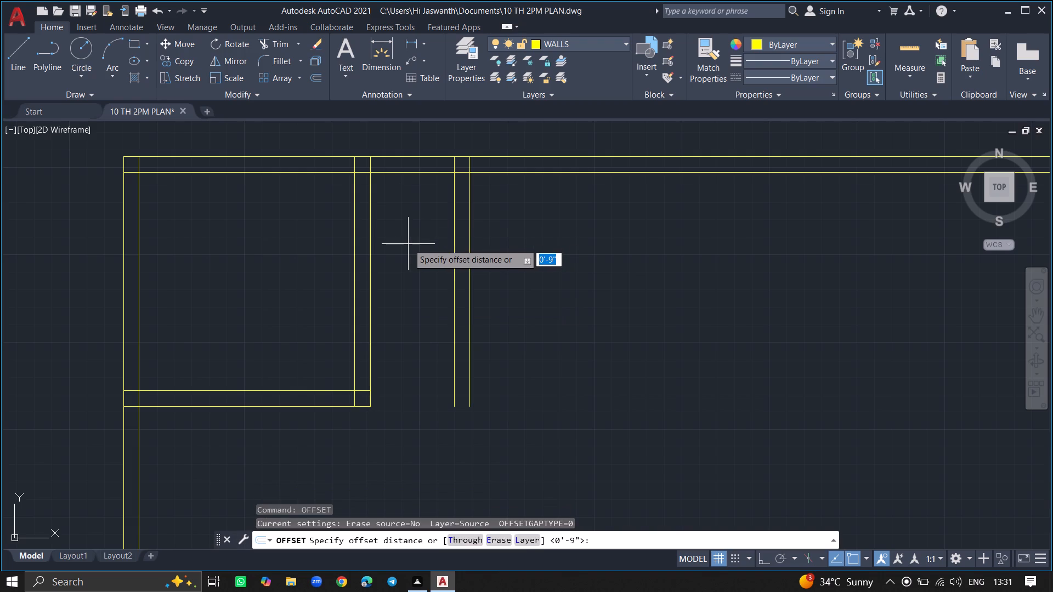
text(7')
key(Return)
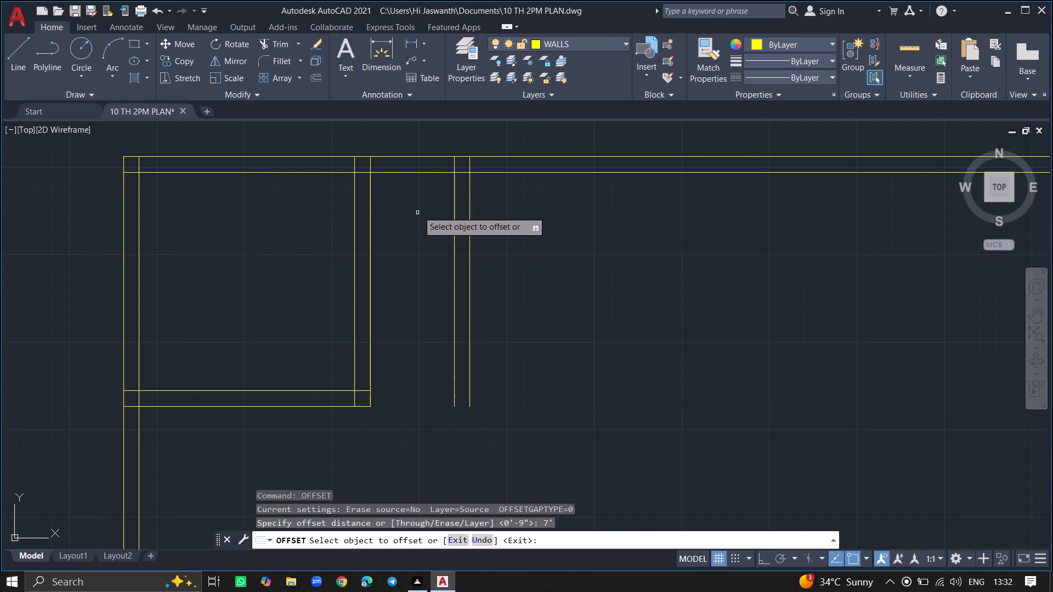
click(418, 173)
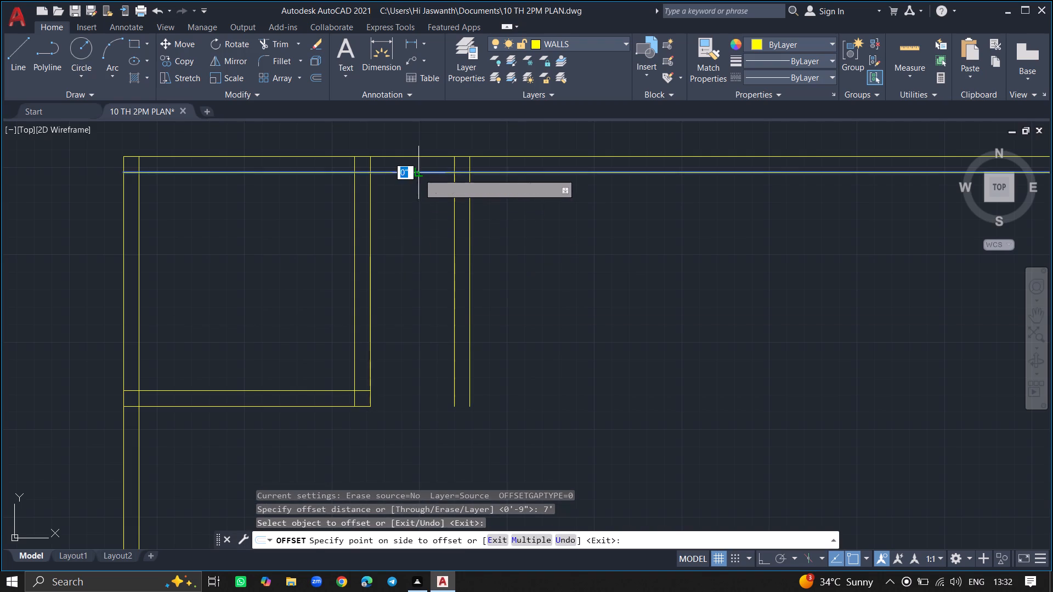
click(418, 272)
key(Return)
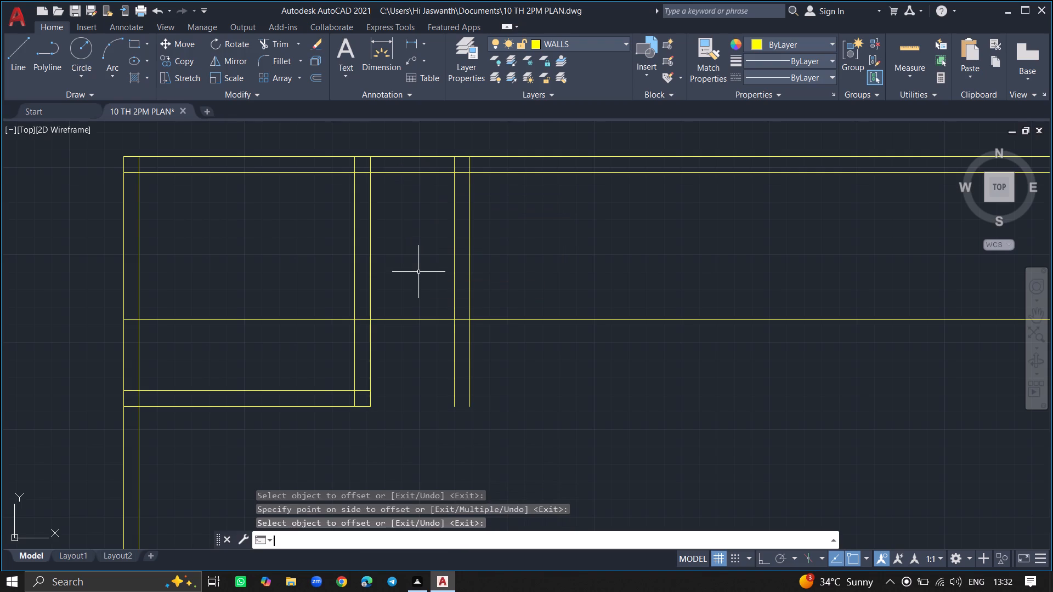
Offset the second room's new horizontal line 9" downward to form its double-line lower wall.
ctrl+scroll(411, 332, up, 1)
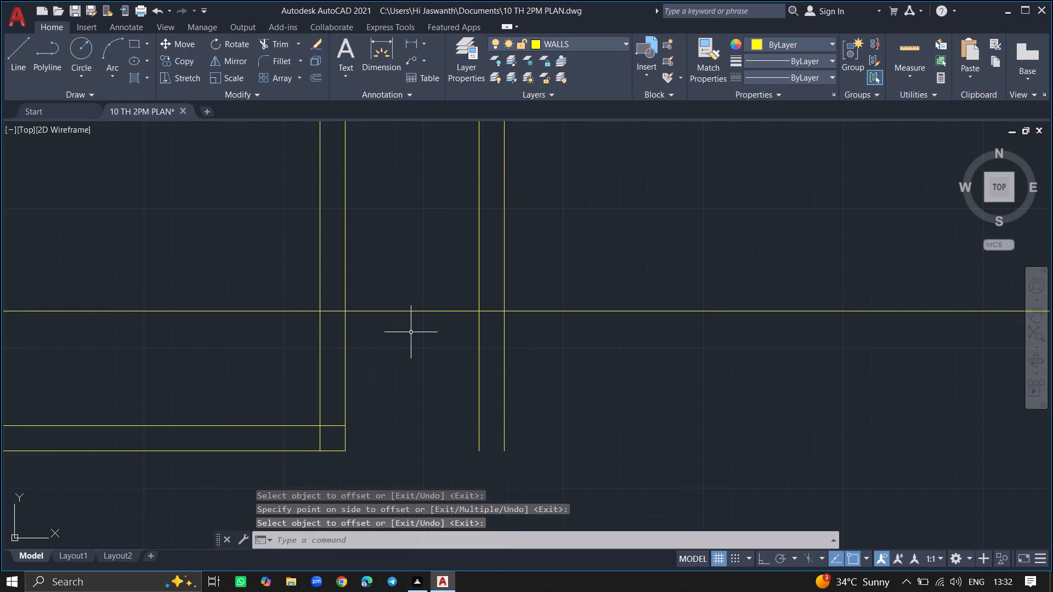
text(OFF)
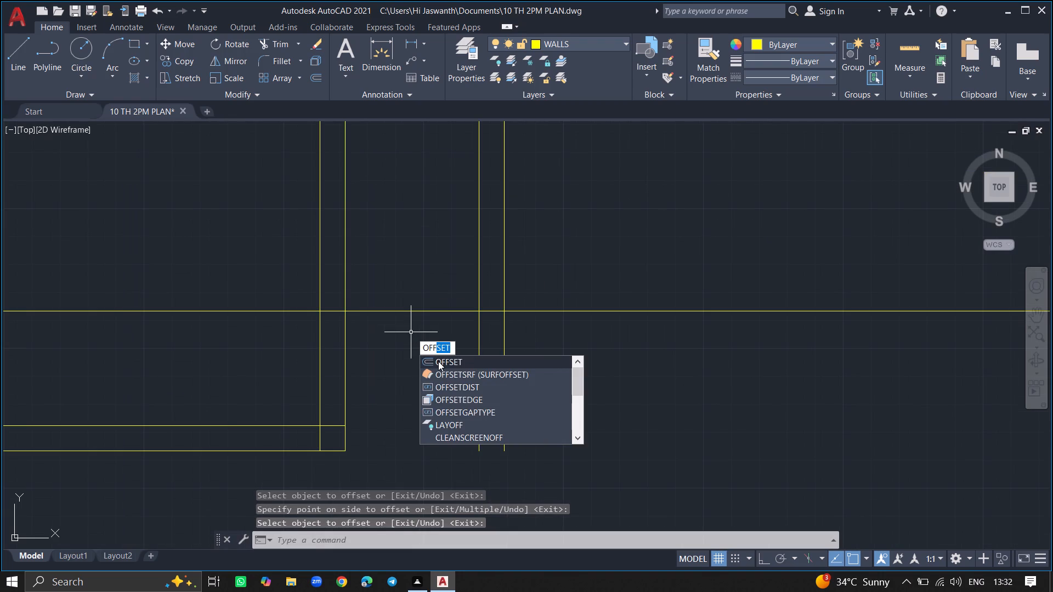
click(438, 361)
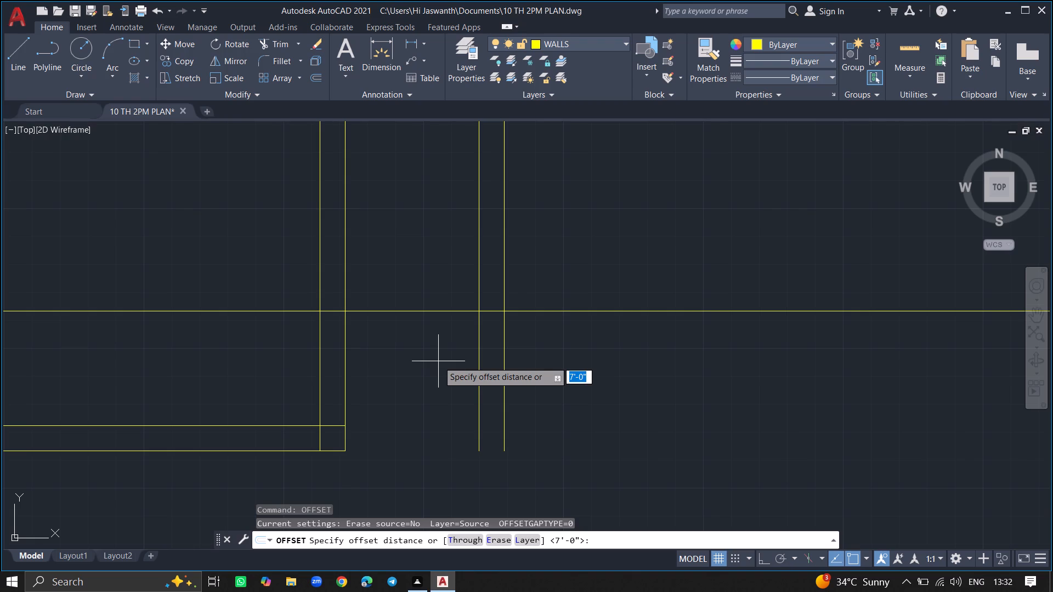
key(9)
key(shift+quotedbl)
key(Return)
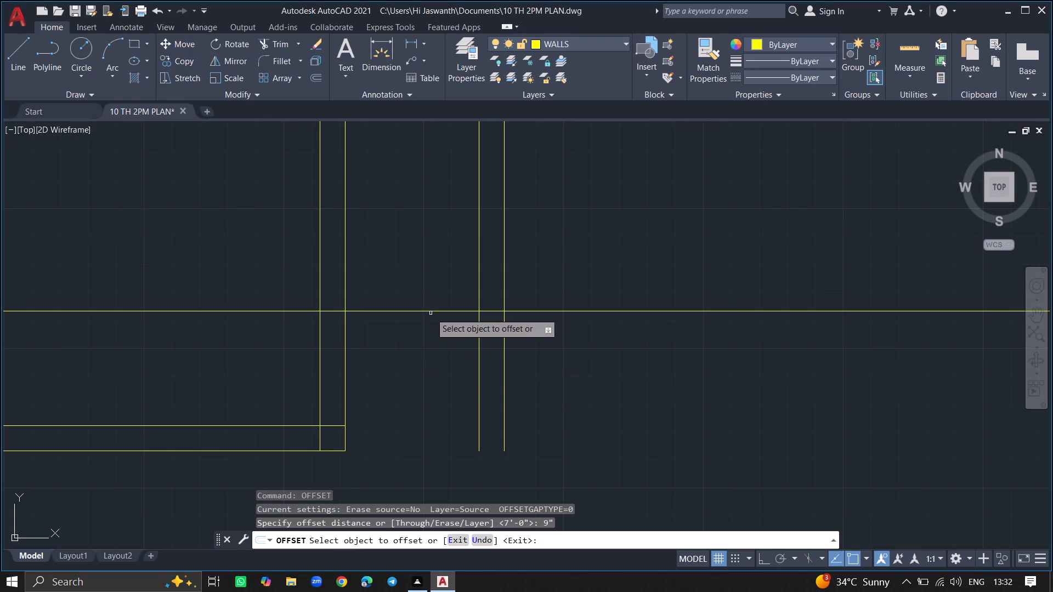
drag(430, 311, 436, 379)
click(436, 379)
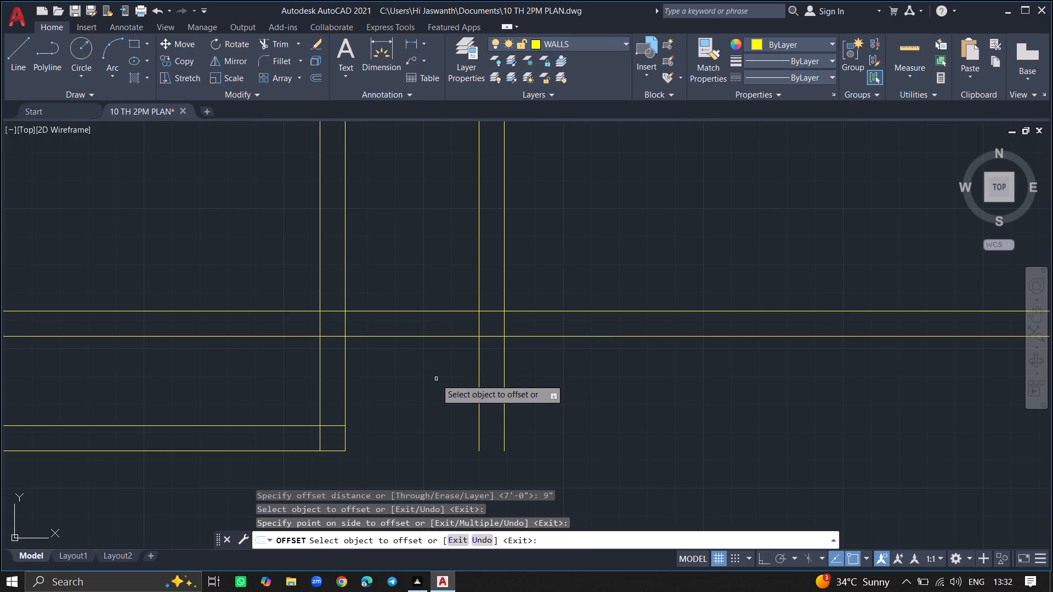
key(Return)
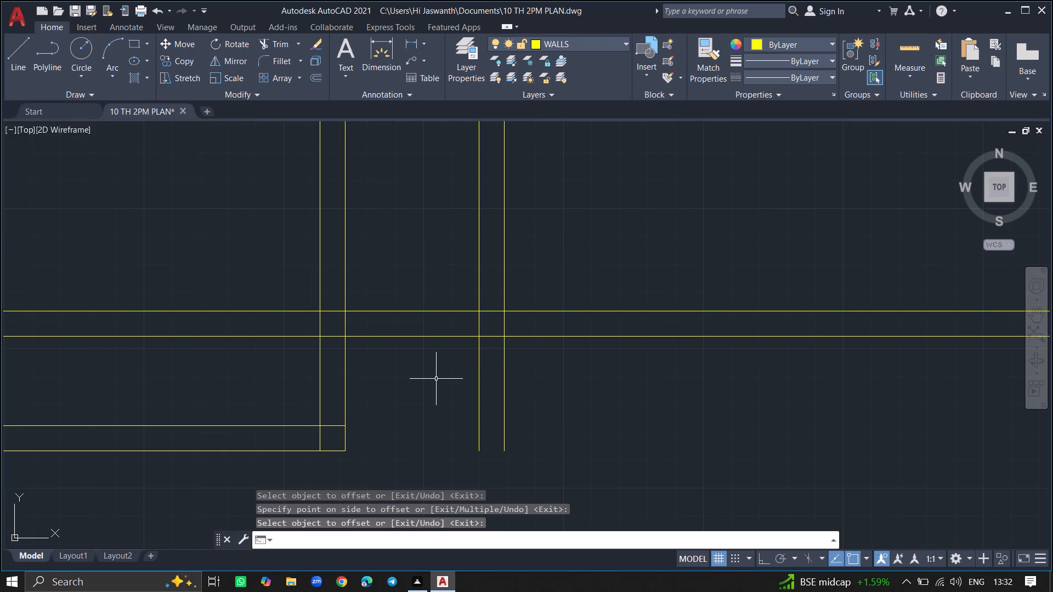
Trim the second room's excess wall lines below its lower wall, across the first room and beyond its right wall.
text(TRIM)
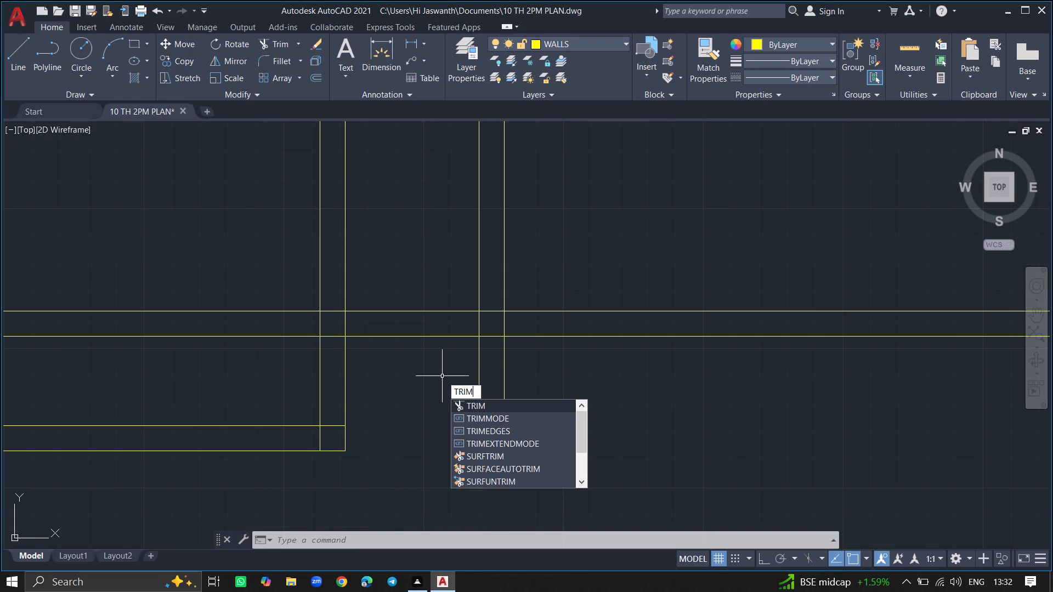
click(489, 401)
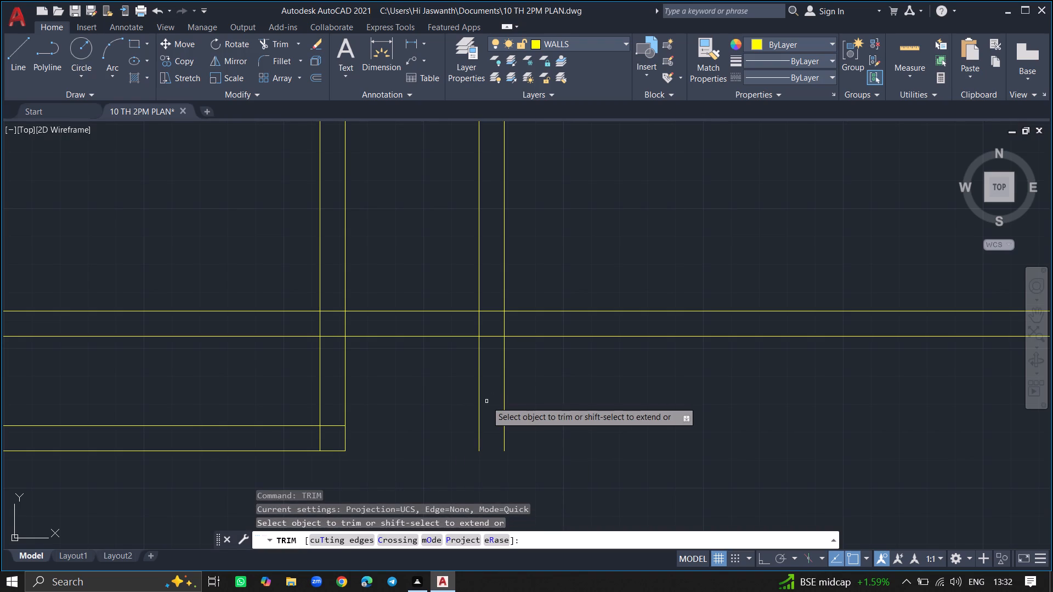
click(480, 406)
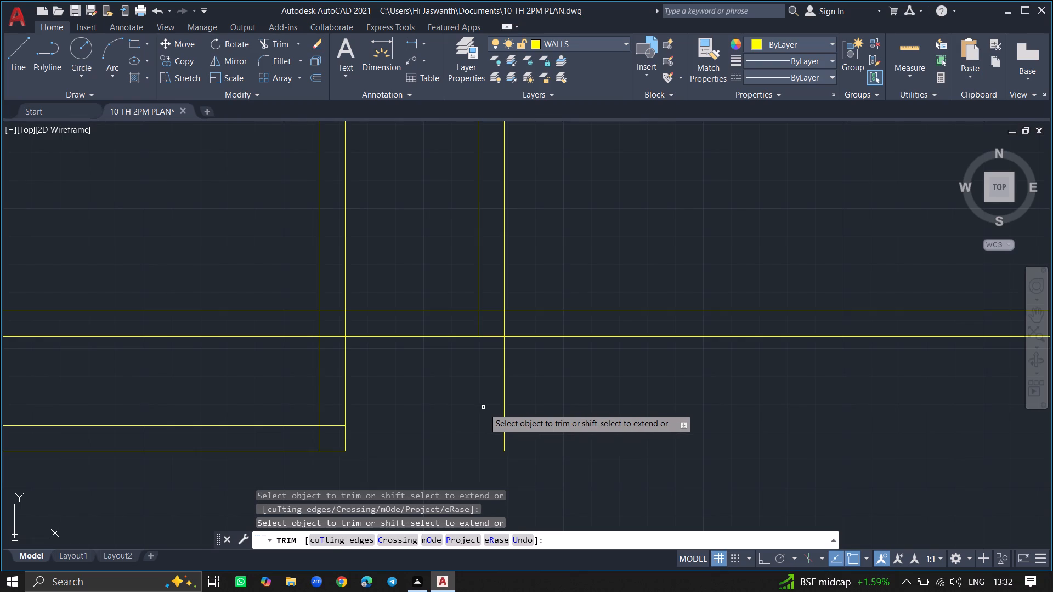
click(503, 408)
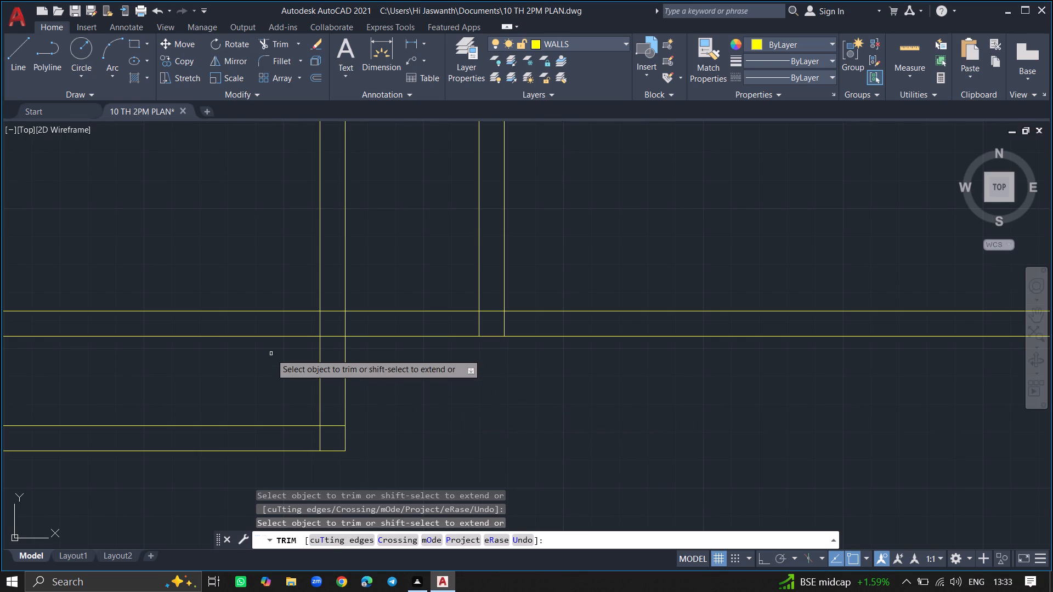
click(272, 338)
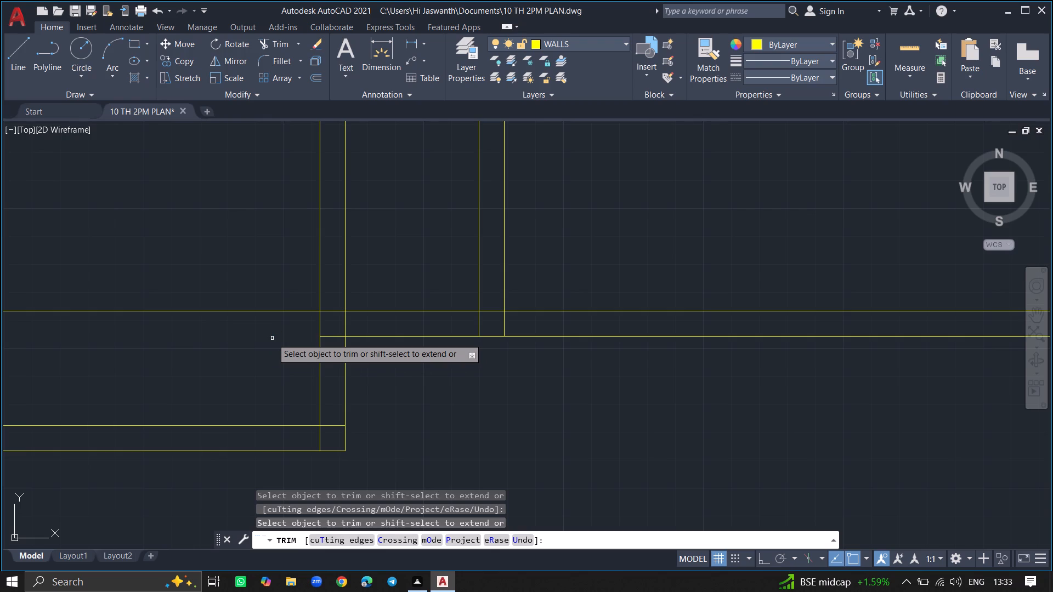
click(278, 311)
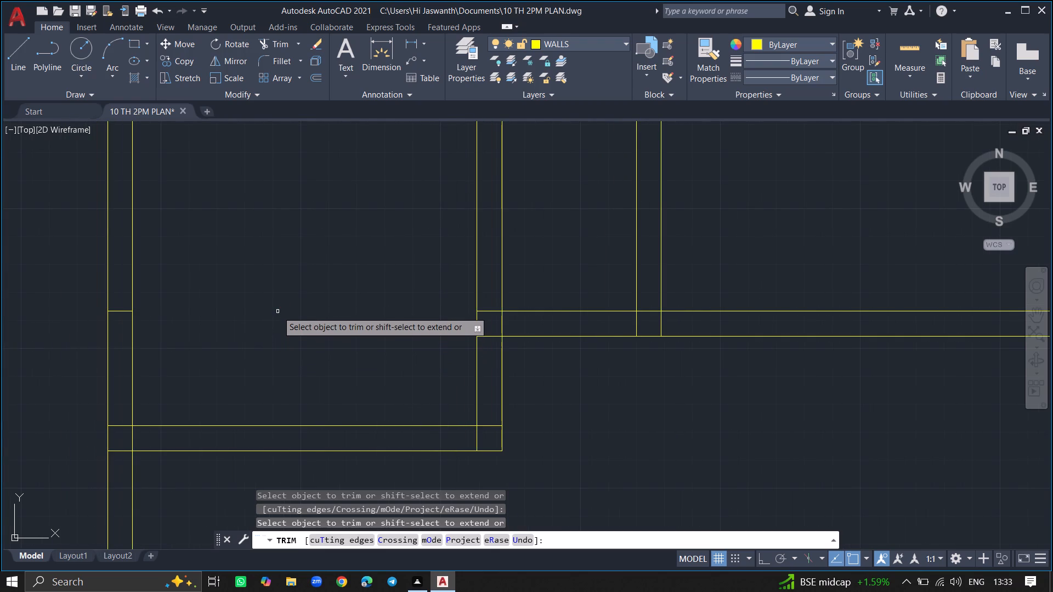
click(122, 310)
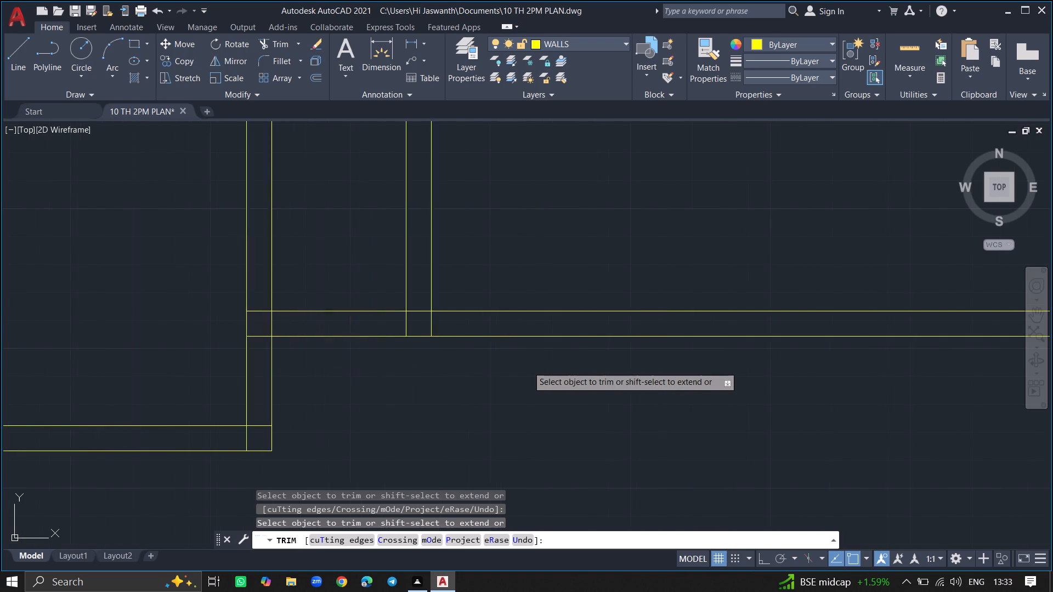
click(524, 336)
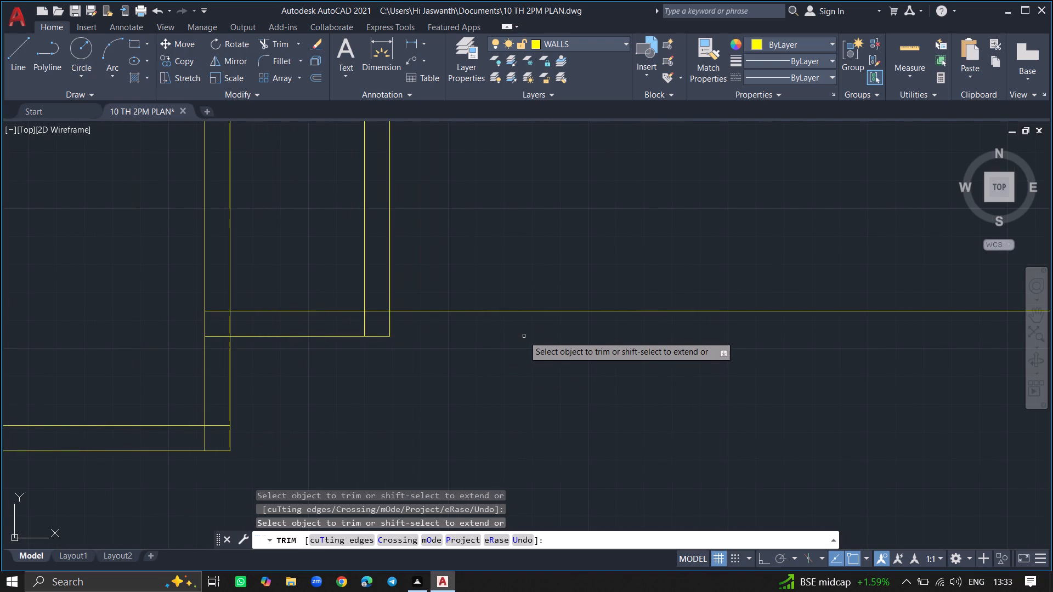
click(516, 309)
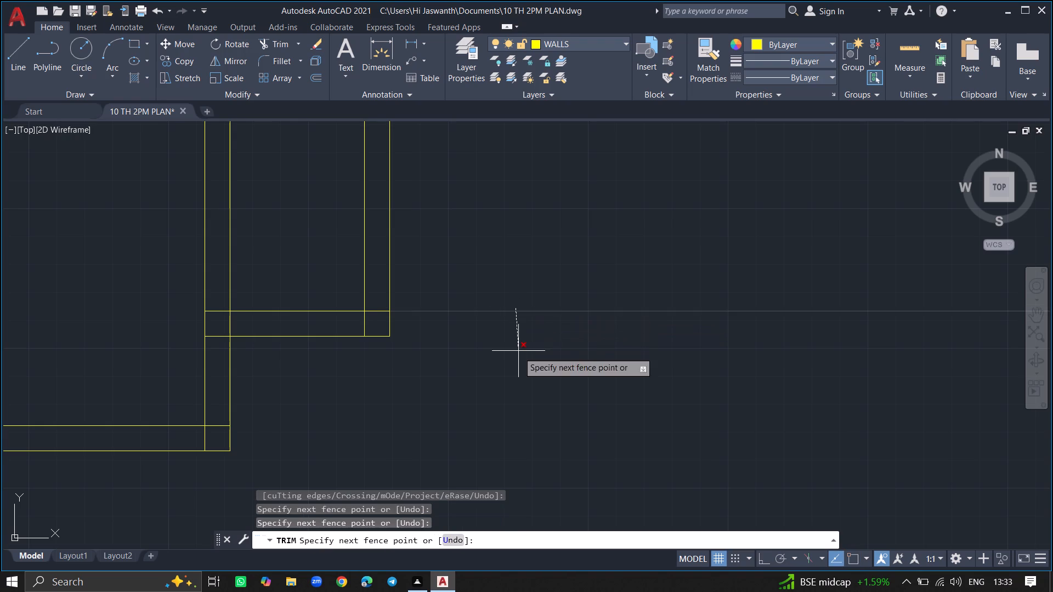
click(518, 446)
key(Return)
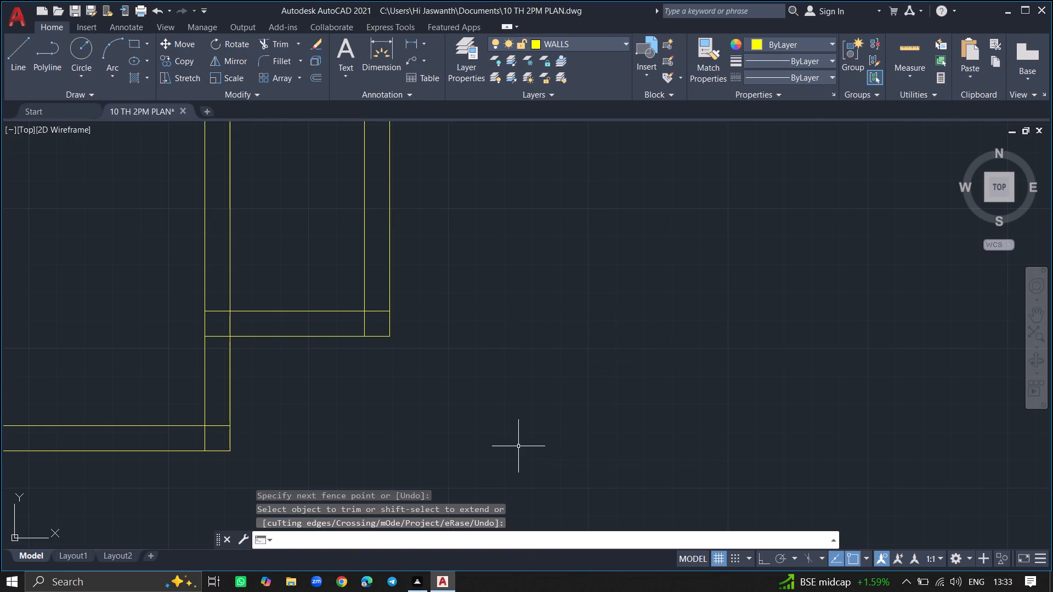
Offset the outer line of the second room's right wall 11'5" to the right to set the third room's width.
ctrl+scroll(518, 446, down, 5)
ctrl+scroll(503, 360, up, 1)
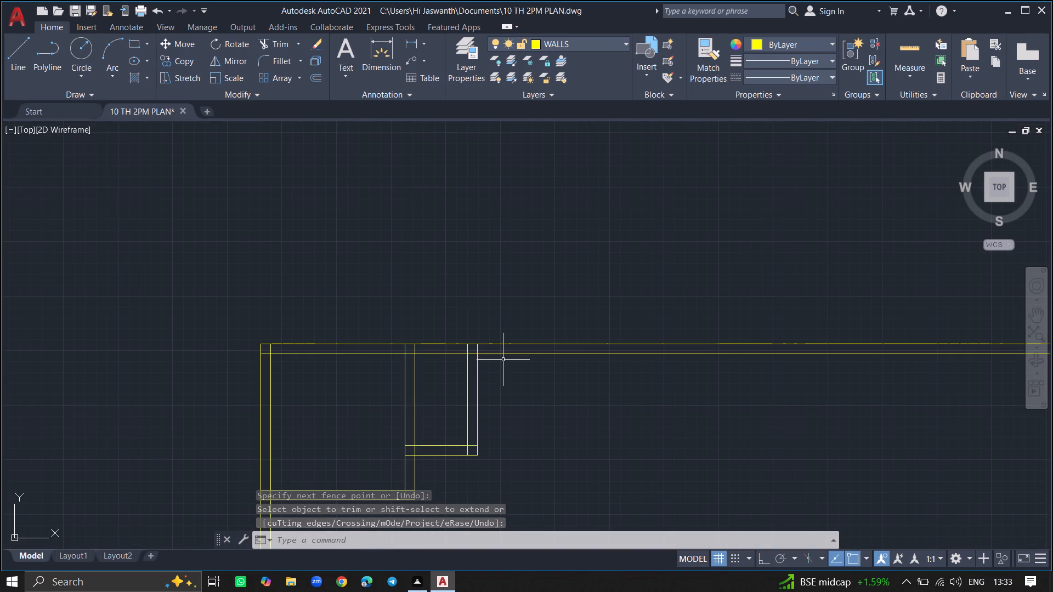
text(OFFSET)
key(Return)
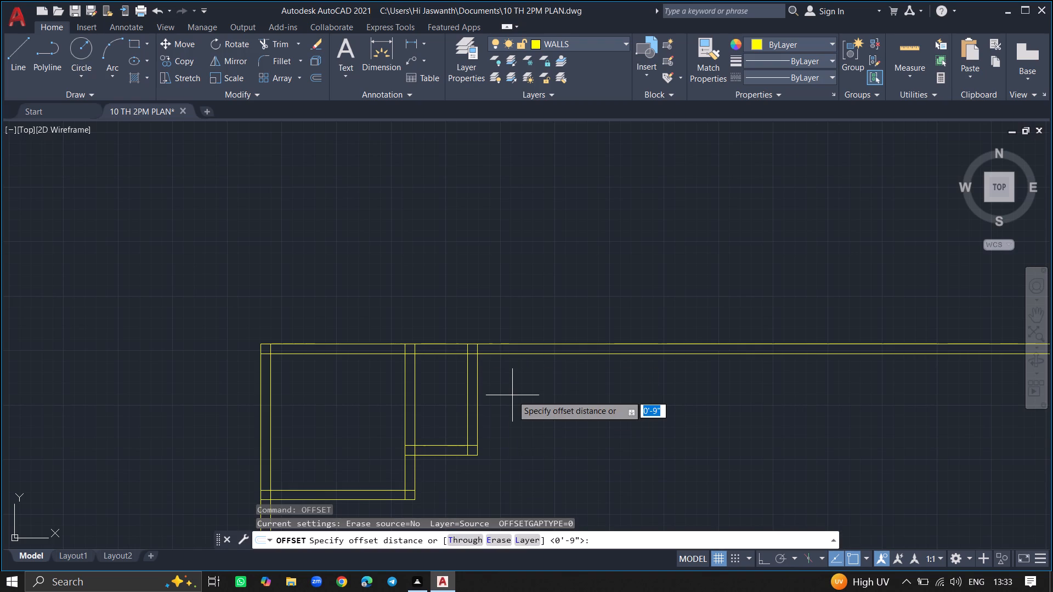
text(11)
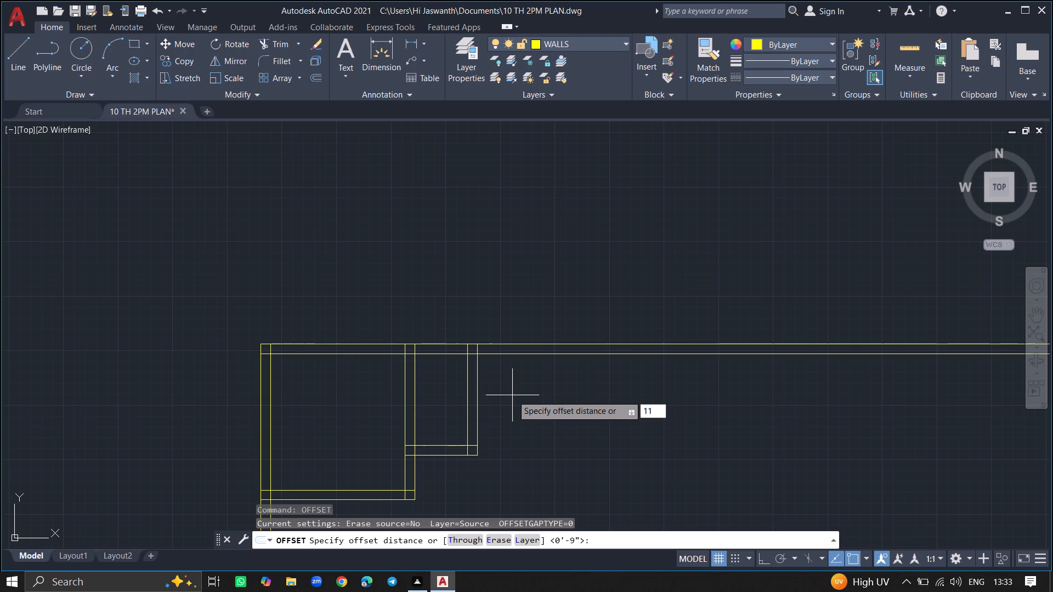
key(apostrophe)
key(5)
key(shift+quotedbl)
key(Return)
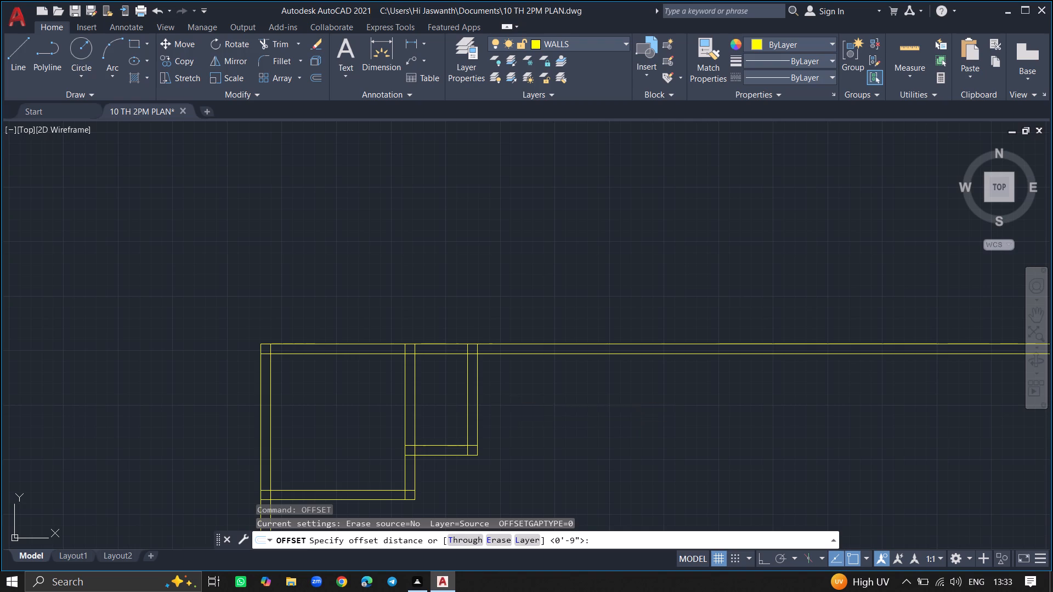
click(478, 413)
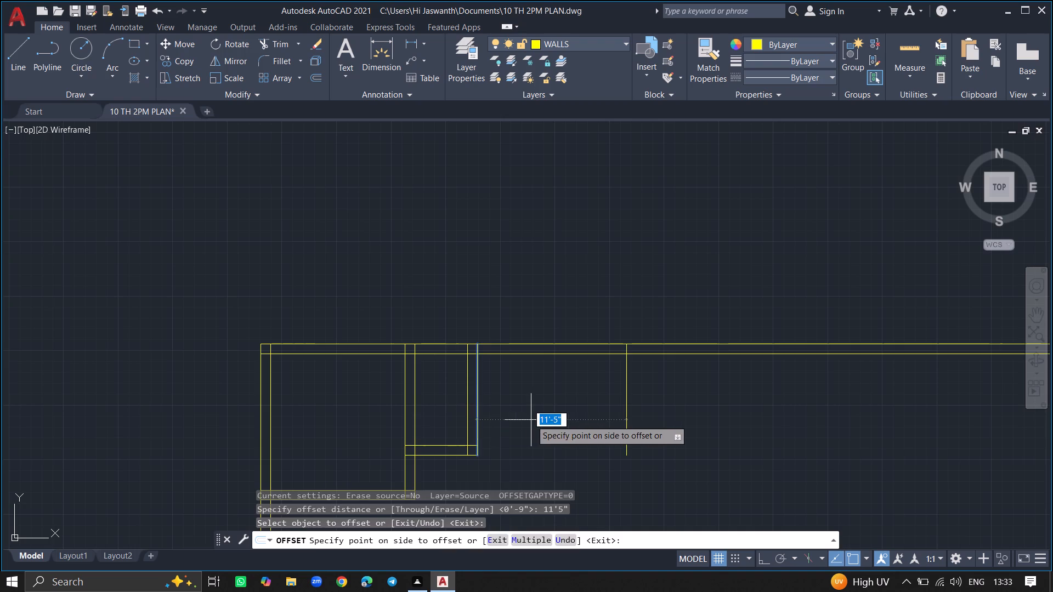
click(531, 420)
key(Return)
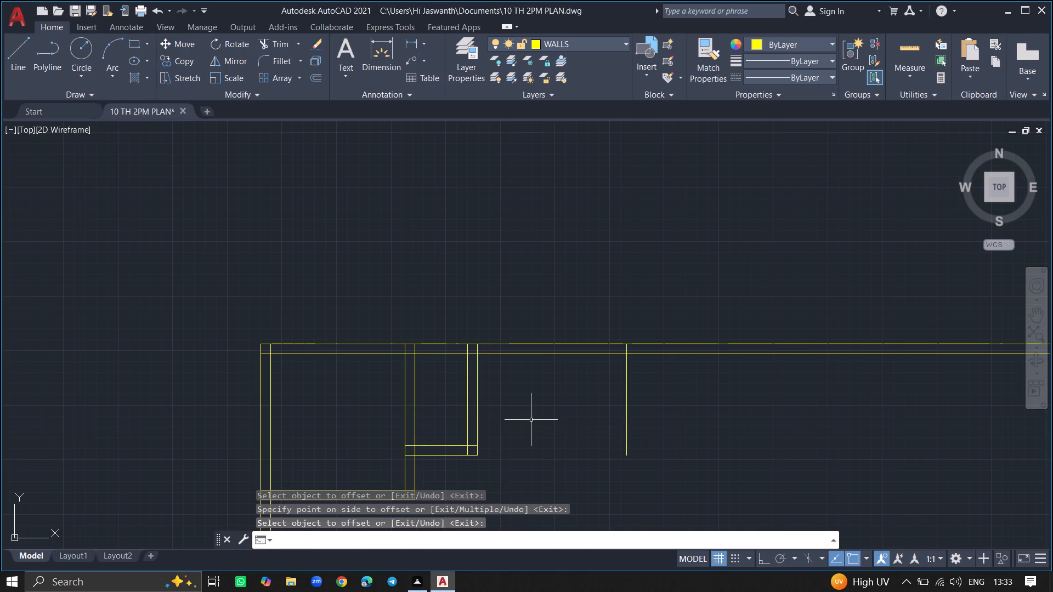
Offset the inner line of the top horizontal wall 10'5" downward to set the third room's depth.
ctrl+scroll(531, 420, up, 1)
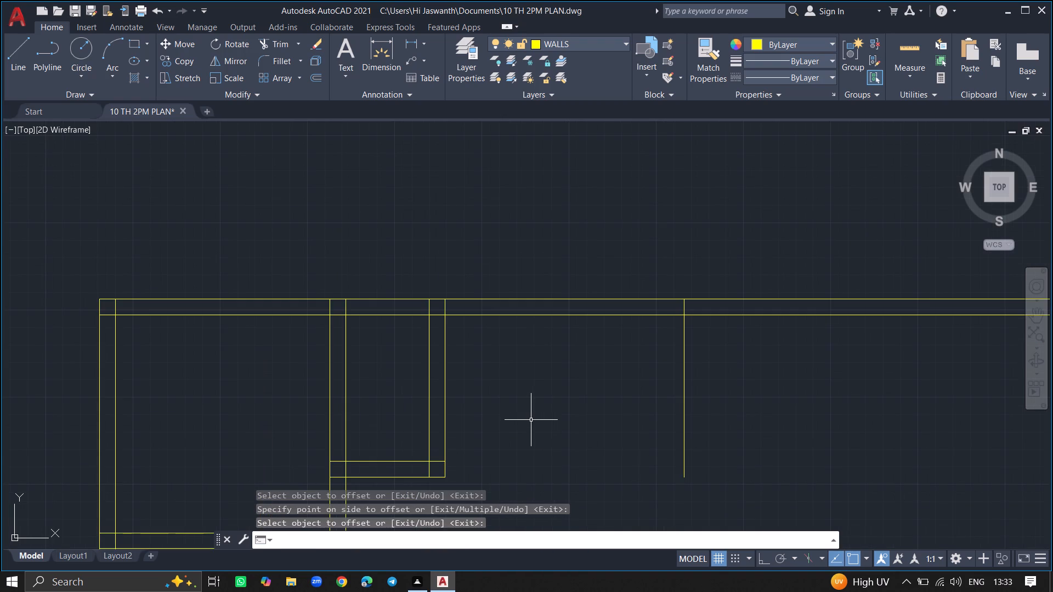
text(OFF)
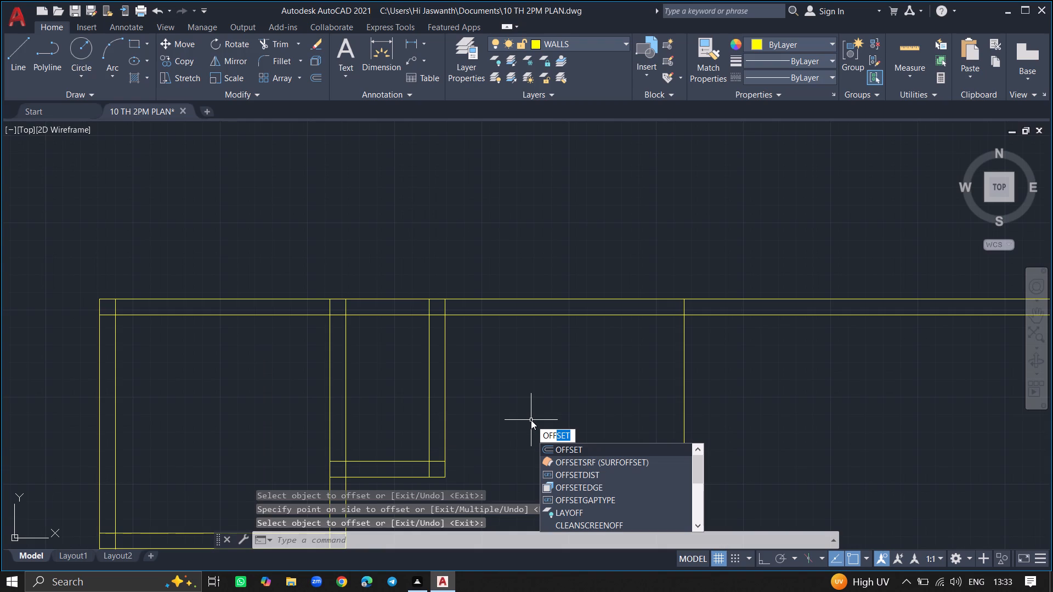
text(SET)
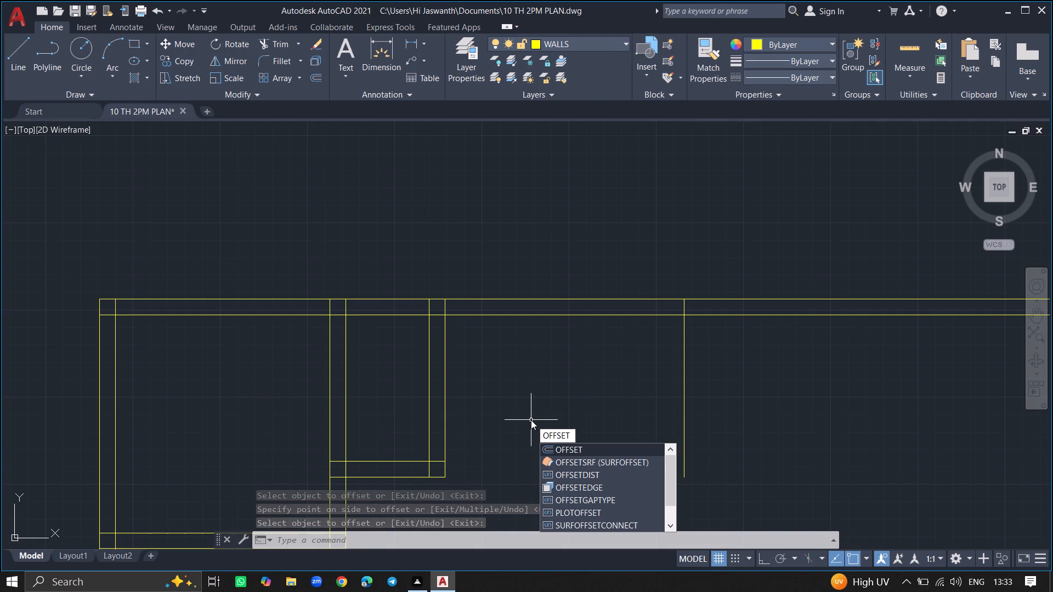
key(Return)
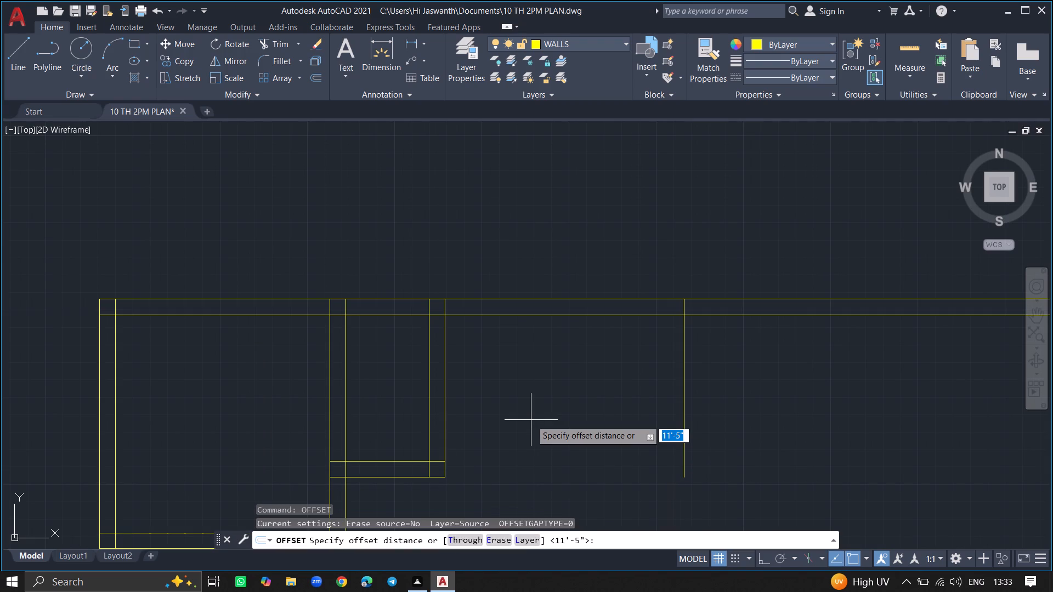
text(10'5)
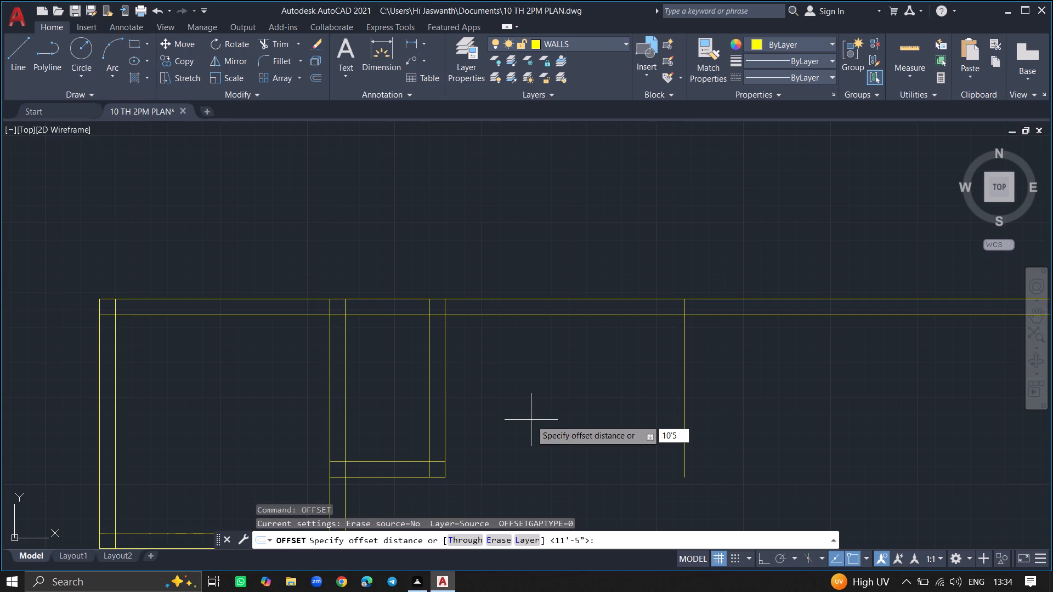
key(shift+quotedbl)
key(Return)
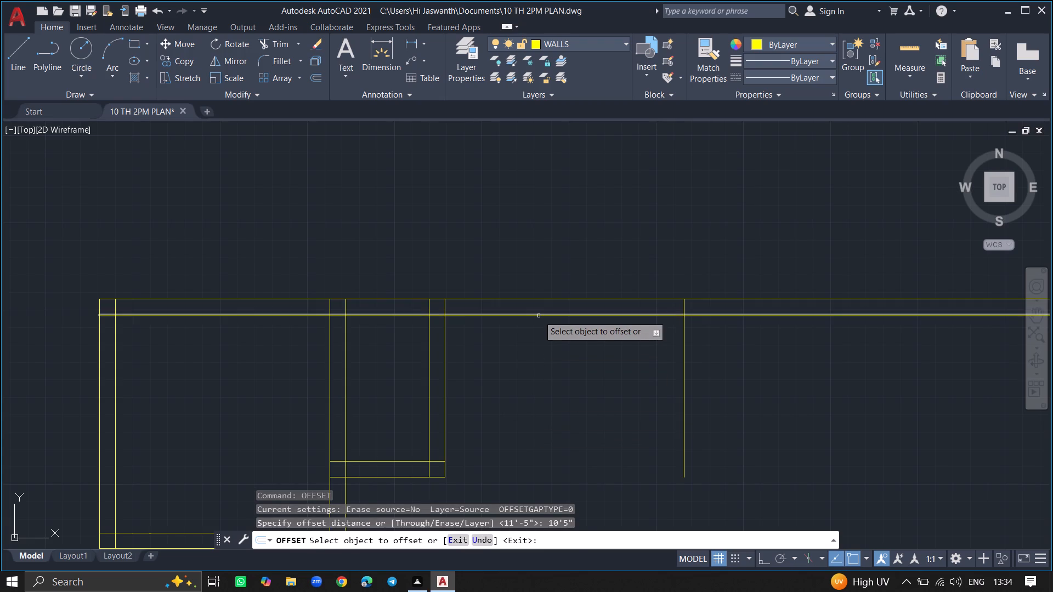
drag(539, 316, 525, 424)
click(525, 424)
ctrl+scroll(525, 424, down, 3)
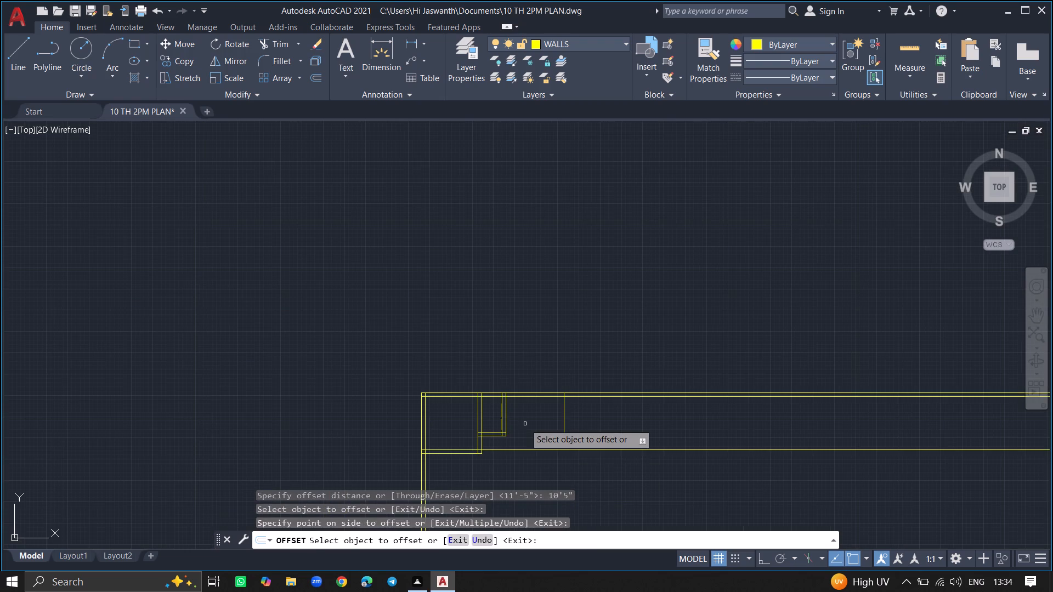
ctrl+scroll(520, 469, up, 3)
key(Return)
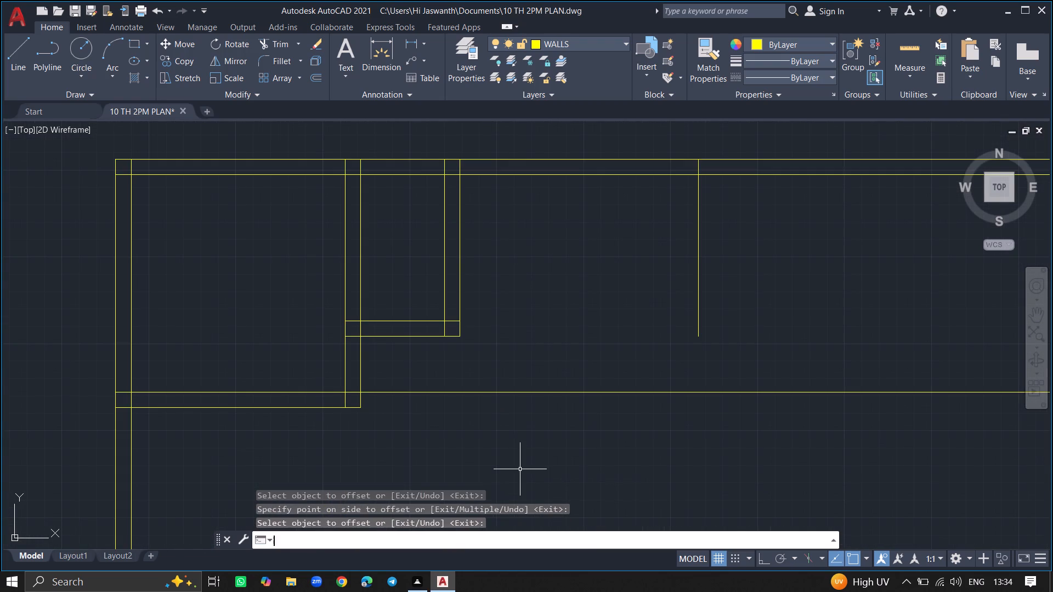
Extend the third room's new vertical line down to its new lower horizontal line.
ctrl+scroll(520, 469, up, 2)
ctrl+scroll(535, 442, down, 2)
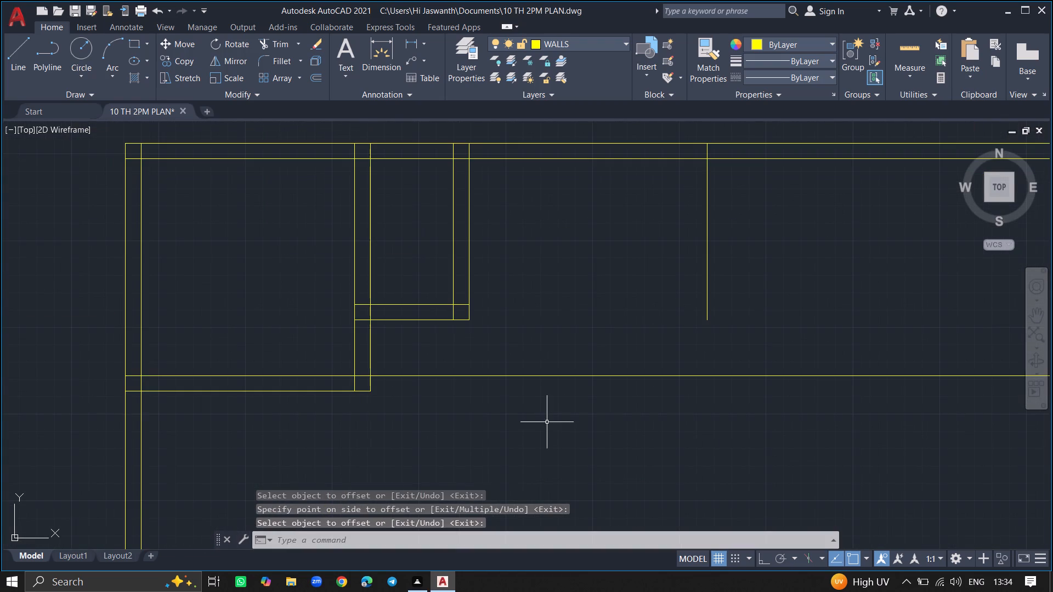
text(EX)
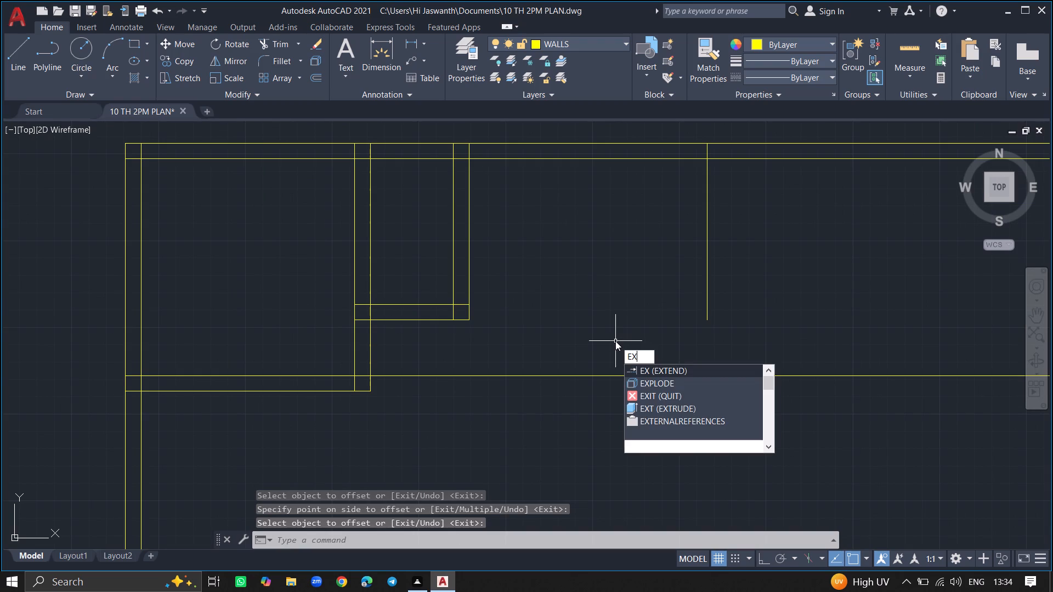
key(Return)
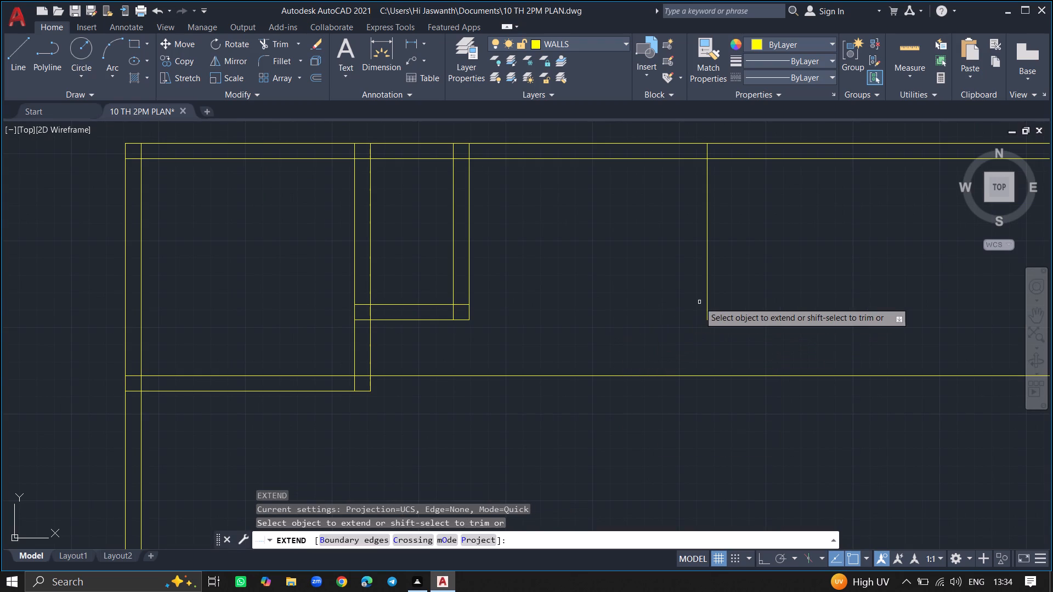
click(706, 302)
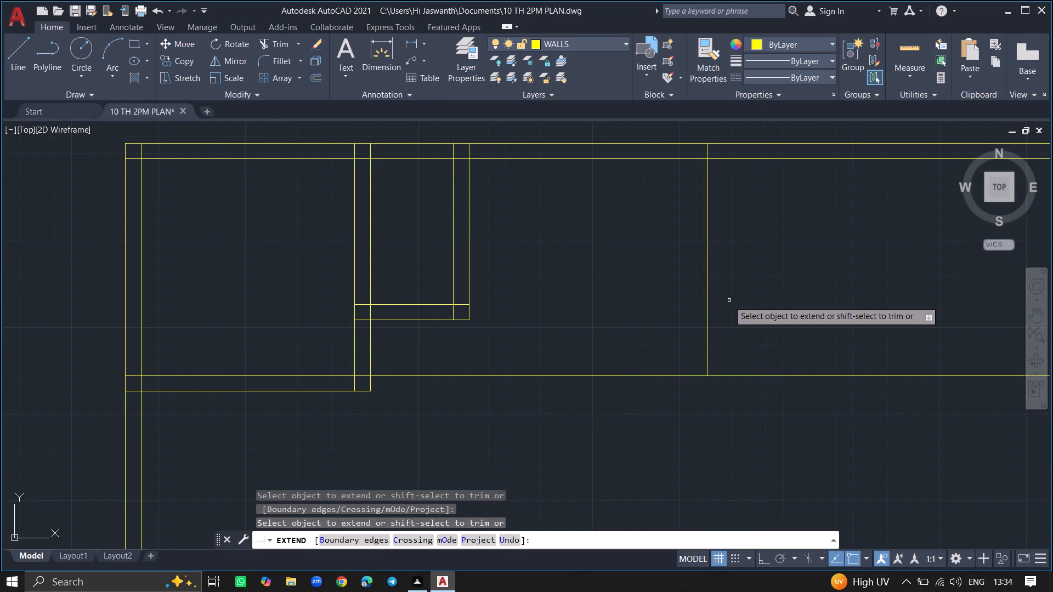
key(Return)
Extend both lines of the second room's right wall down to the third room's lower horizontal line.
ctrl+scroll(729, 300, down, 2)
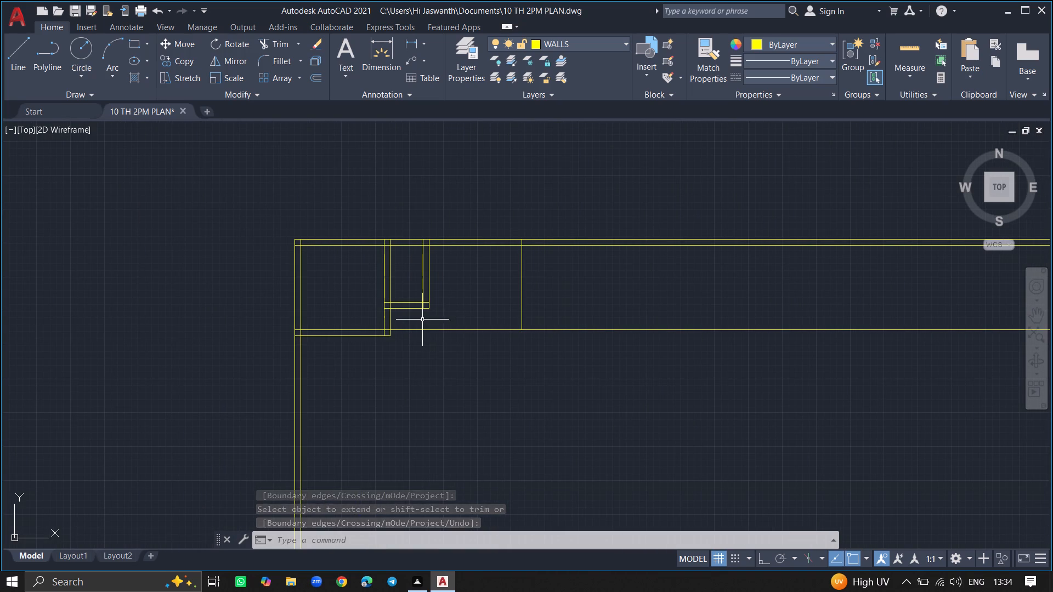
ctrl+scroll(422, 320, up, 5)
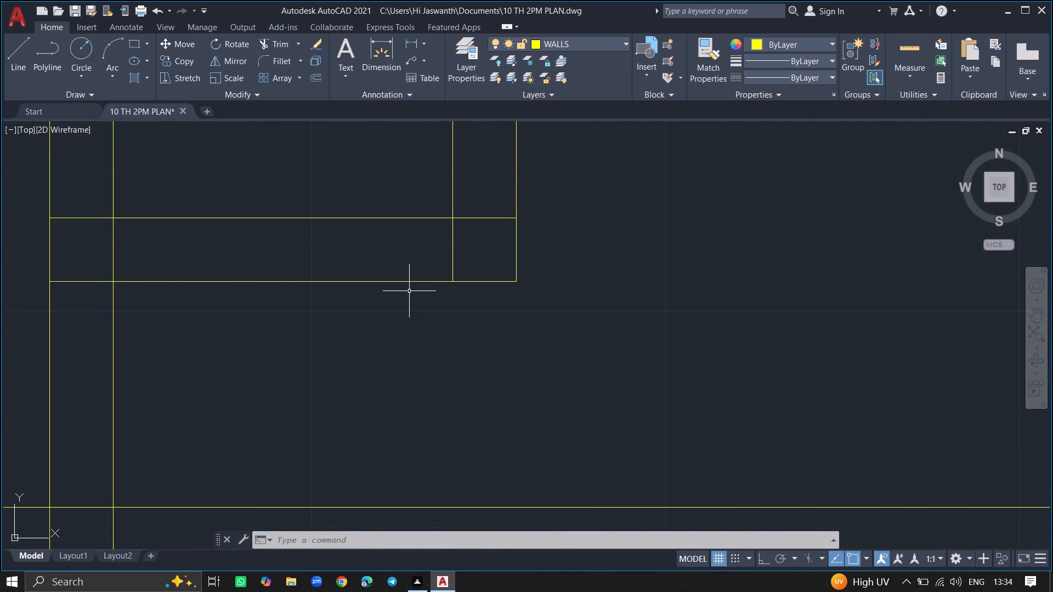
text(EX)
key(Return)
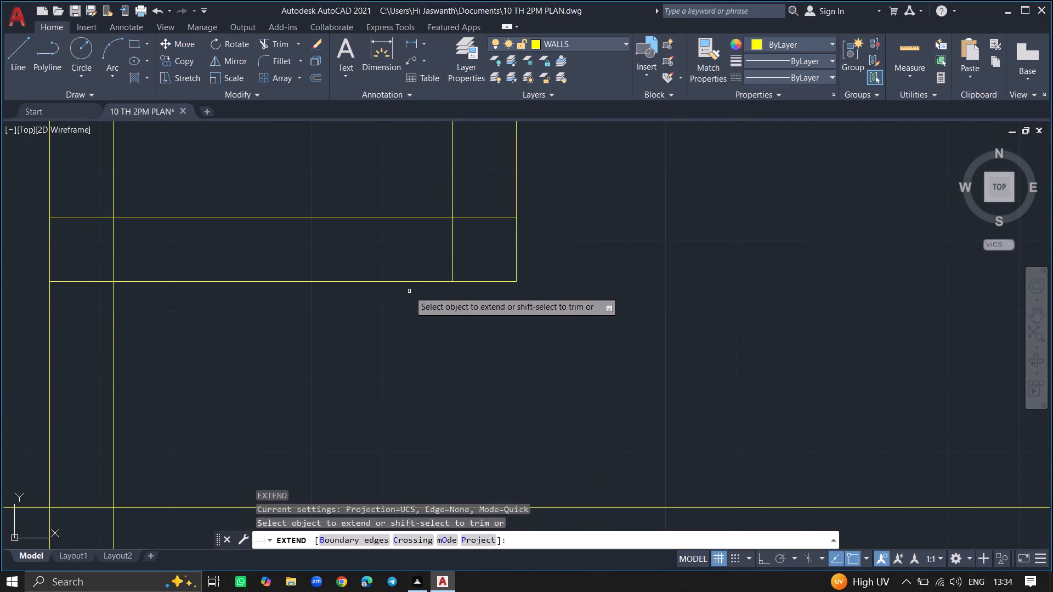
click(452, 263)
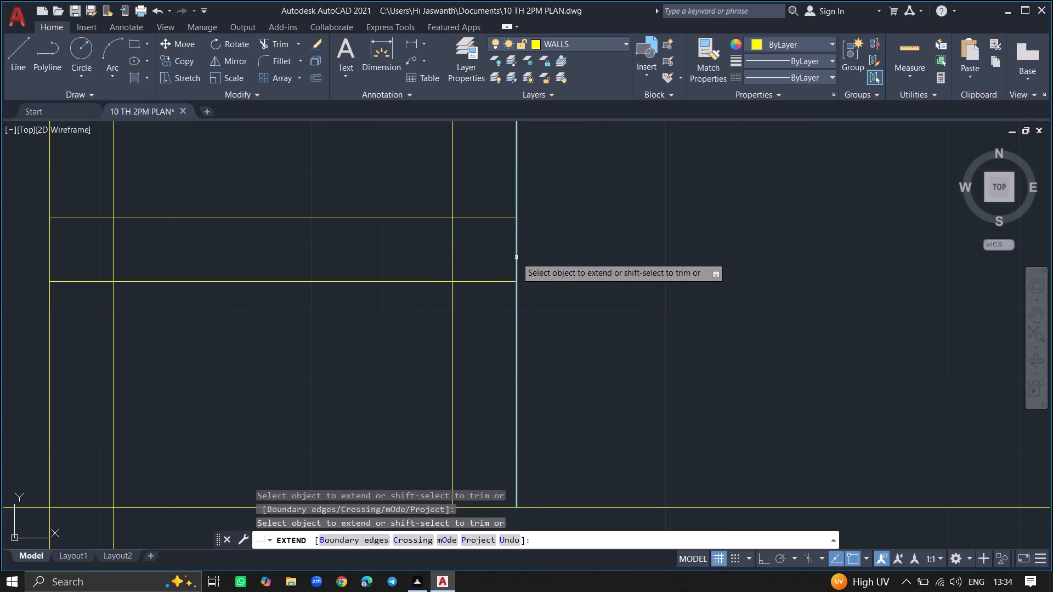
click(516, 257)
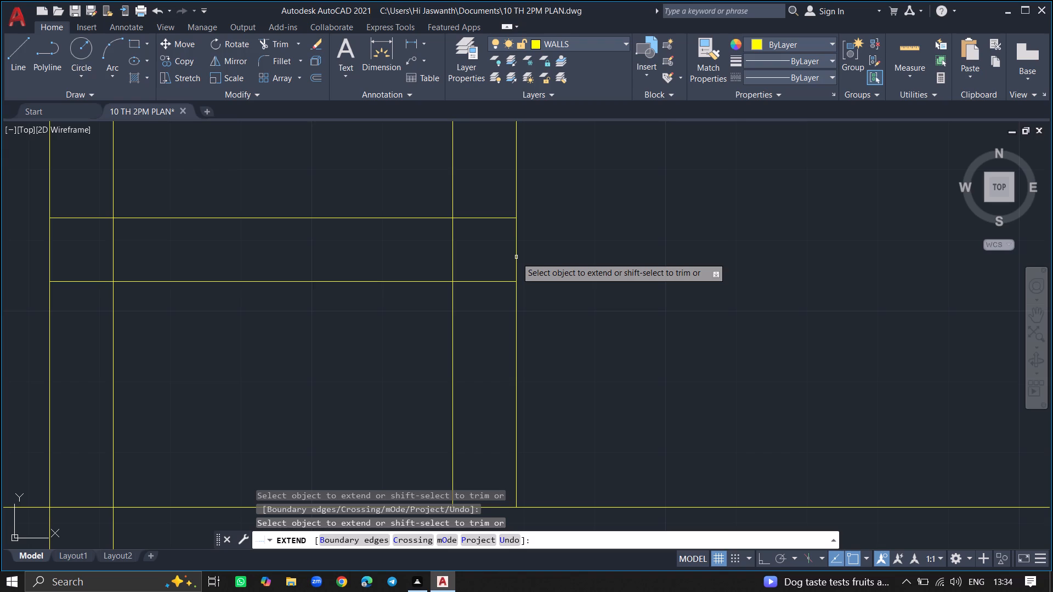
ctrl+scroll(552, 261, down, 4)
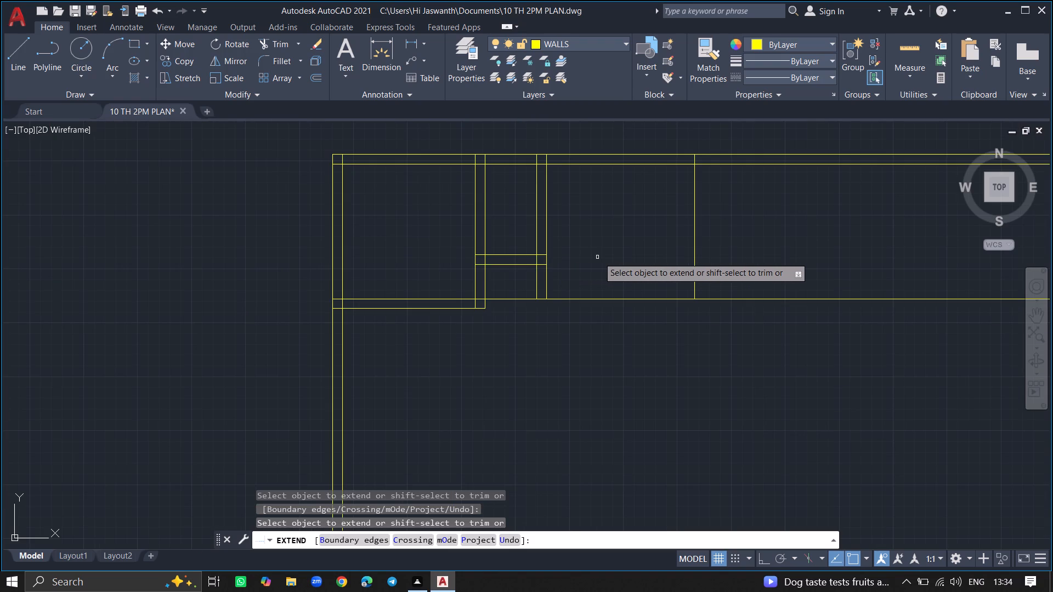
key(Return)
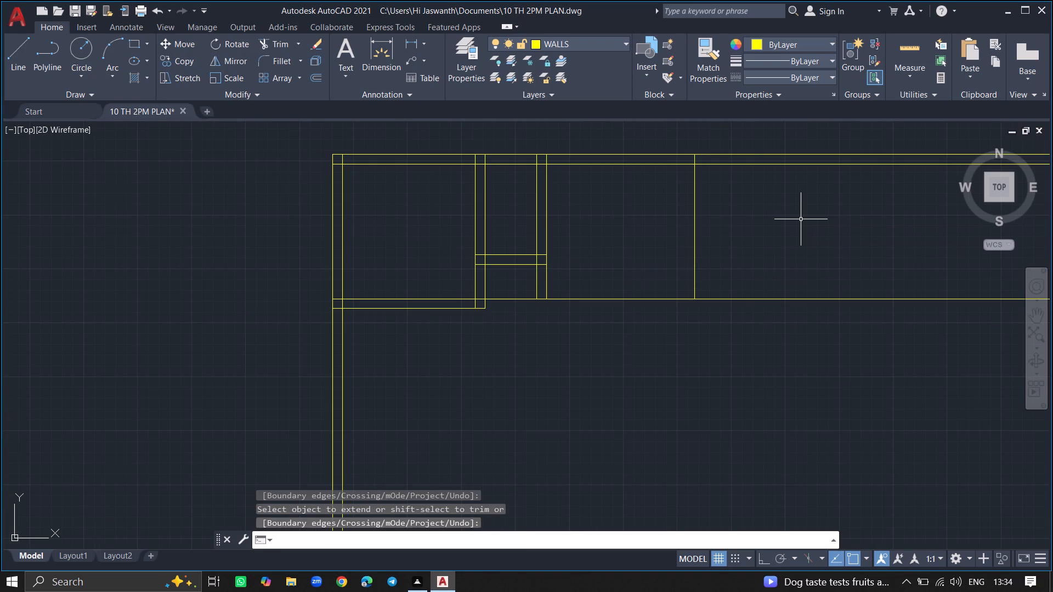
Offset the third room's new vertical line 9" to its right to form its double-line right wall.
text(OFFSET)
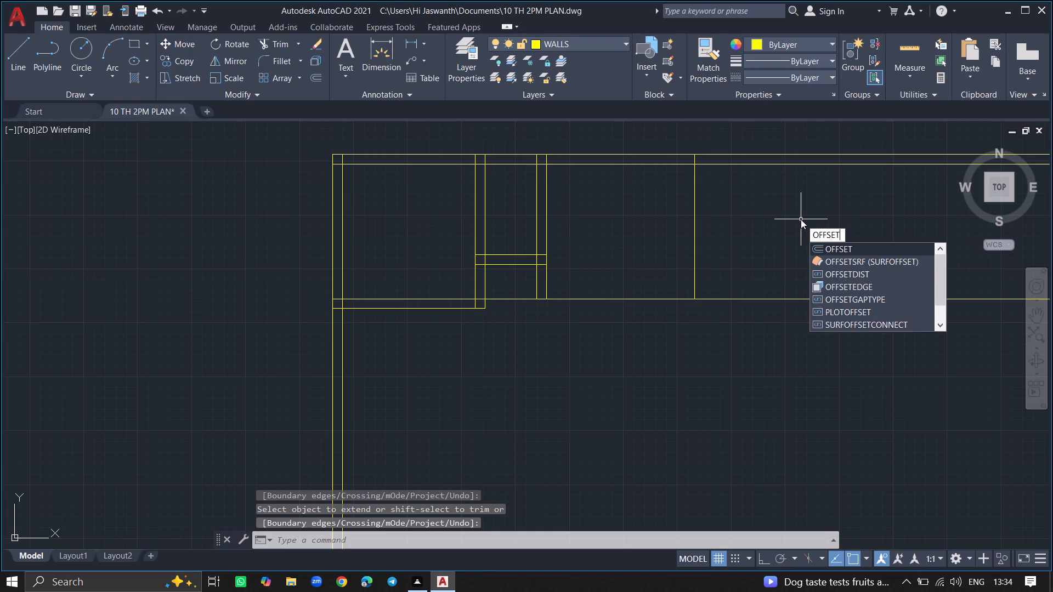
key(Return)
text(9")
key(Return)
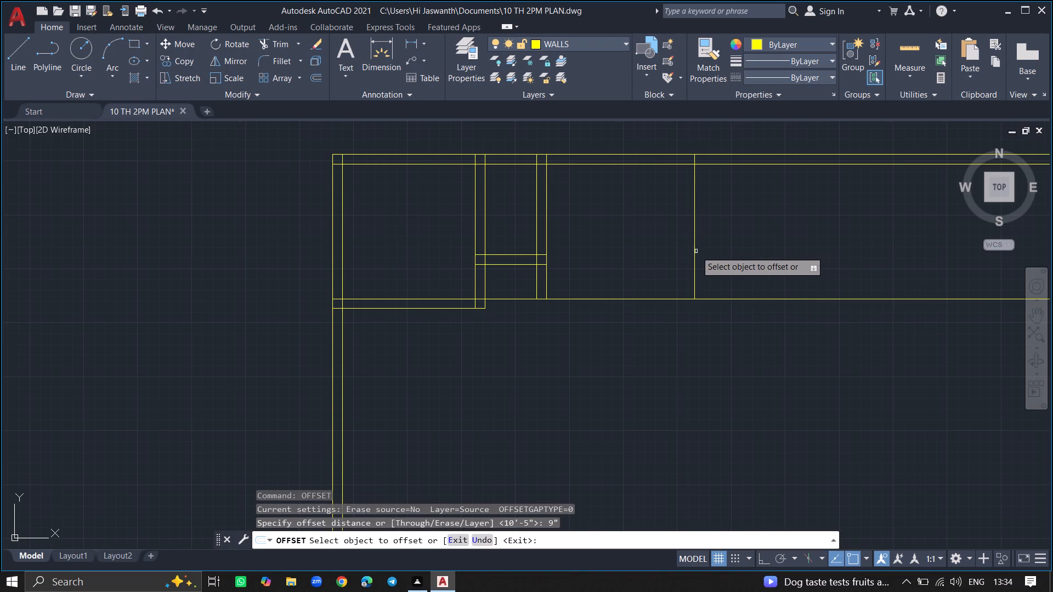
drag(695, 251, 738, 243)
click(738, 243)
key(Return)
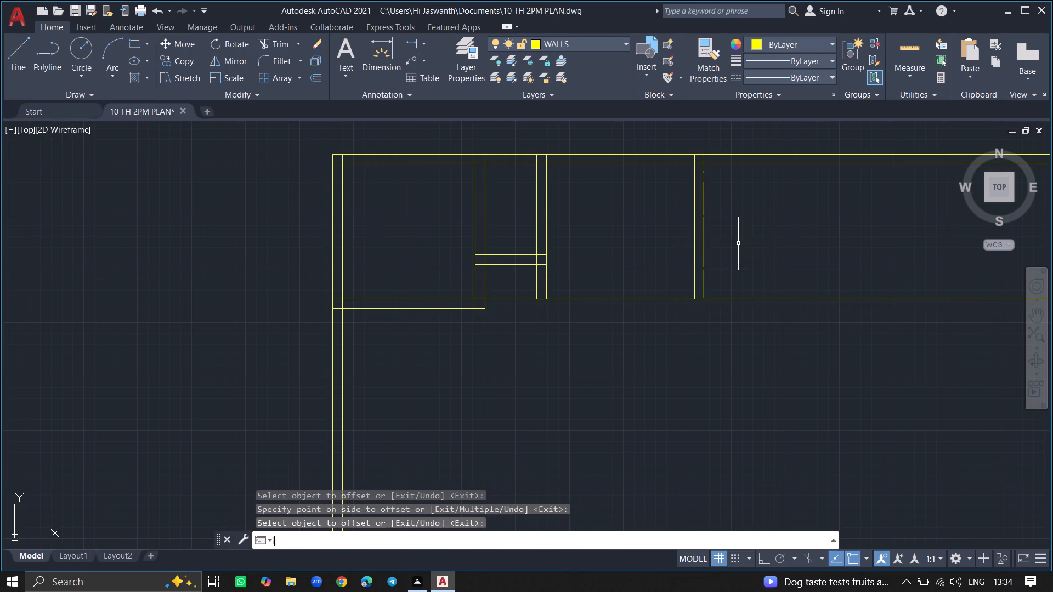
Offset the third room's lower horizontal line 9" downward to form its double-line lower wall.
ctrl+scroll(636, 298, up, 1)
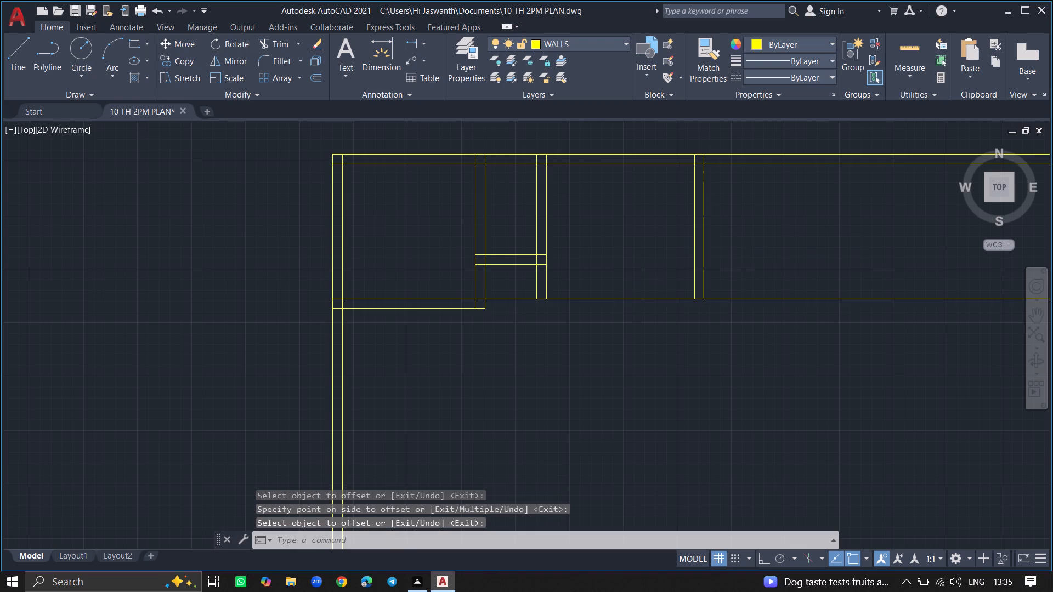
text(OFFSET)
key(Return)
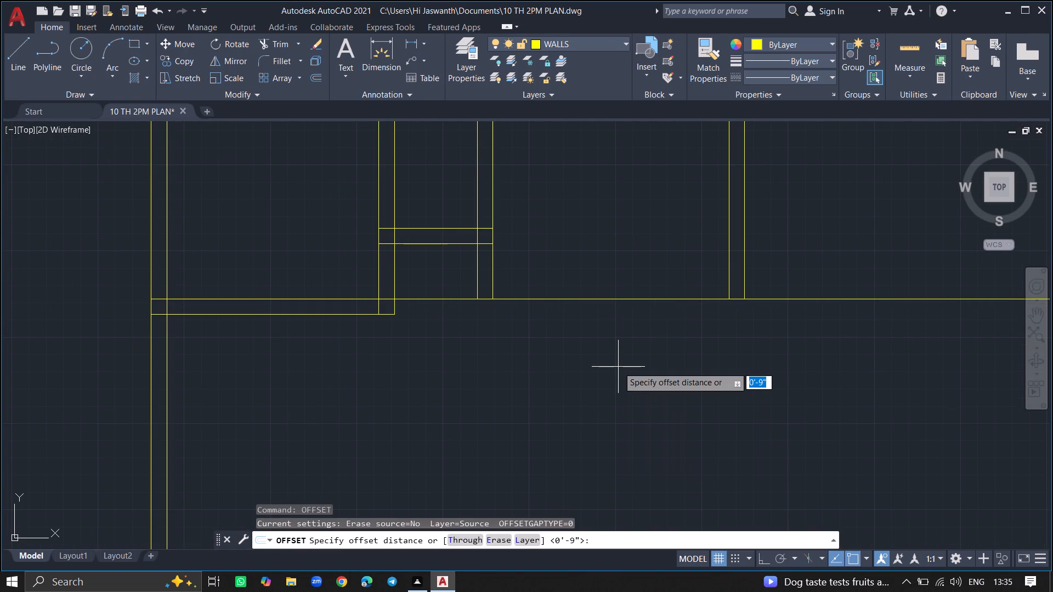
key(Return)
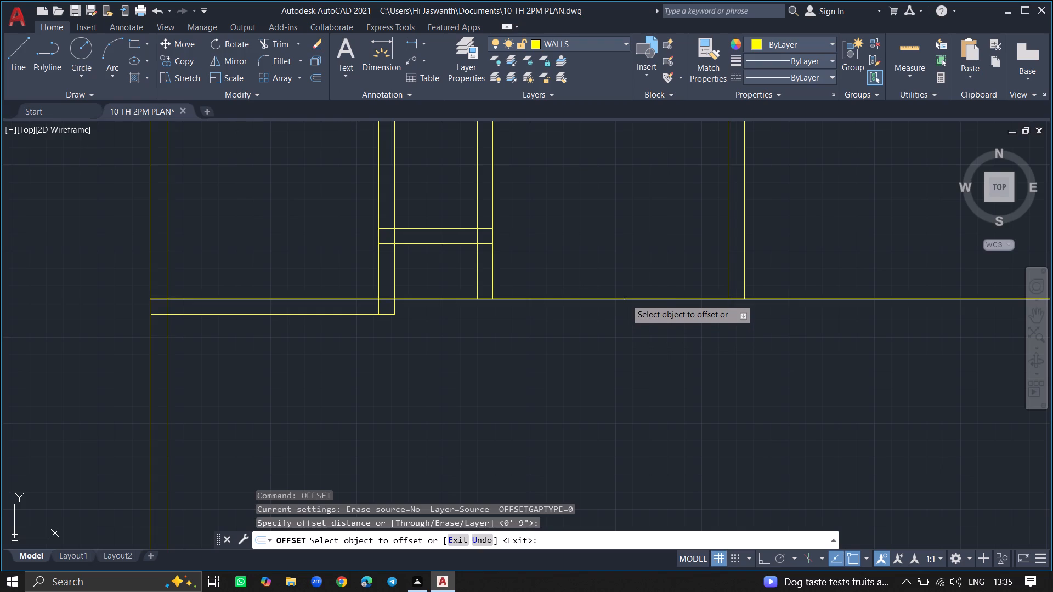
drag(626, 299, 625, 333)
click(625, 333)
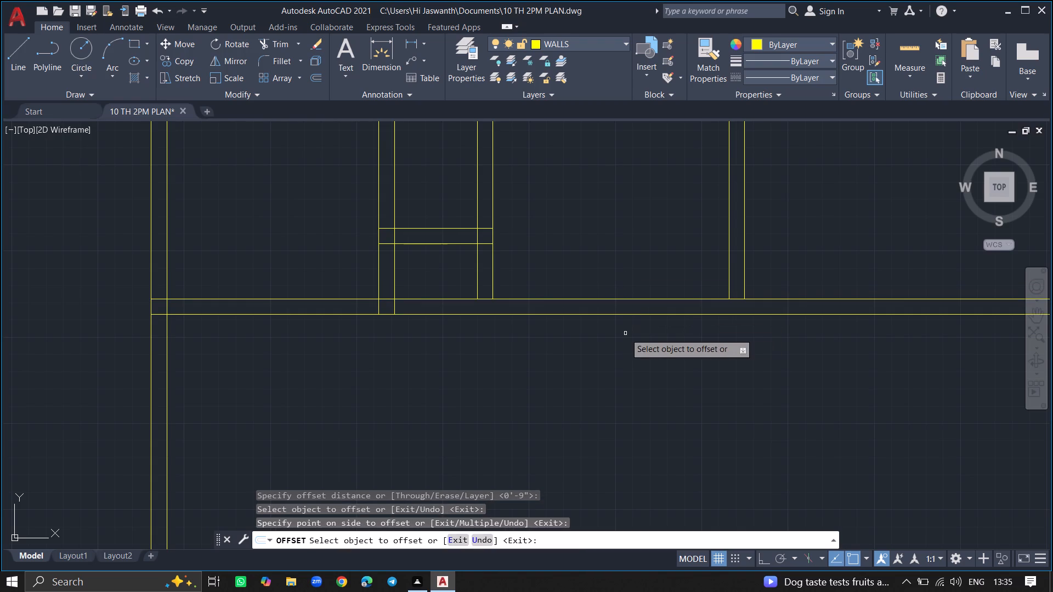
key(Return)
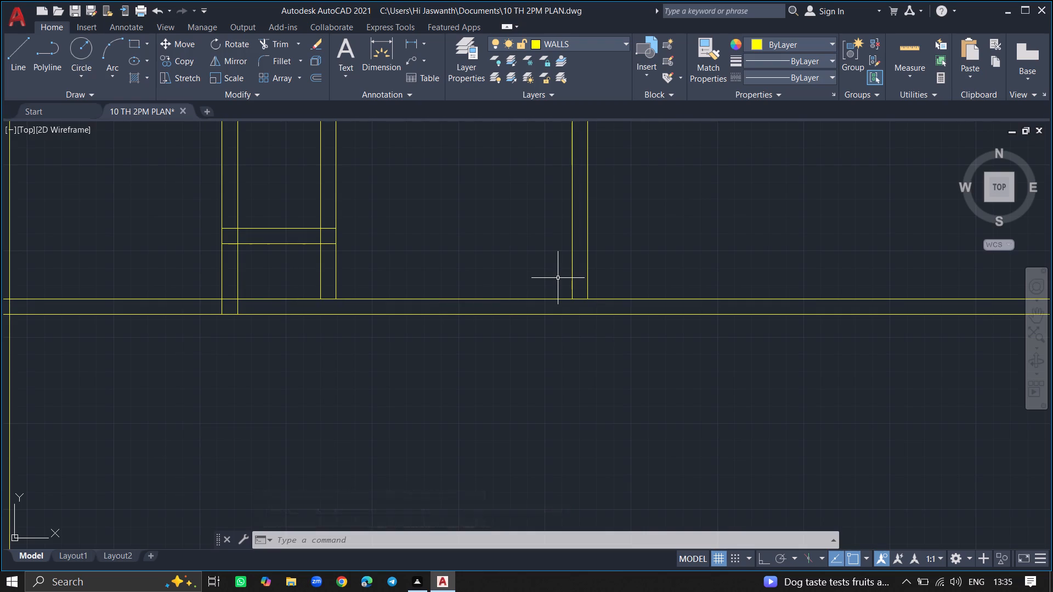
Extend both lines of the third room's right wall down to the outer line of the lower wall.
text(EX)
key(Return)
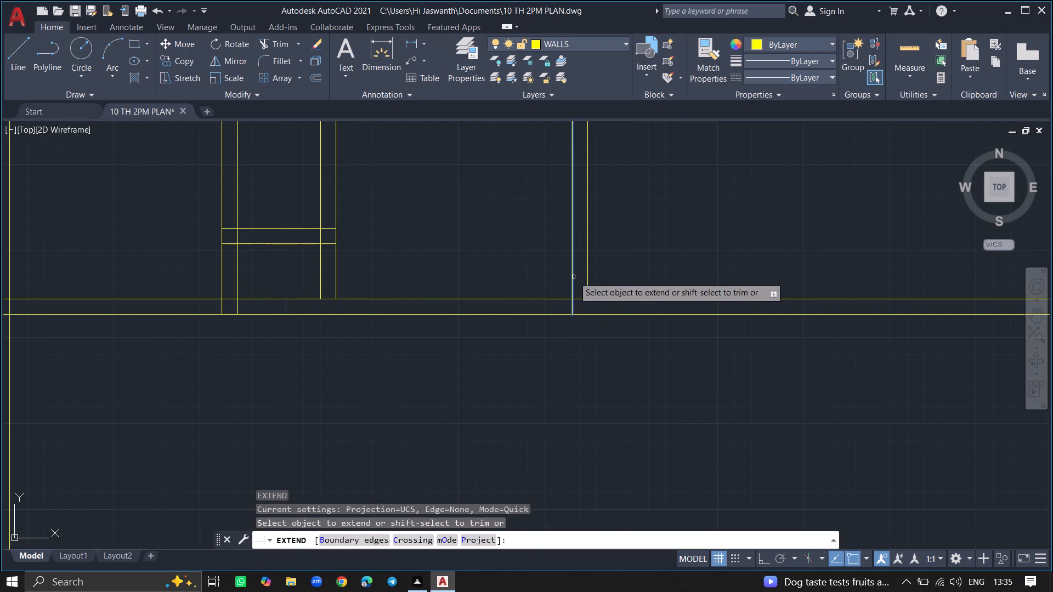
click(574, 277)
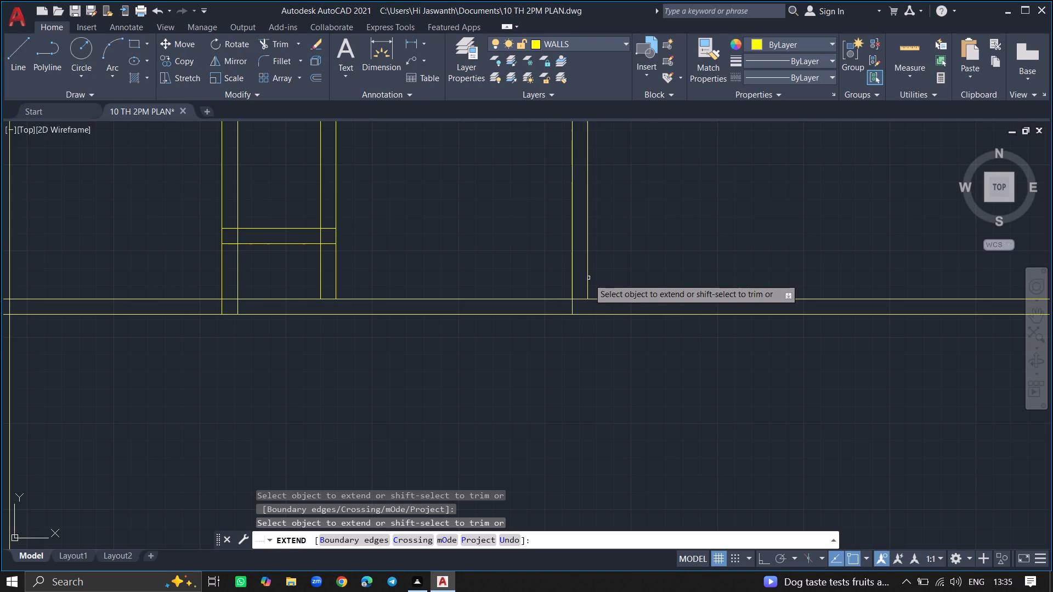
click(585, 280)
click(592, 280)
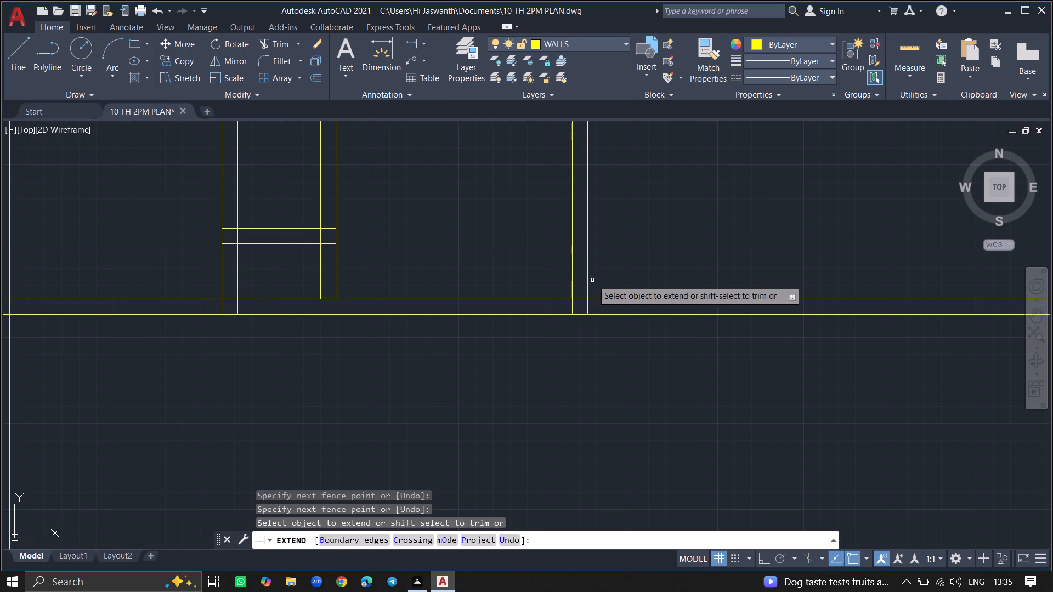
Extend both lines of the second room's right wall down to the outer line of the lower wall.
ctrl+scroll(586, 375, down, 2)
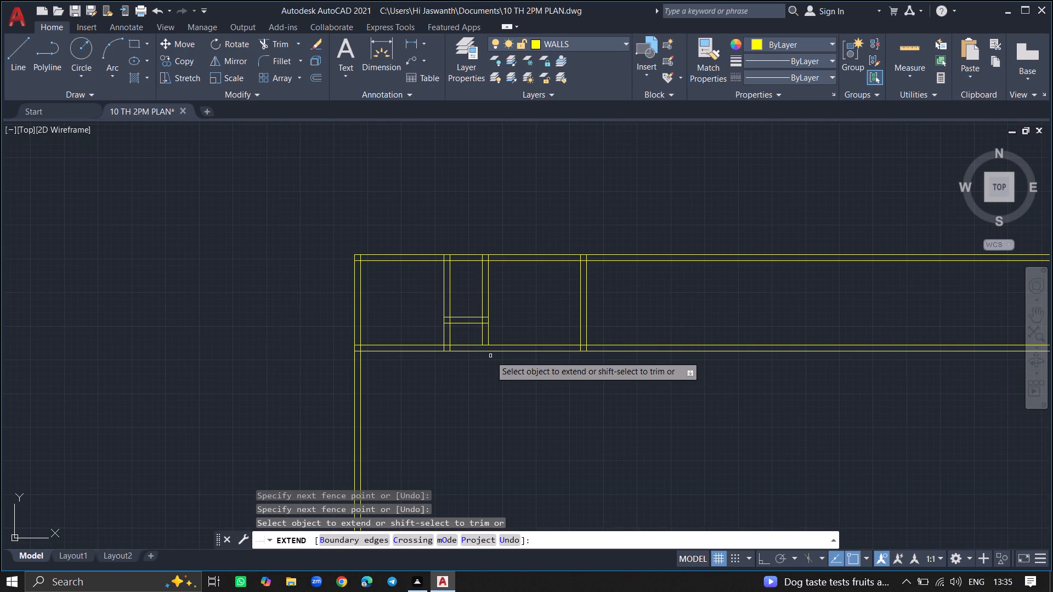
ctrl+scroll(490, 356, up, 3)
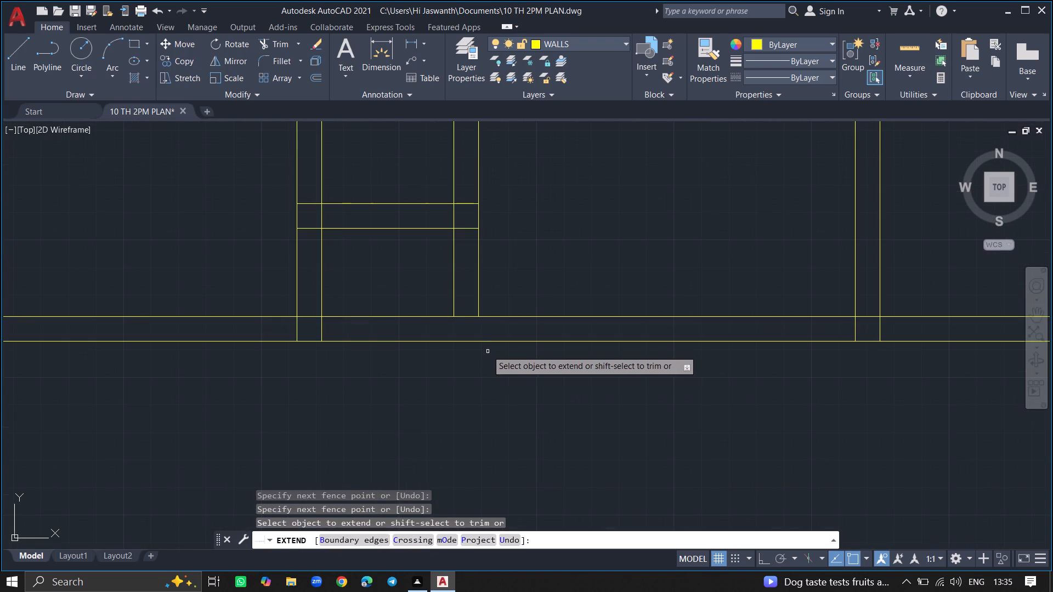
click(478, 309)
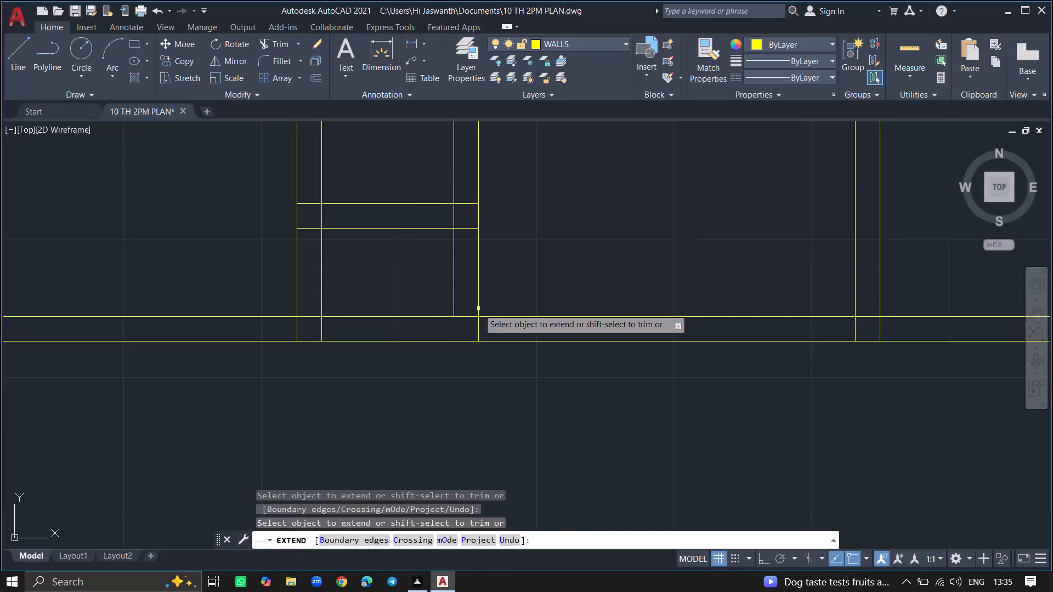
click(454, 308)
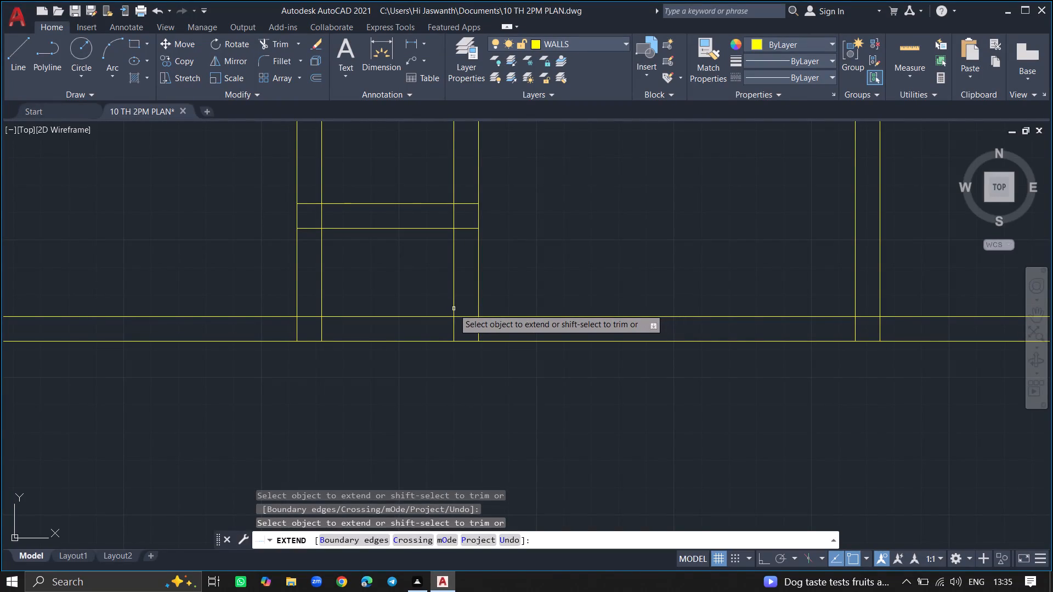
key(Return)
Trim the lower and upper double wall lines that run past the third room's right wall.
ctrl+scroll(405, 385, down, 3)
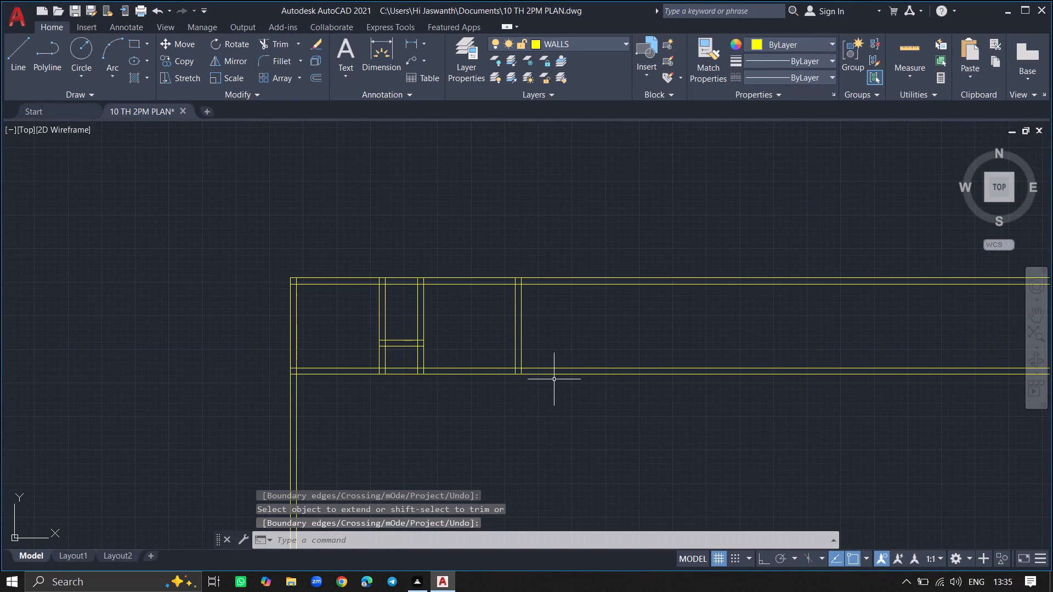
text(TR)
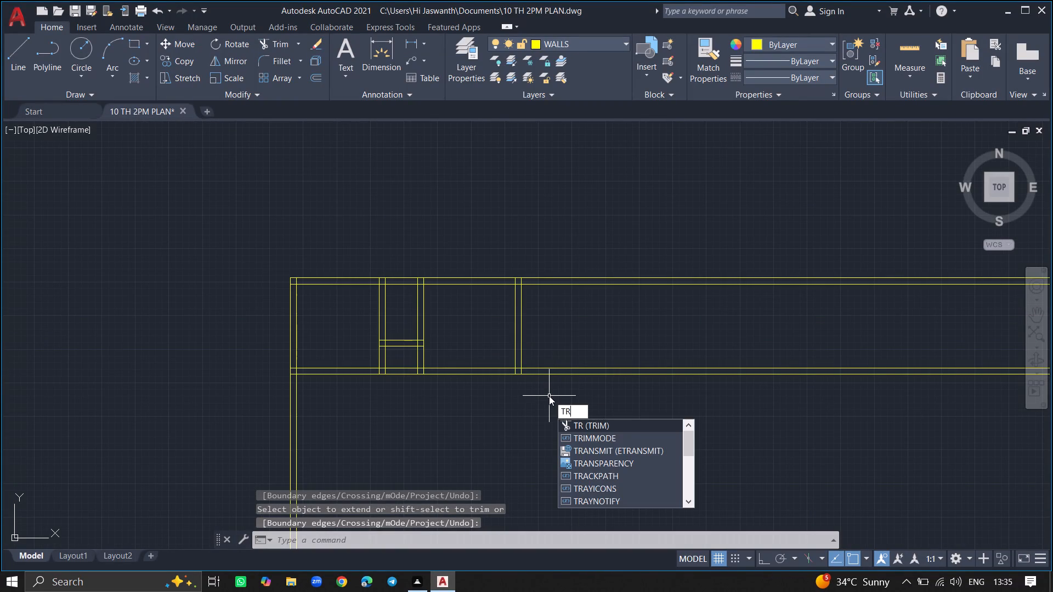
text(IM)
key(Return)
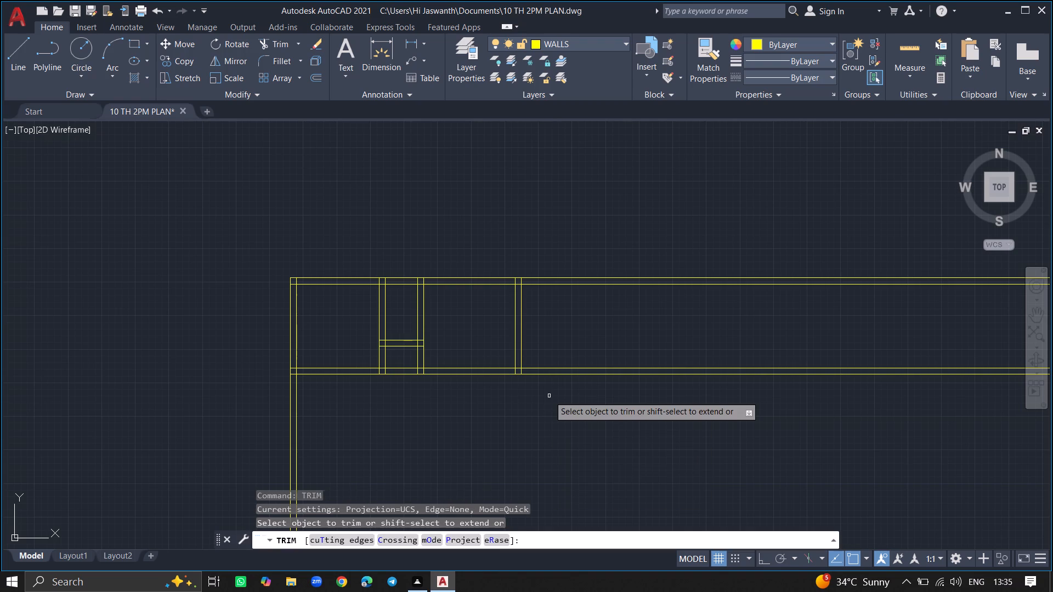
click(554, 375)
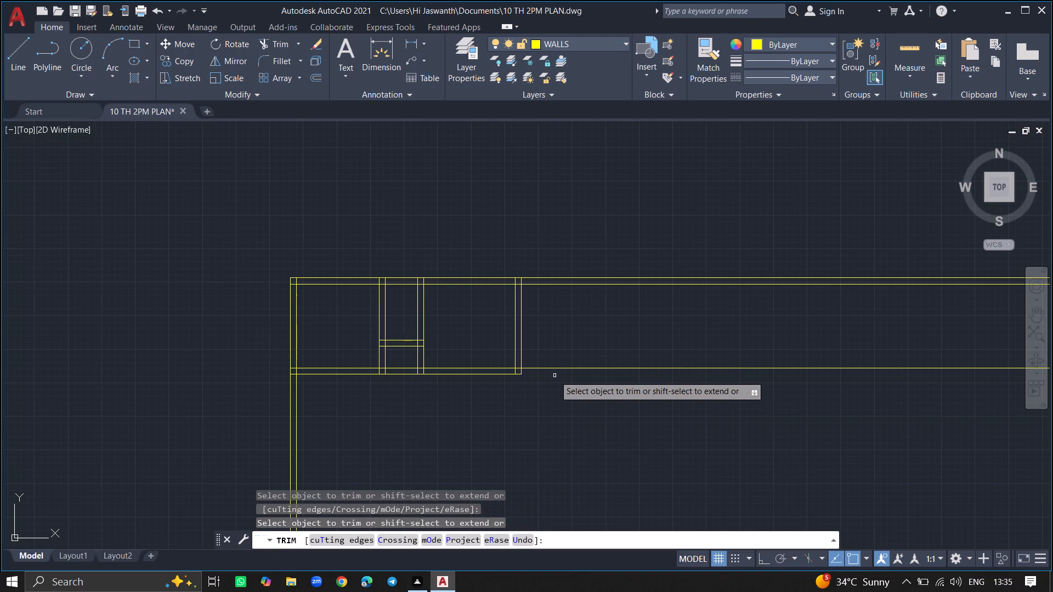
click(554, 369)
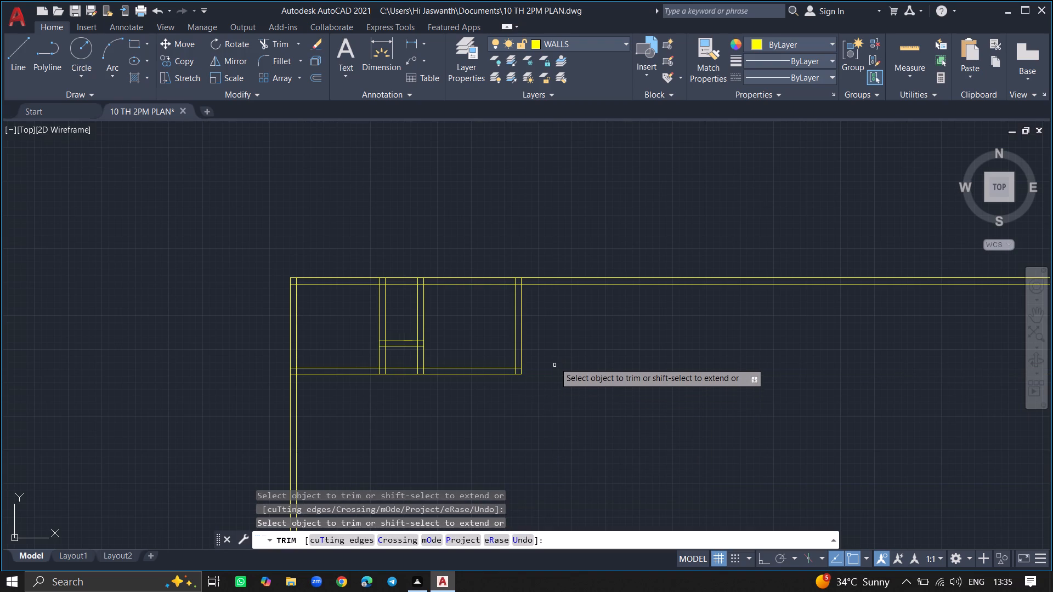
click(550, 286)
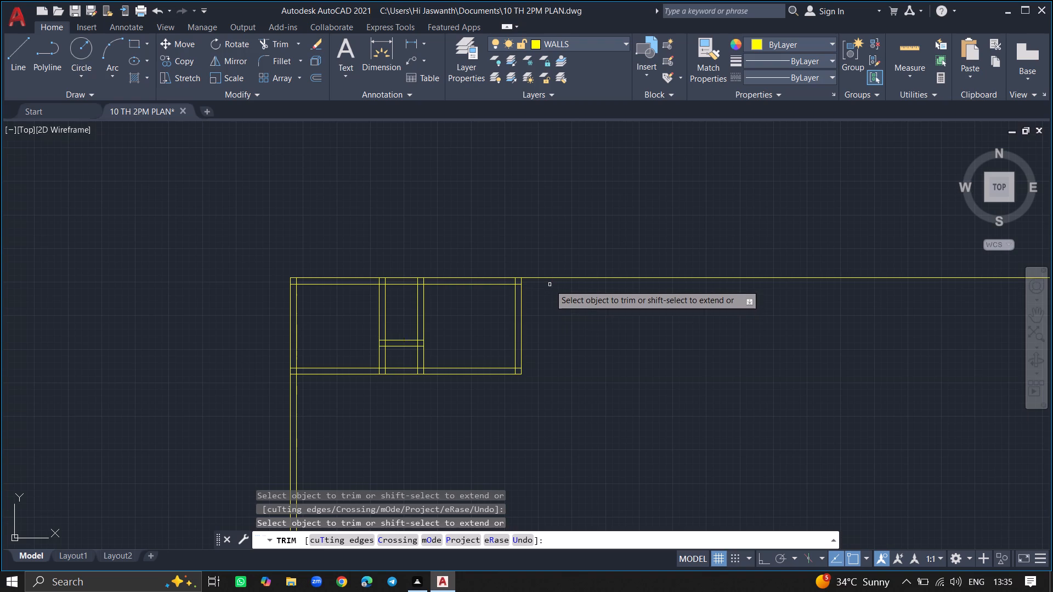
click(550, 278)
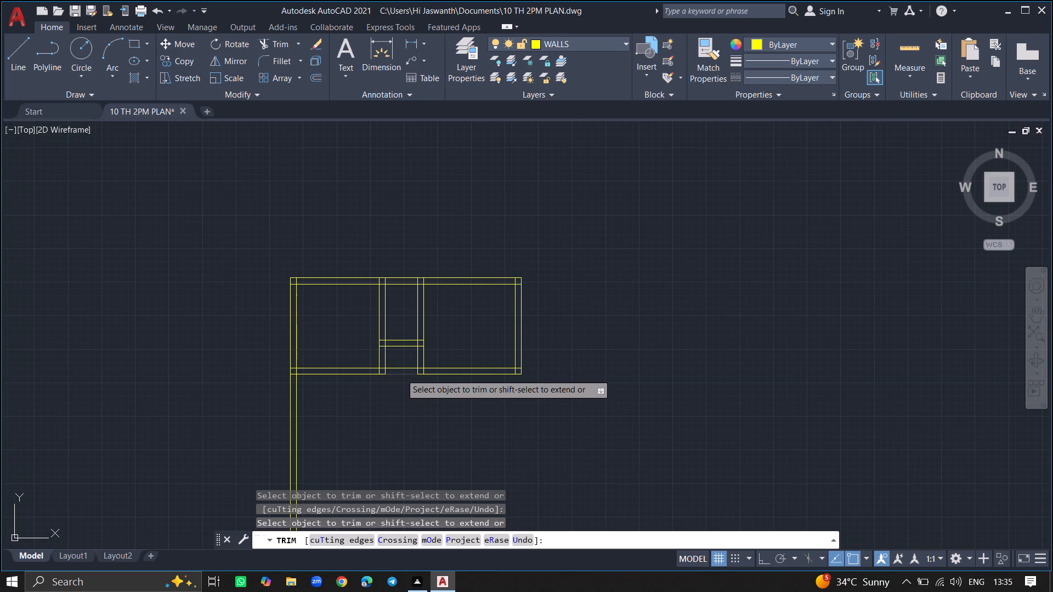
Trim away both lower wall lines between the first and third rooms, below the second room.
click(401, 374)
click(400, 367)
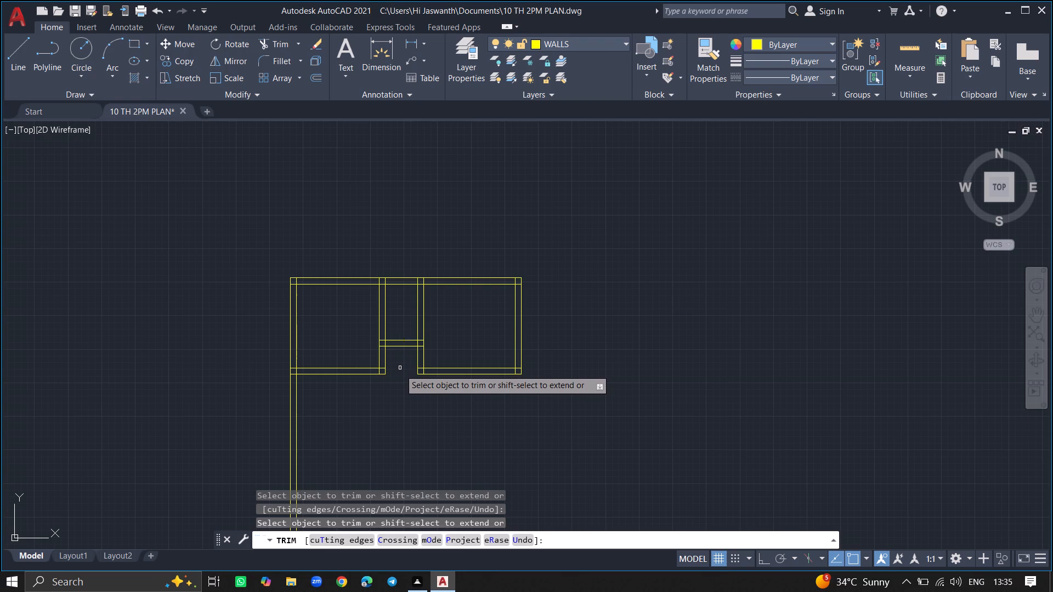
key(Escape)
Save the drawing.
key(ctrl+s)
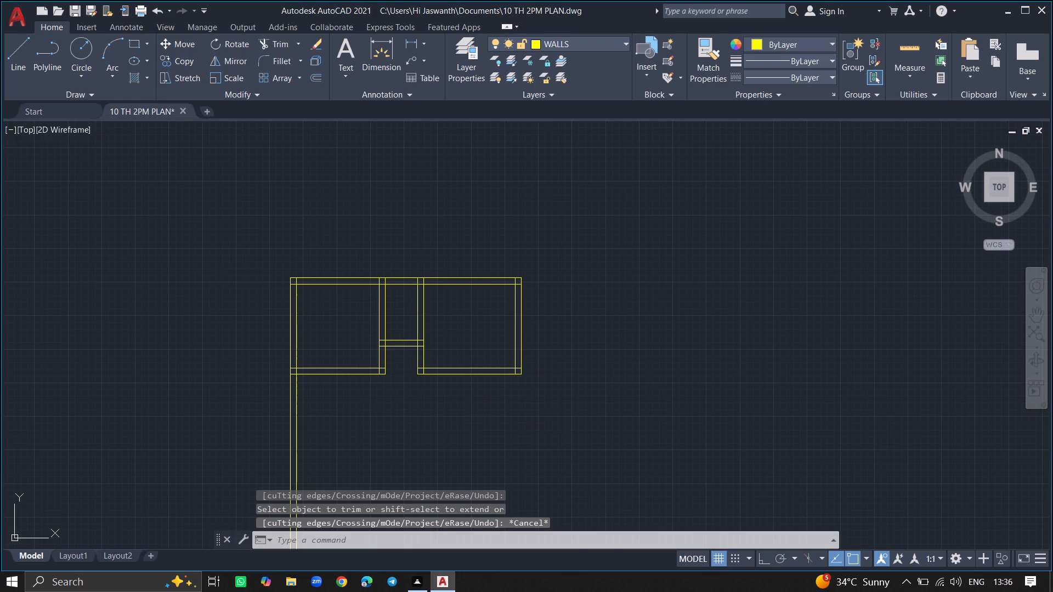
key(ctrl+s)
key(ctrl+s)
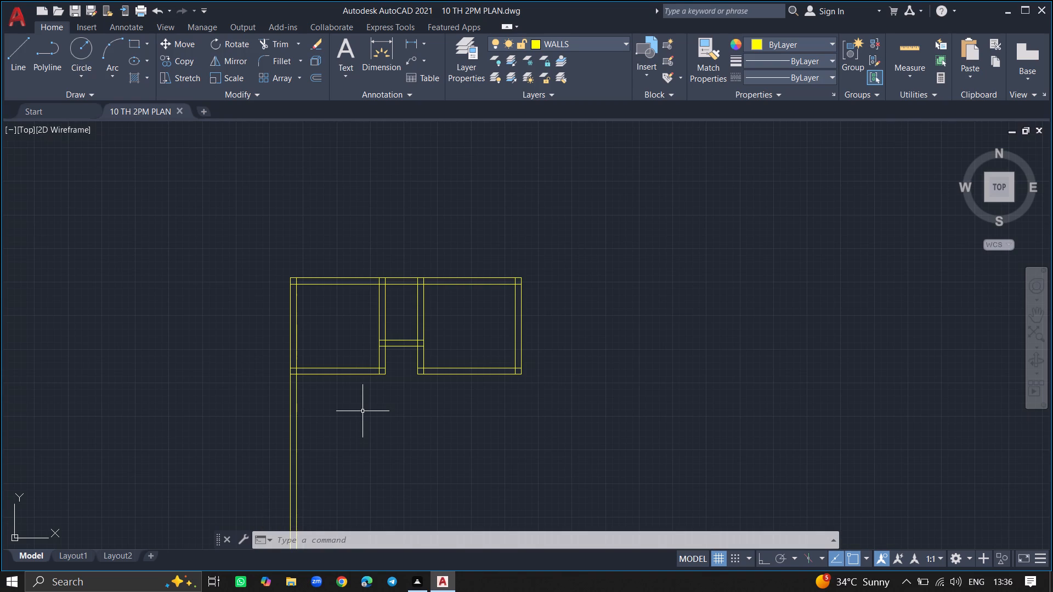
Offset the inner line of the plan's left outer wall 10'3" to the right, below the first room.
ctrl+scroll(363, 411, up, 2)
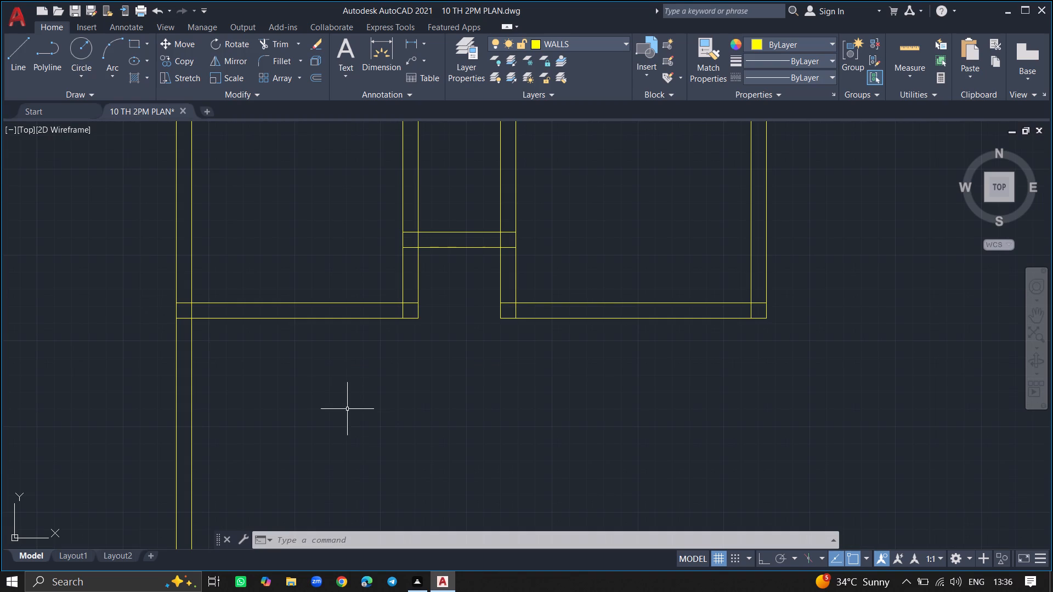
text(OFF)
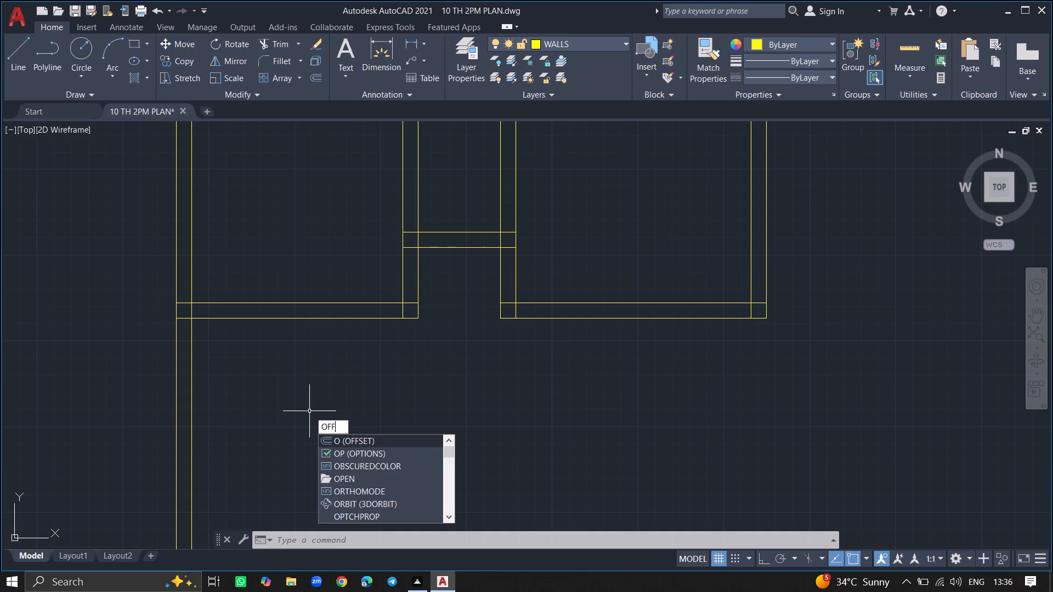
click(332, 439)
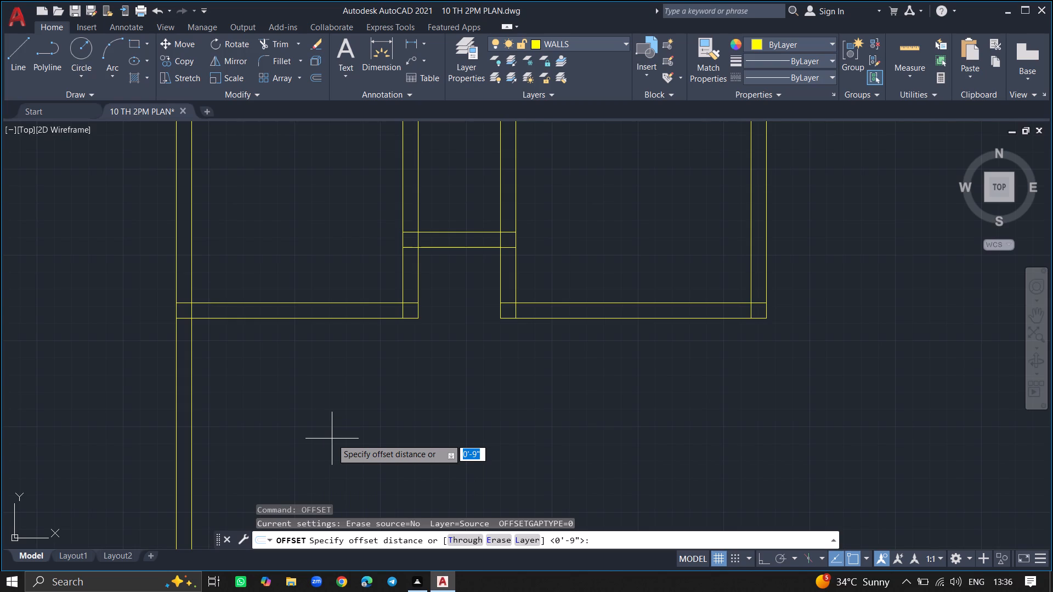
ctrl+scroll(332, 439, up, 3)
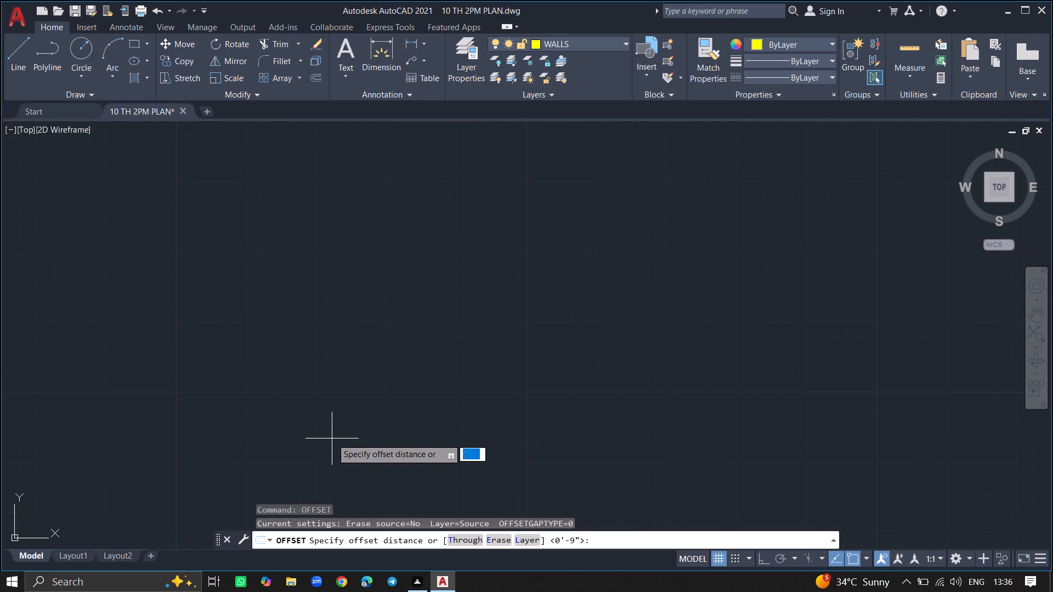
ctrl+scroll(332, 439, down, 2)
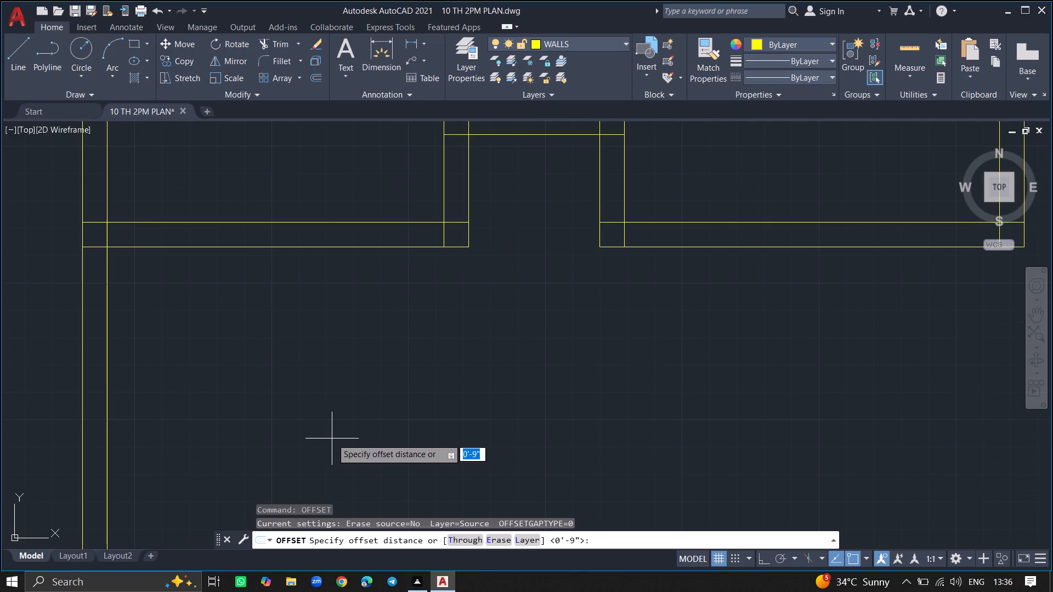
text(10')
key(3)
key(shift+quotedbl)
key(Return)
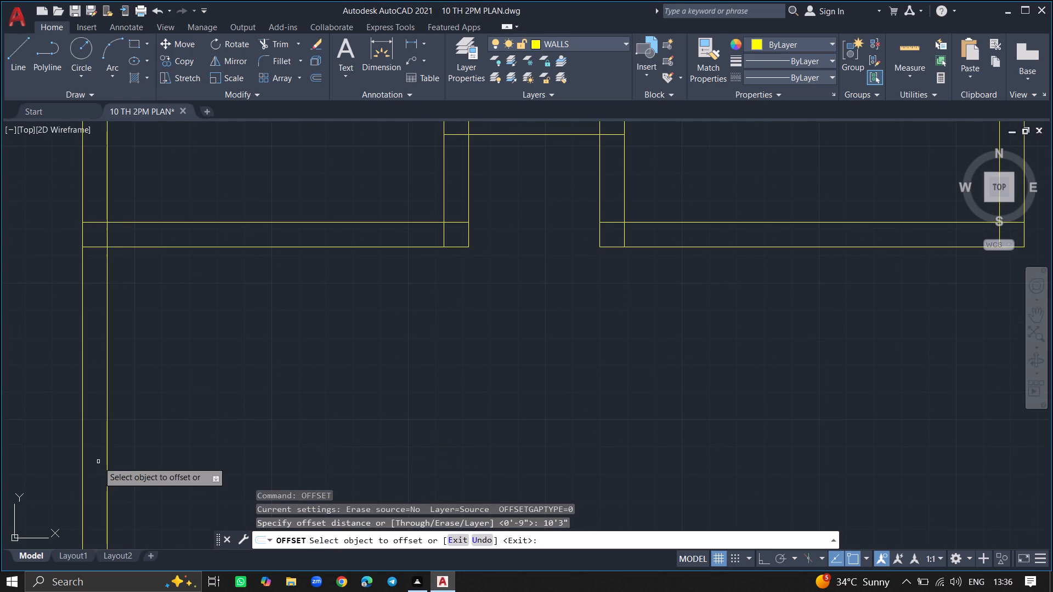
drag(106, 465, 179, 466)
click(179, 466)
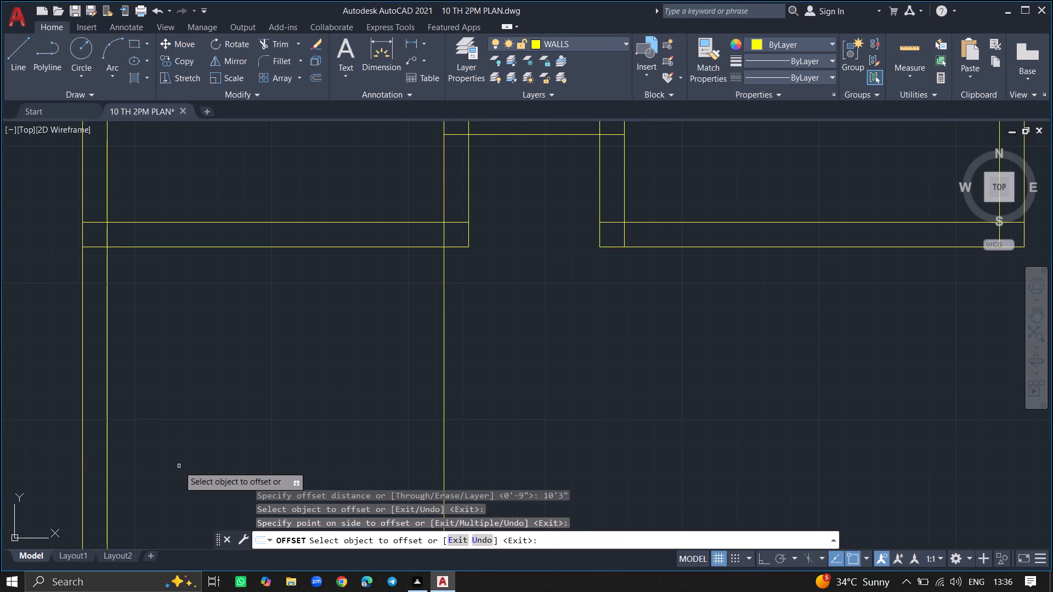
key(Return)
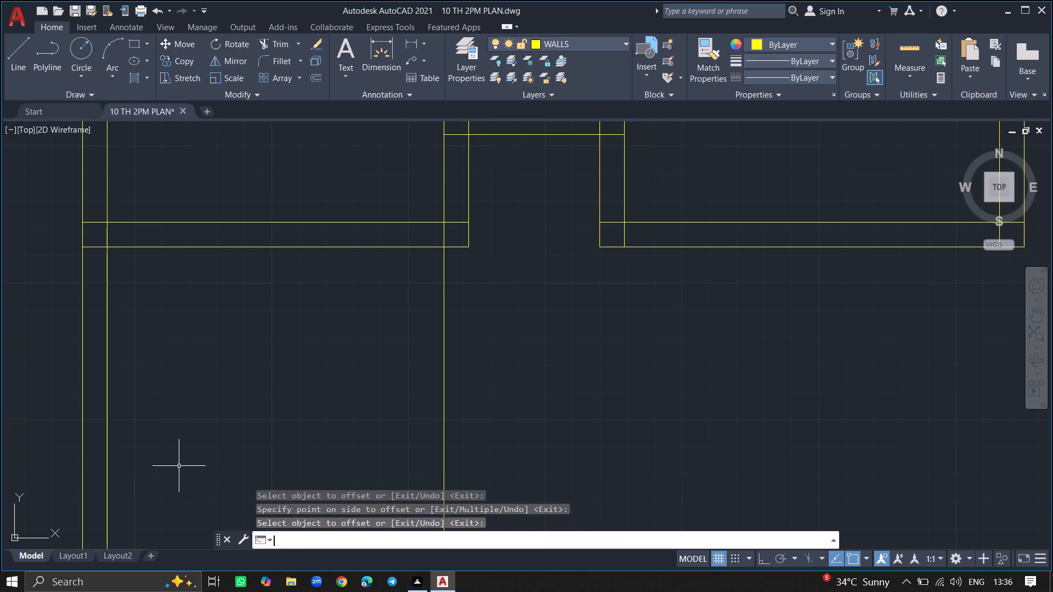
Offset the new vertical line below the first room 9" to its right to form a double-line wall.
ctrl+scroll(179, 466, down, 2)
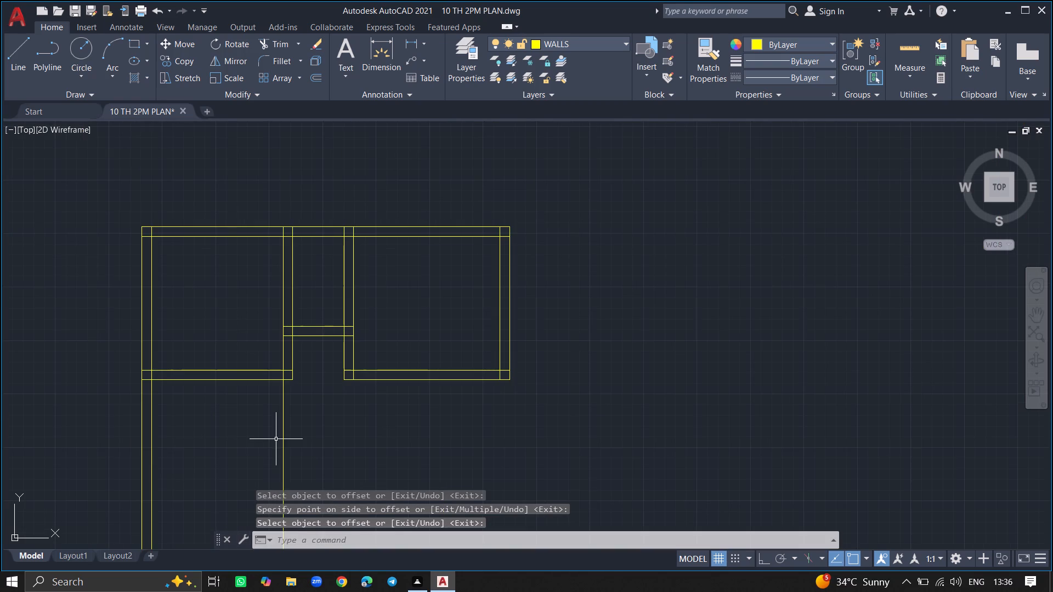
key(o)
text(FFSET)
key(Return)
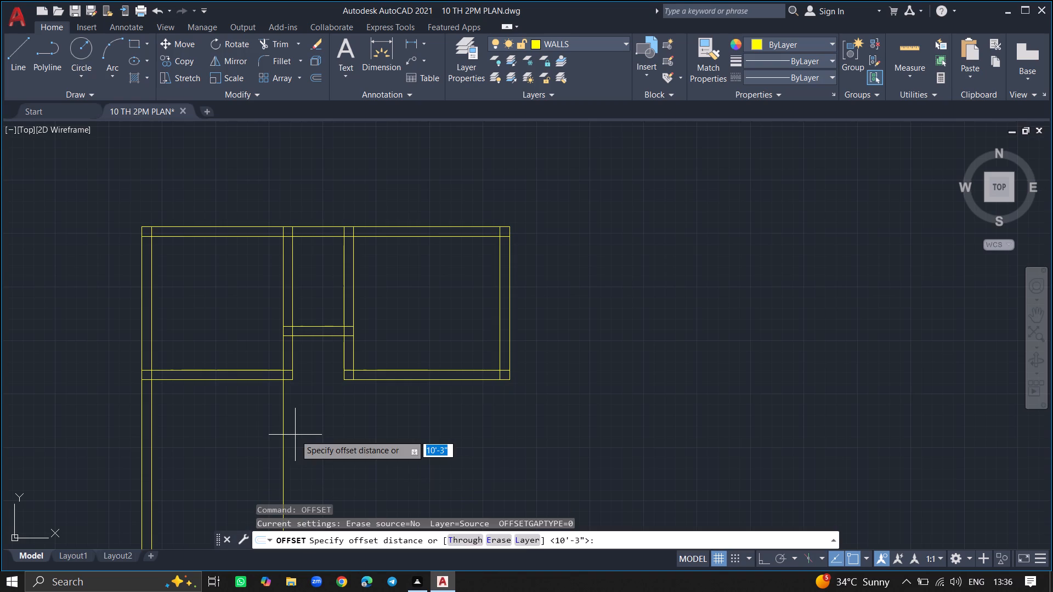
key(9)
key(shift+quotedbl)
key(Return)
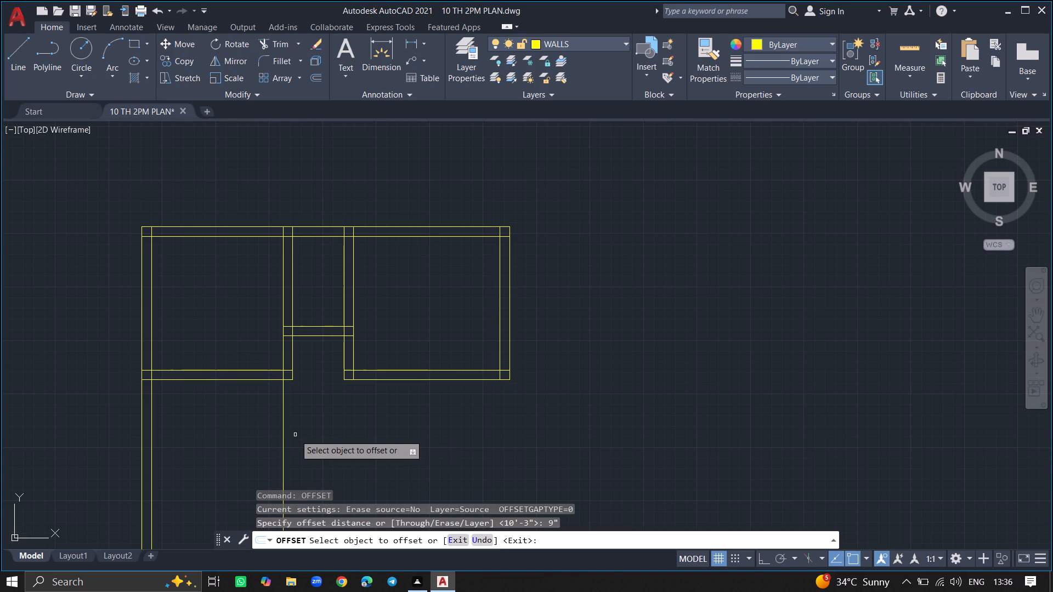
drag(281, 440, 302, 440)
click(302, 440)
key(Return)
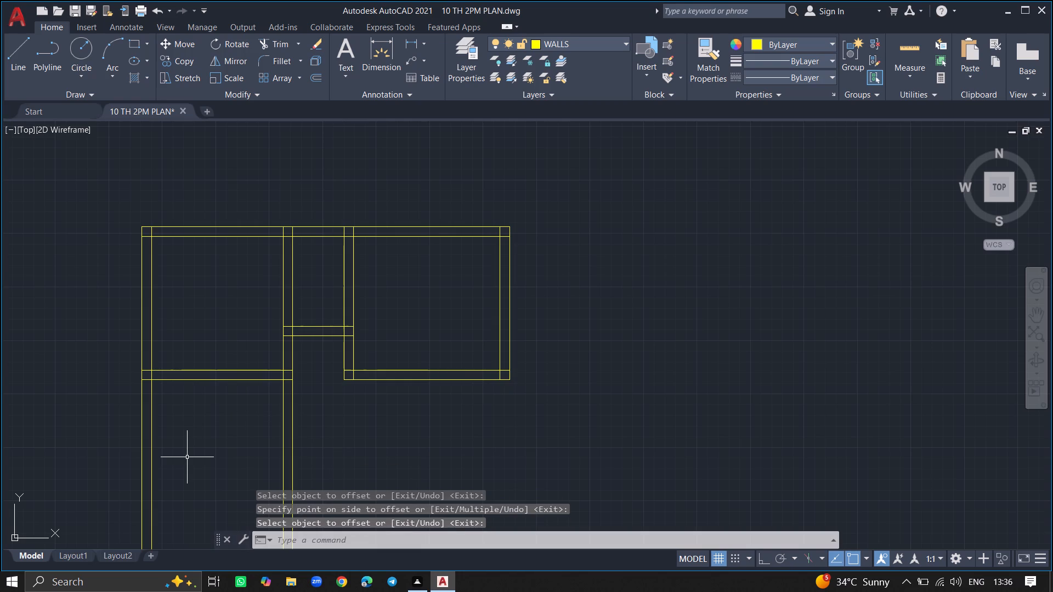
Offset the lower line of the first room's bottom wall 14'3" downward to set the depth of the room below.
key(o)
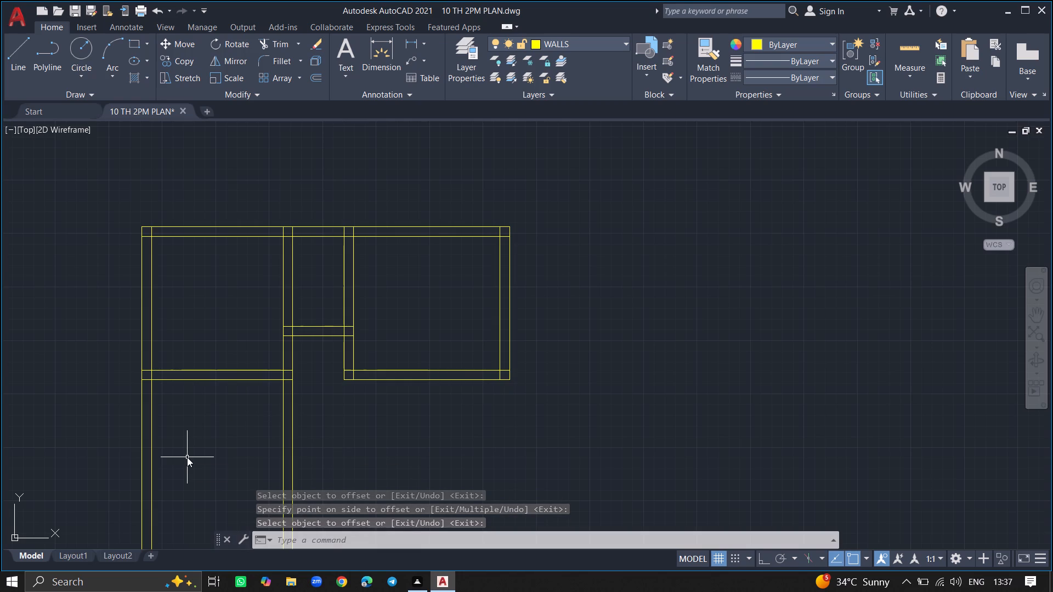
text(FFSET)
key(Return)
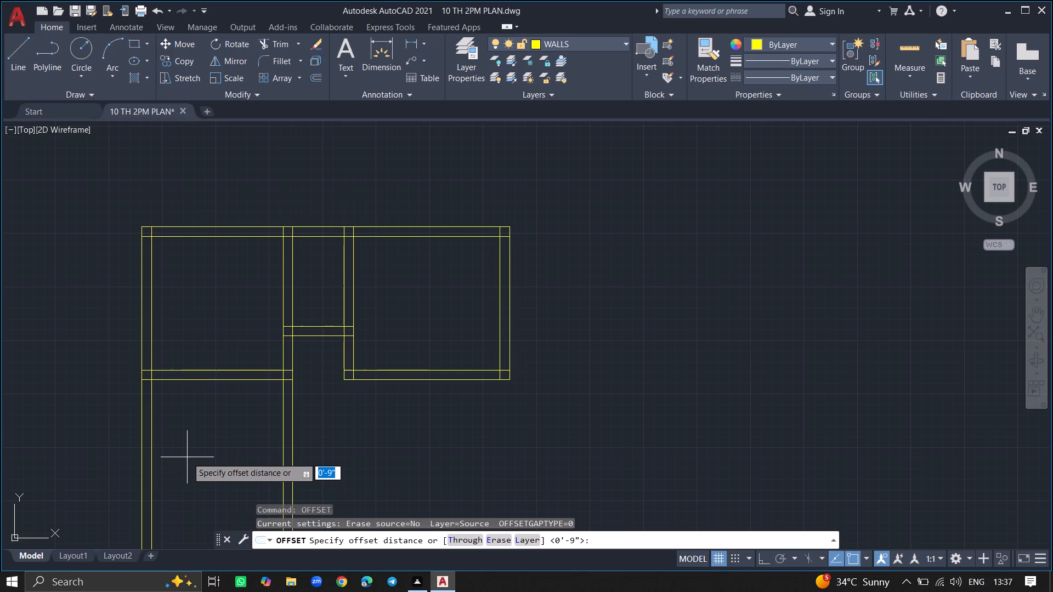
key(1)
key(4)
key(apostrophe)
key(3)
key(shift+quotedbl)
key(Return)
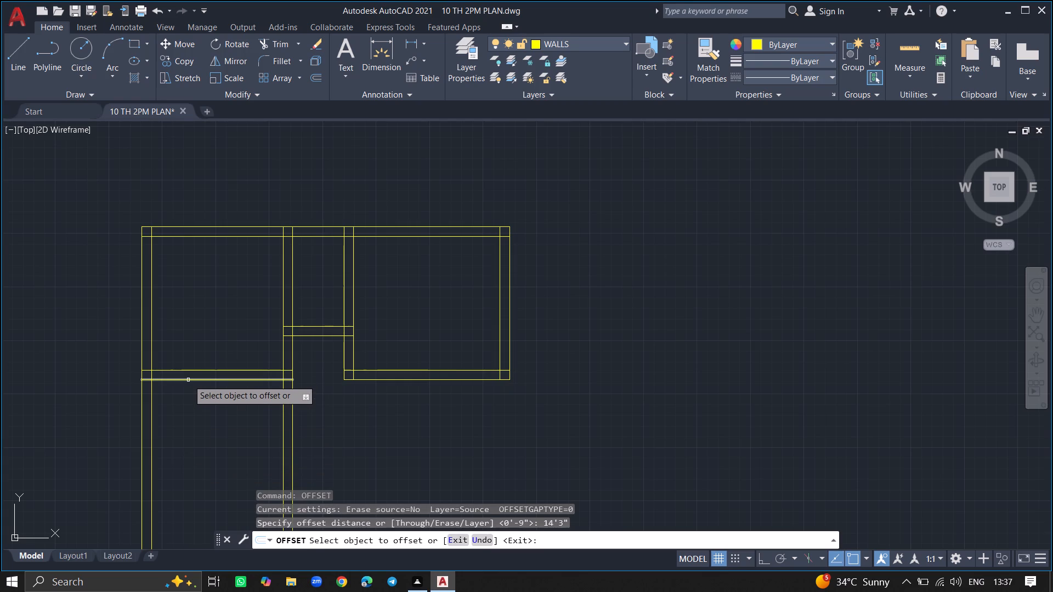
drag(188, 380, 188, 431)
click(188, 431)
ctrl+scroll(188, 431, down, 4)
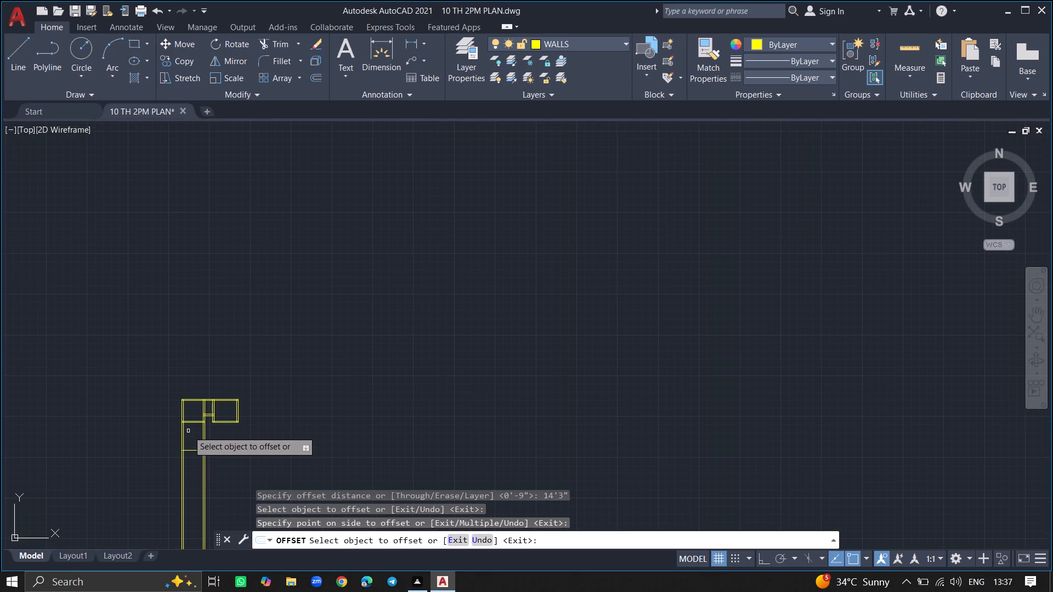
ctrl+scroll(188, 457, up, 2)
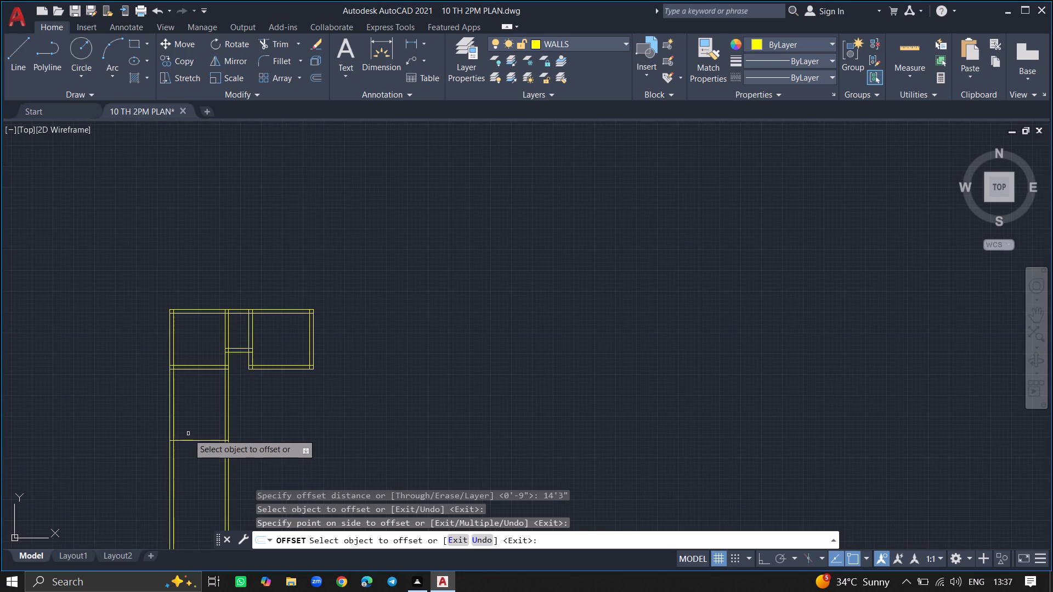
ctrl+scroll(188, 434, up, 4)
key(Return)
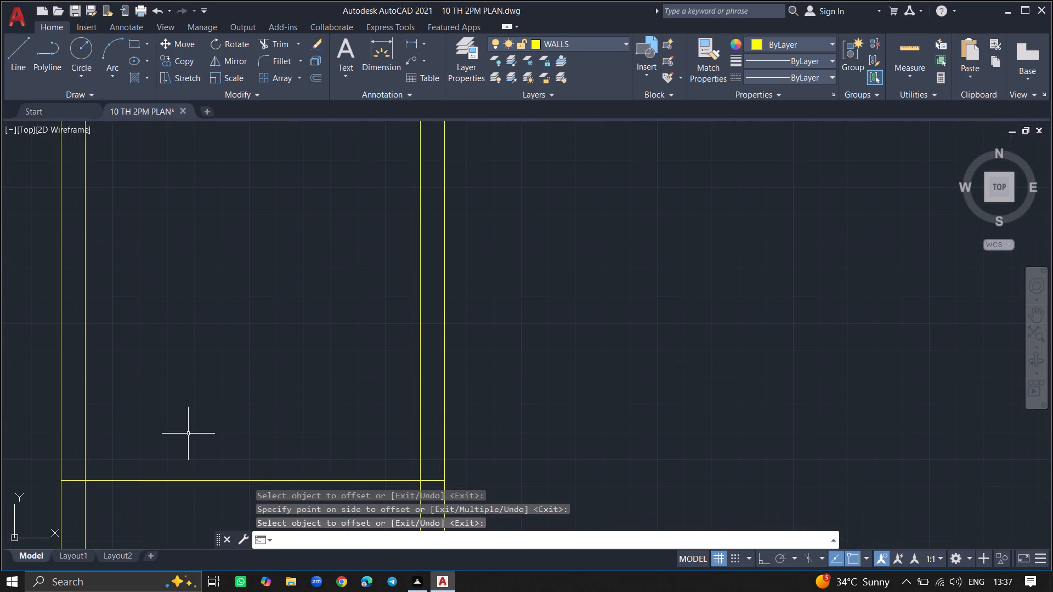
Offset the new horizontal line 9" downward to form the bottom wall of the room below the first room.
key(o)
text(FF)
text(SET)
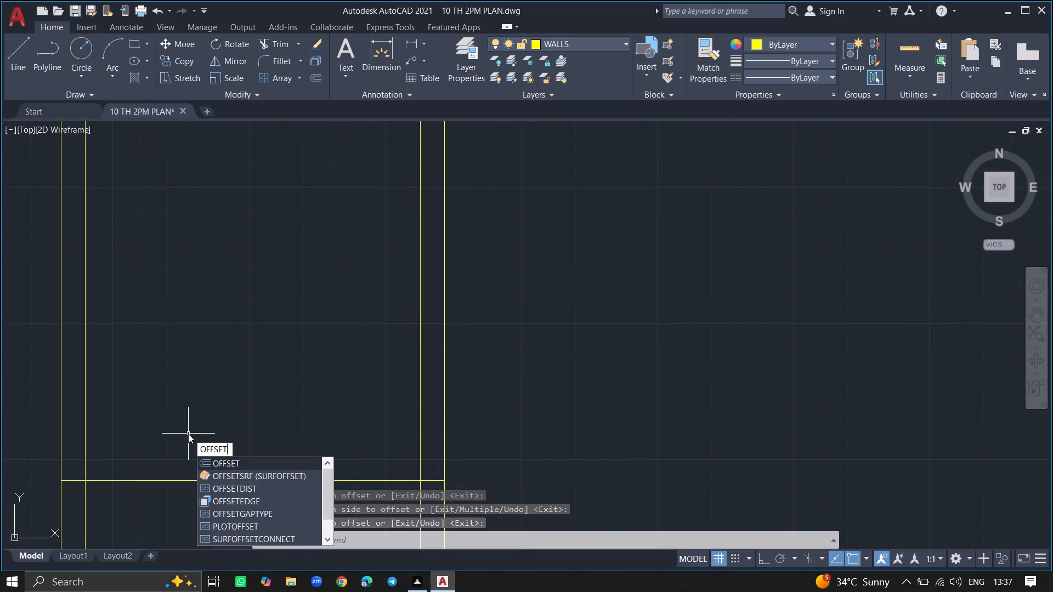
key(Return)
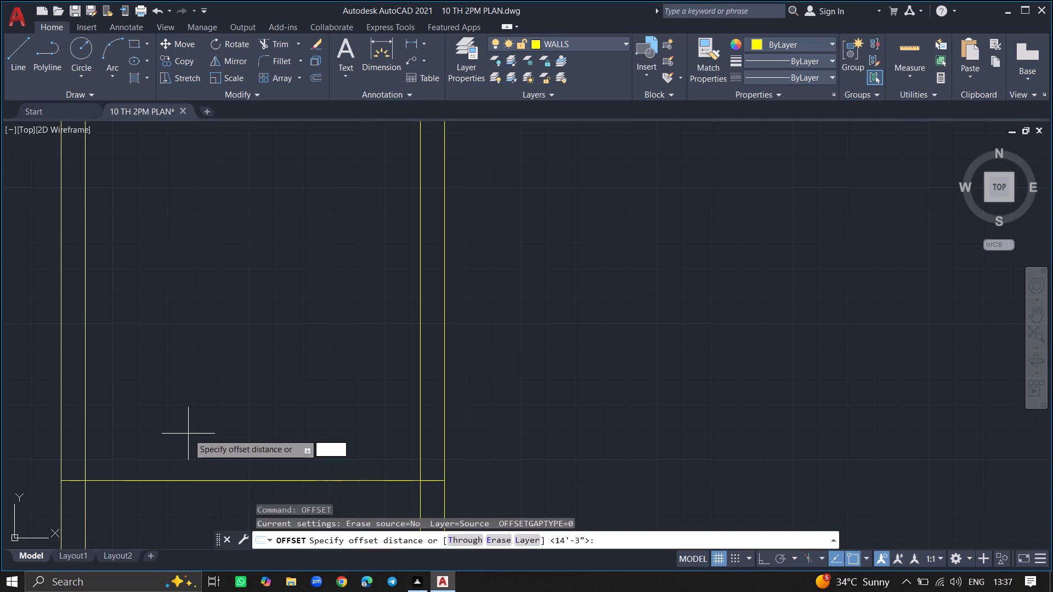
key(9)
key(shift+quotedbl)
key(Return)
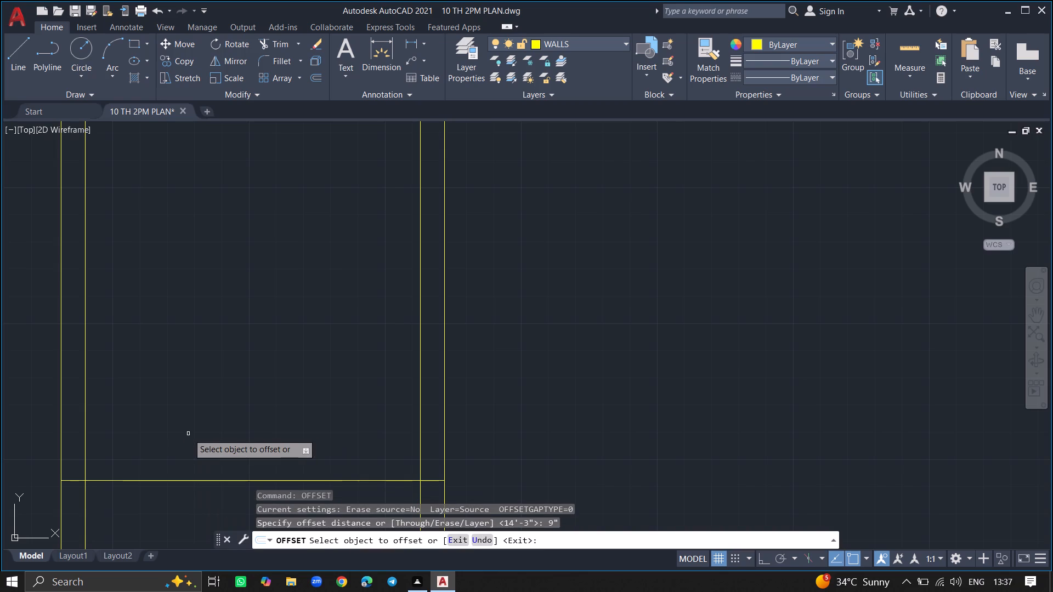
click(182, 481)
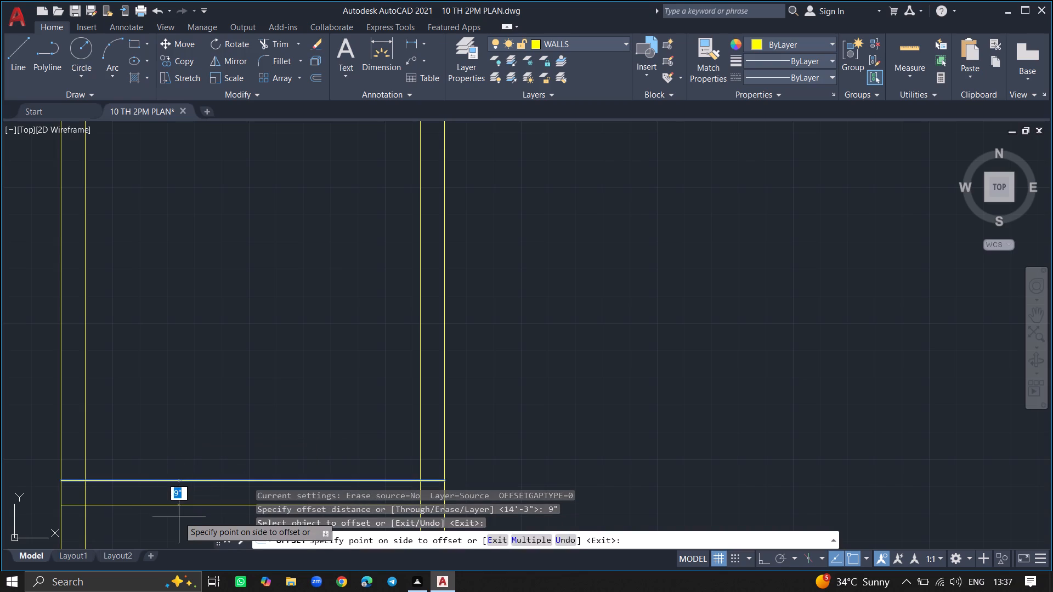
click(179, 520)
key(Return)
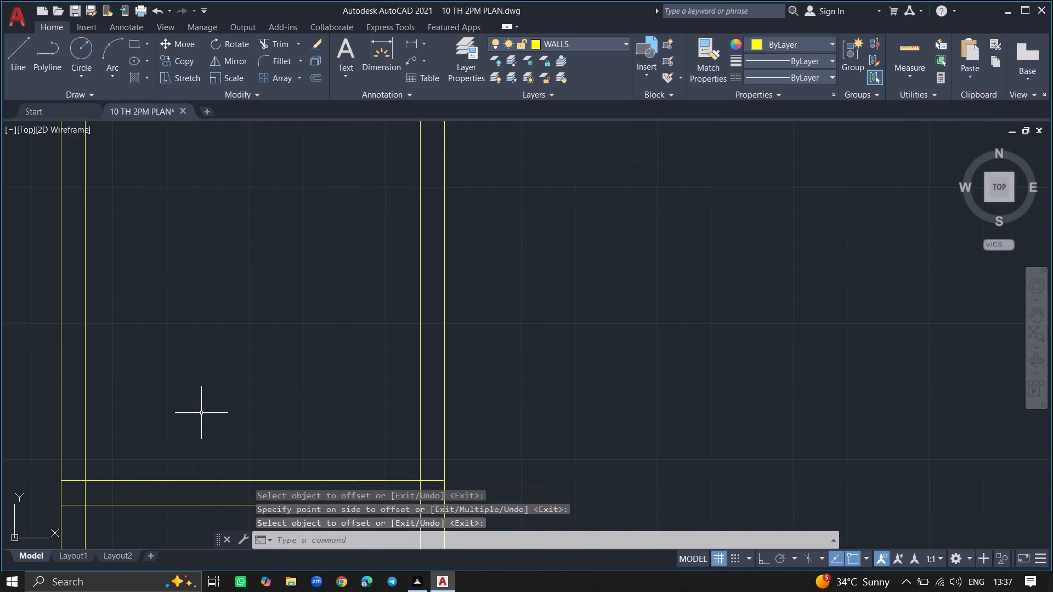
Trim both lines of the lower room's right wall where they run past its bottom wall.
ctrl+scroll(201, 412, down, 5)
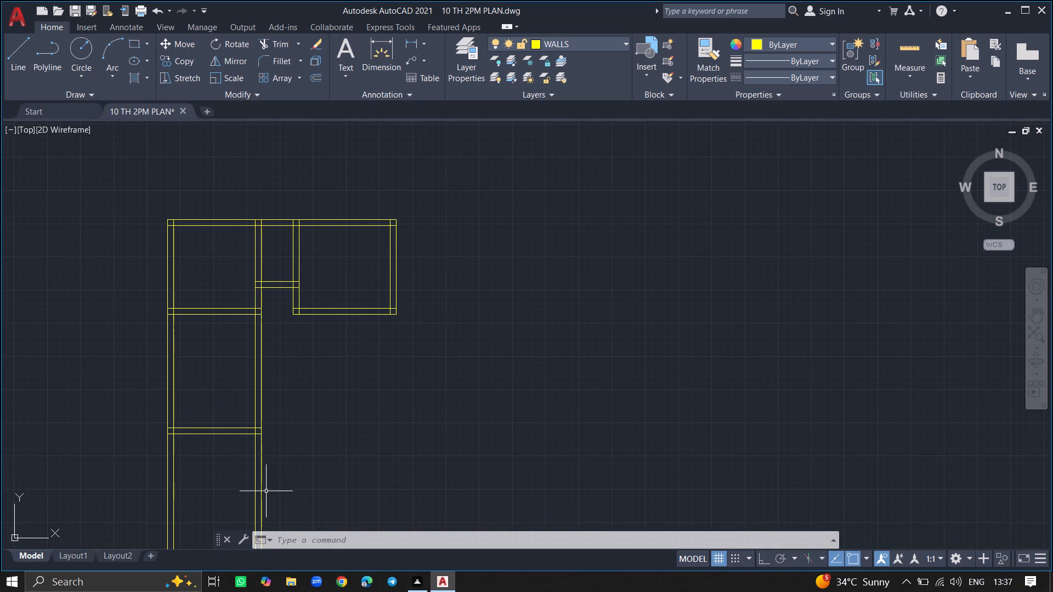
ctrl+scroll(266, 491, up, 2)
text(TR)
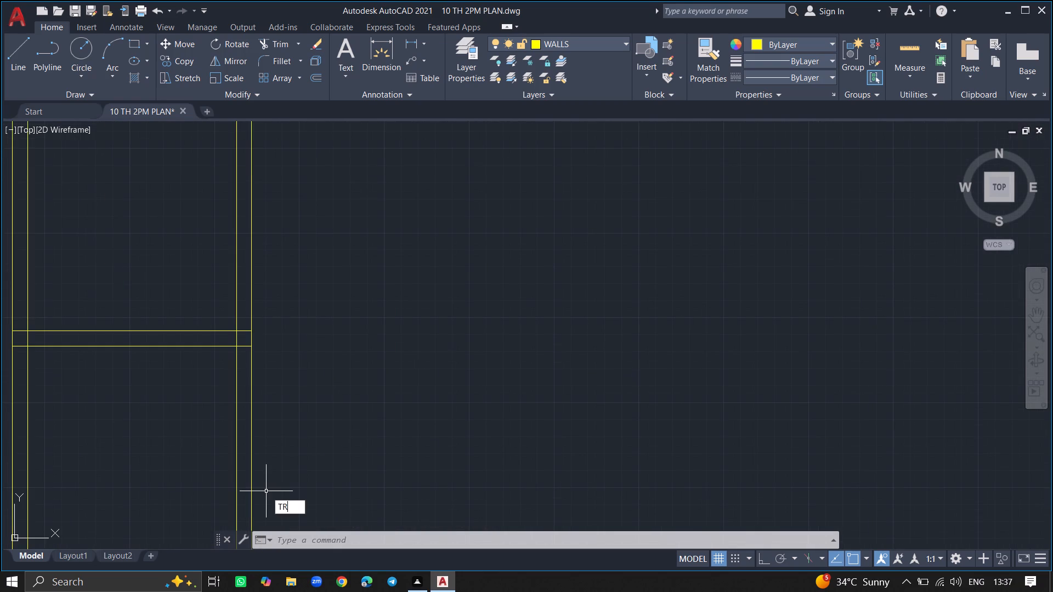
key(Return)
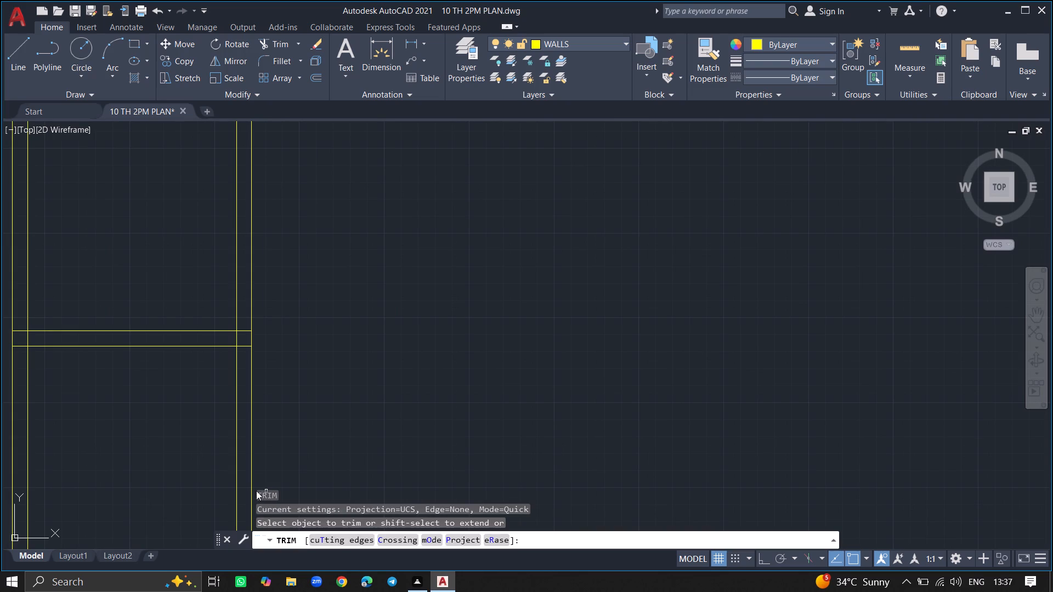
click(252, 491)
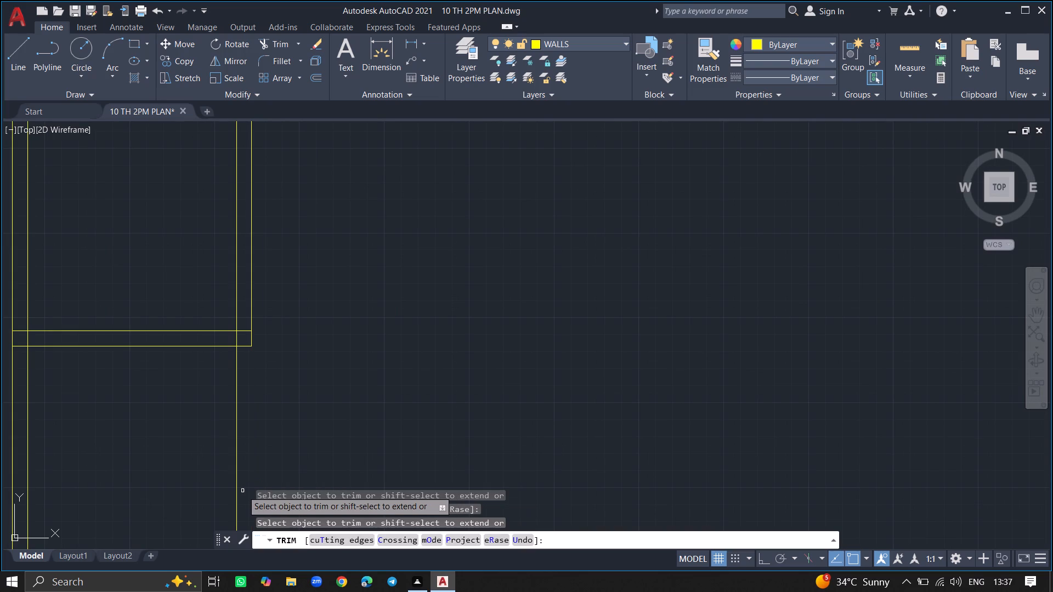
click(236, 491)
key(Return)
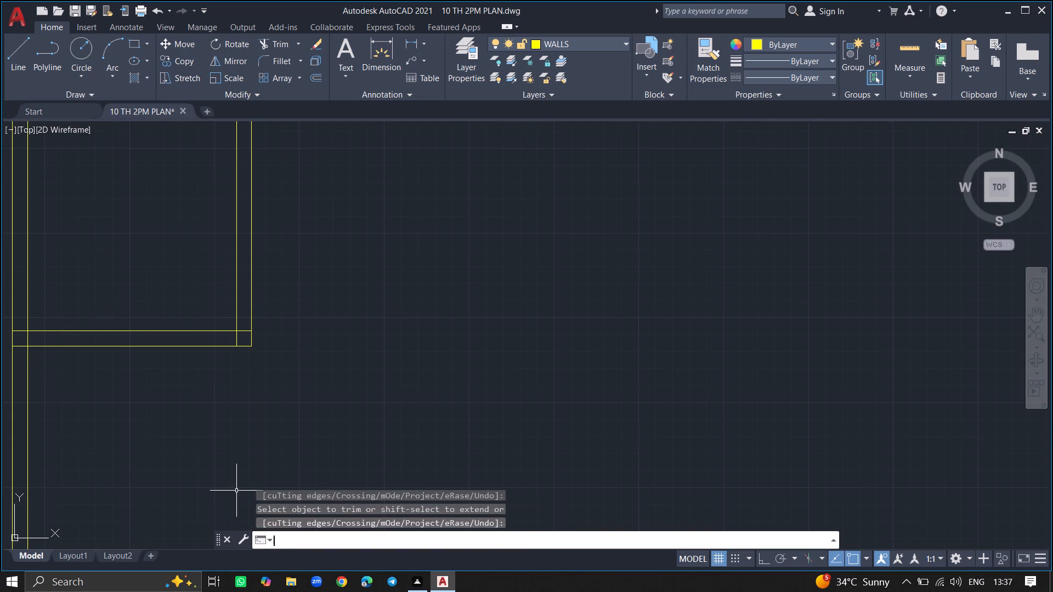
Turn on Ortho mode while trying to draw a vertical line down from the third room's lower-right outer corner.
ctrl+scroll(236, 491, down, 3)
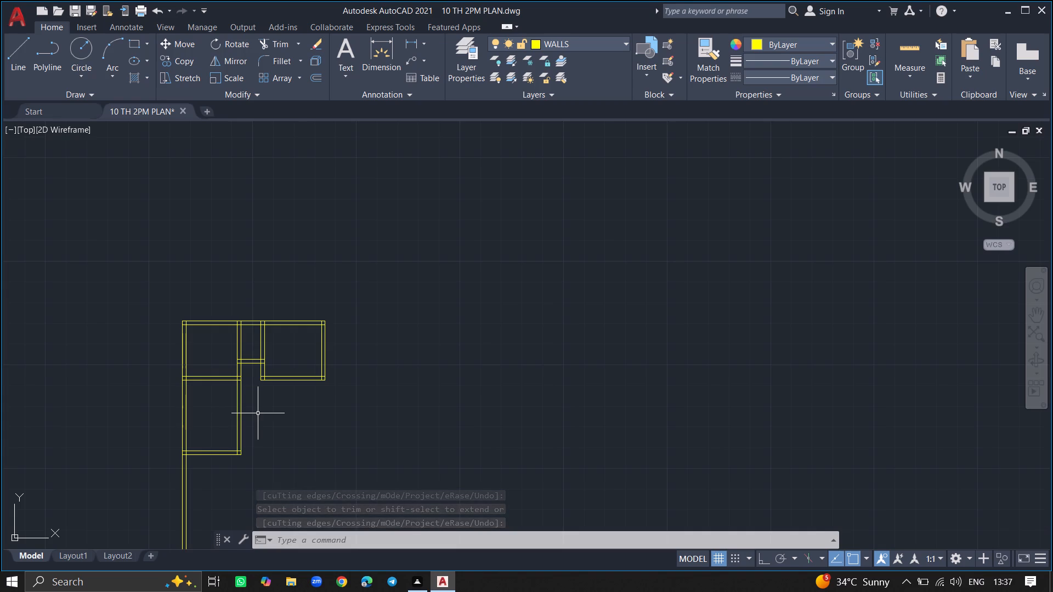
ctrl+scroll(258, 413, up, 1)
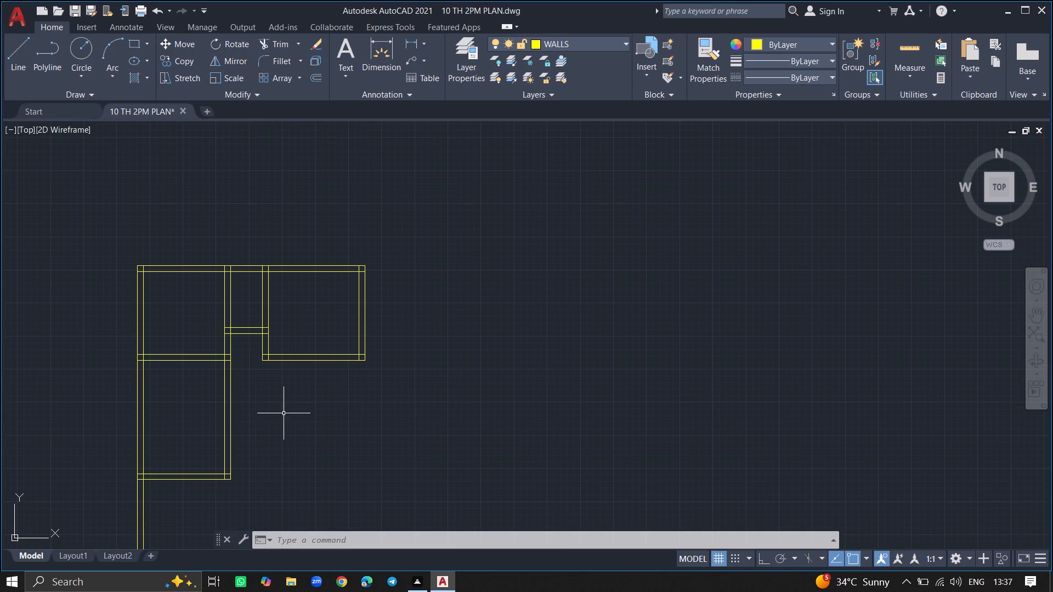
ctrl+scroll(350, 399, up, 3)
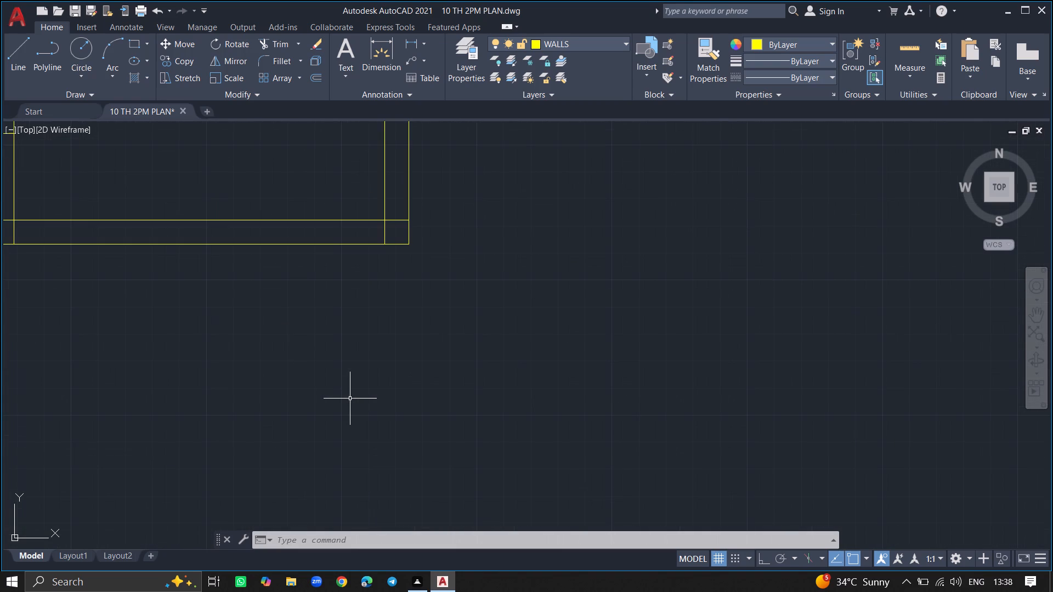
key(l)
key(Return)
ctrl+scroll(350, 399, down, 8)
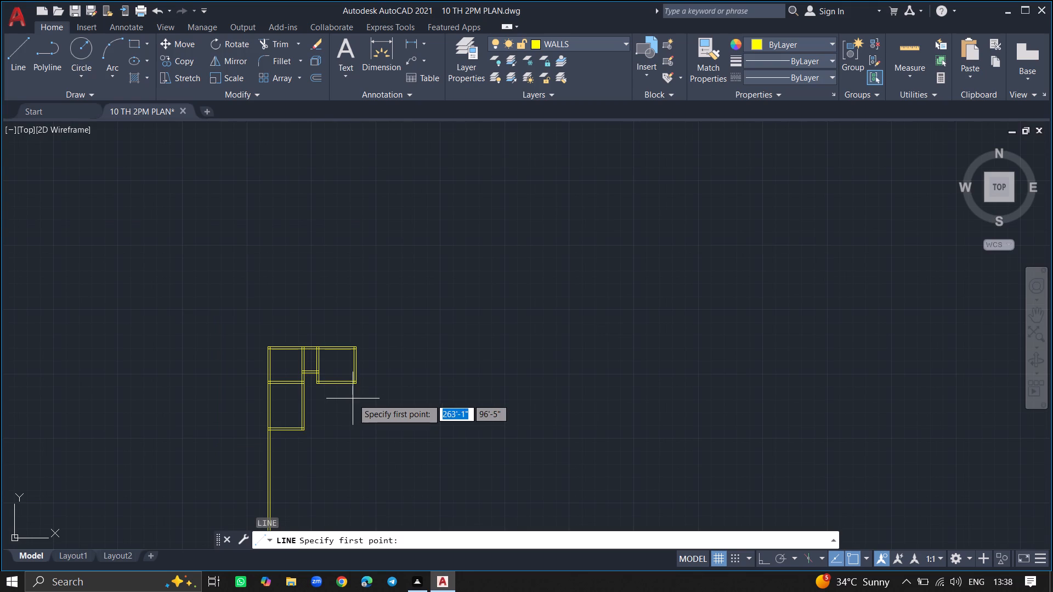
ctrl+scroll(359, 383, up, 3)
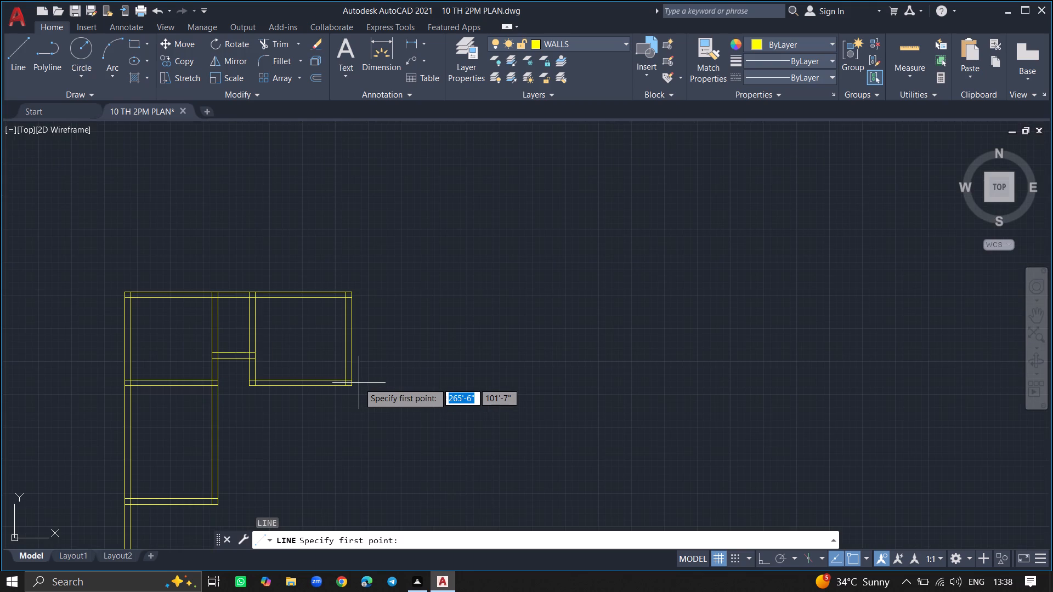
click(351, 387)
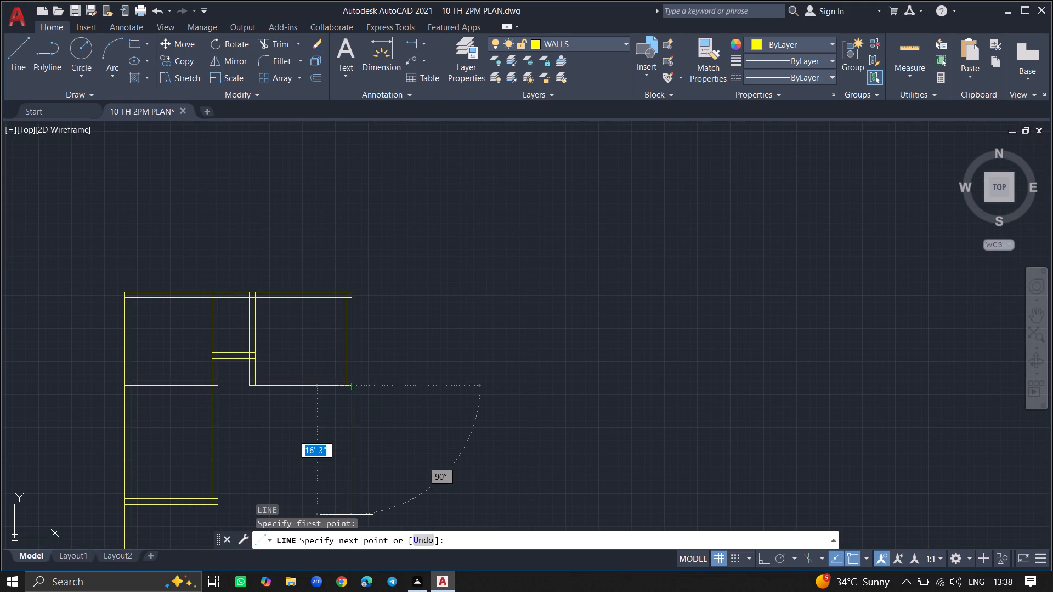
ctrl+scroll(346, 542, down, 5)
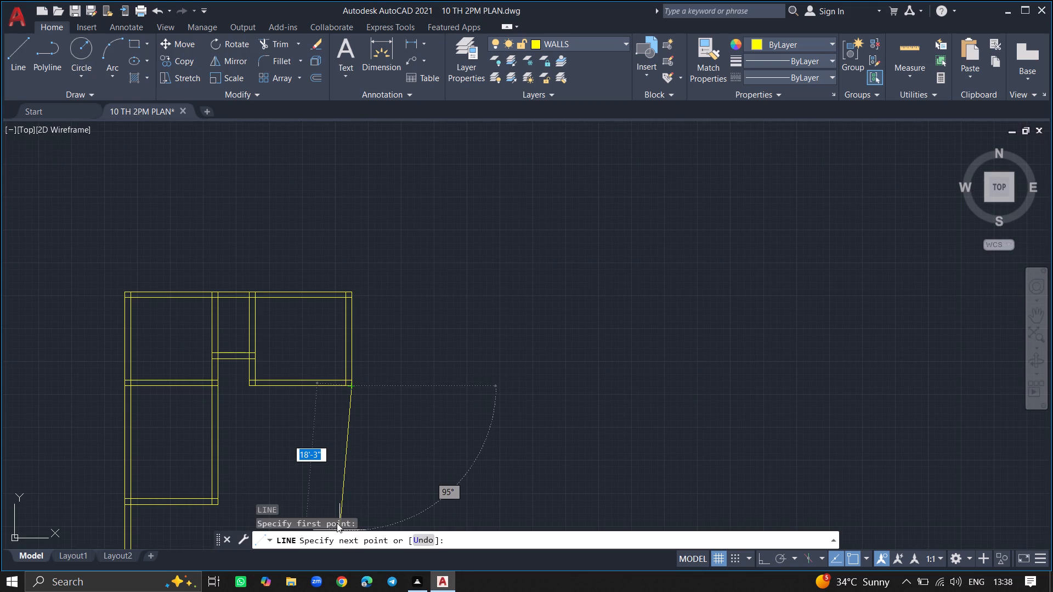
ctrl+scroll(337, 521, down, 4)
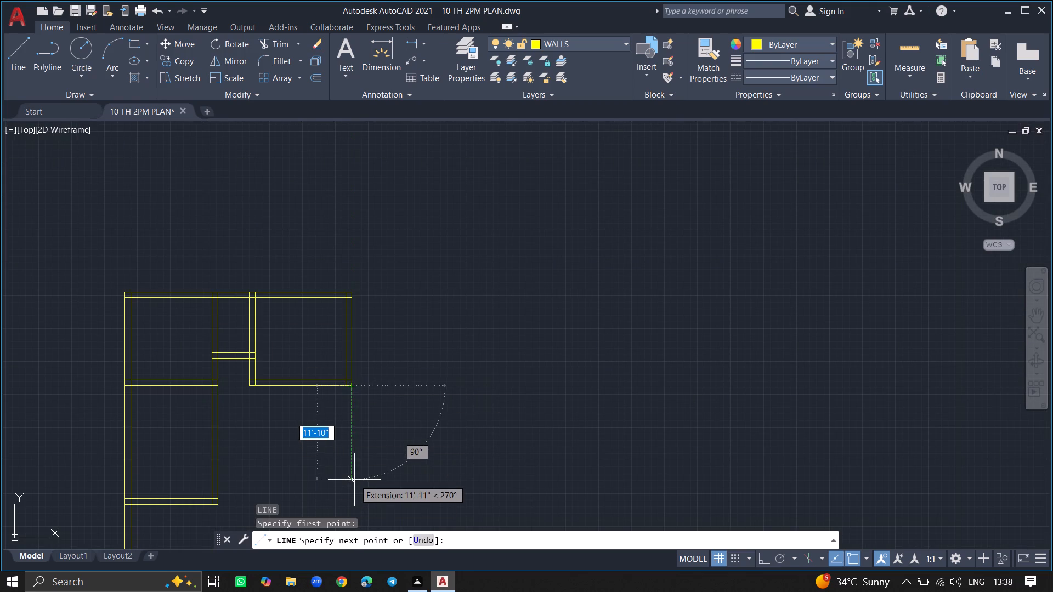
ctrl+scroll(354, 480, down, 5)
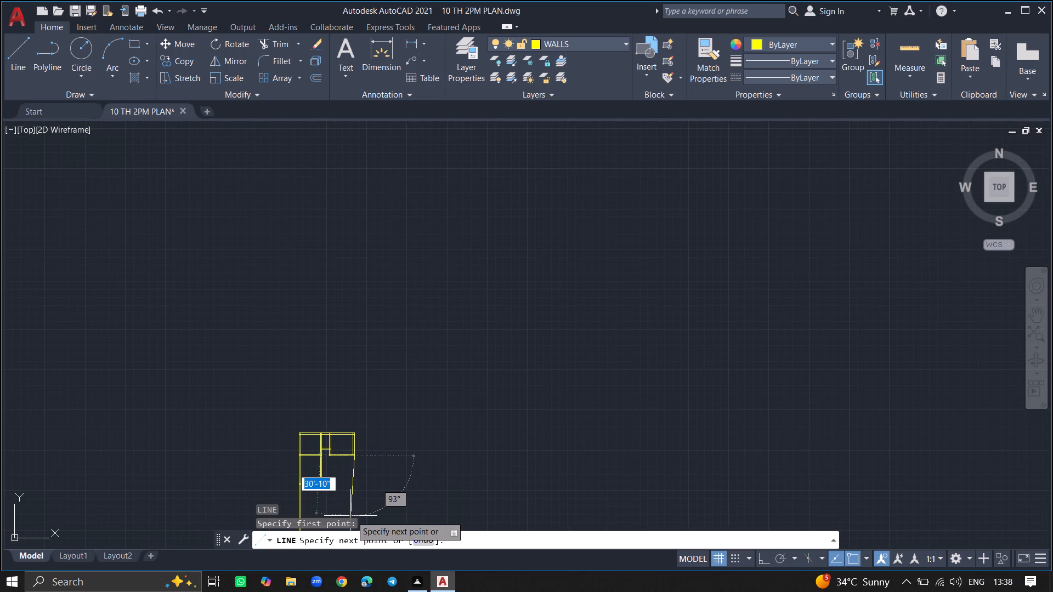
key(F8)
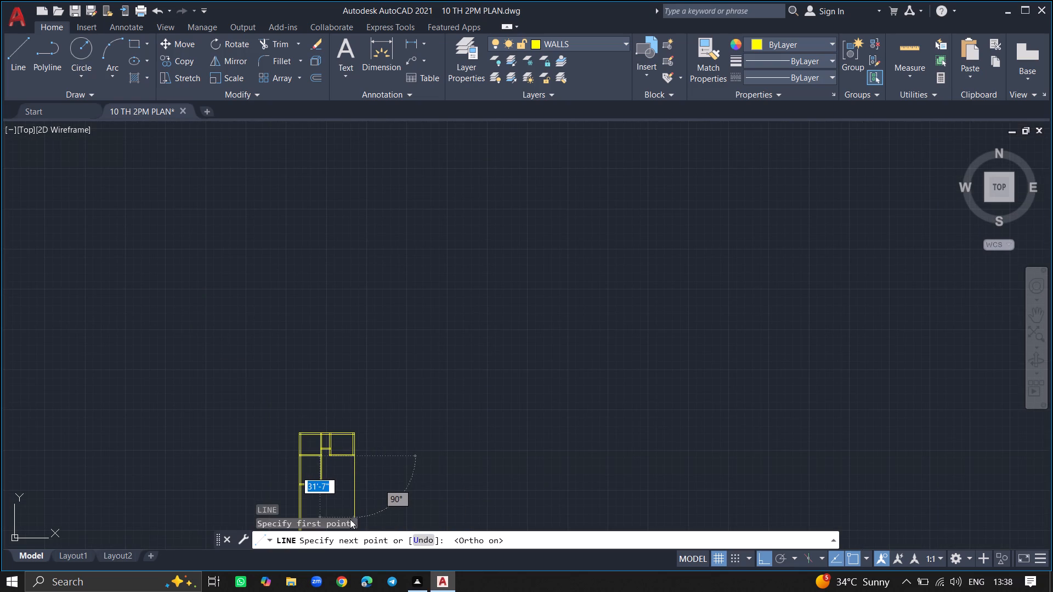
ctrl+scroll(350, 519, up, 3)
click(350, 519)
key(Return)
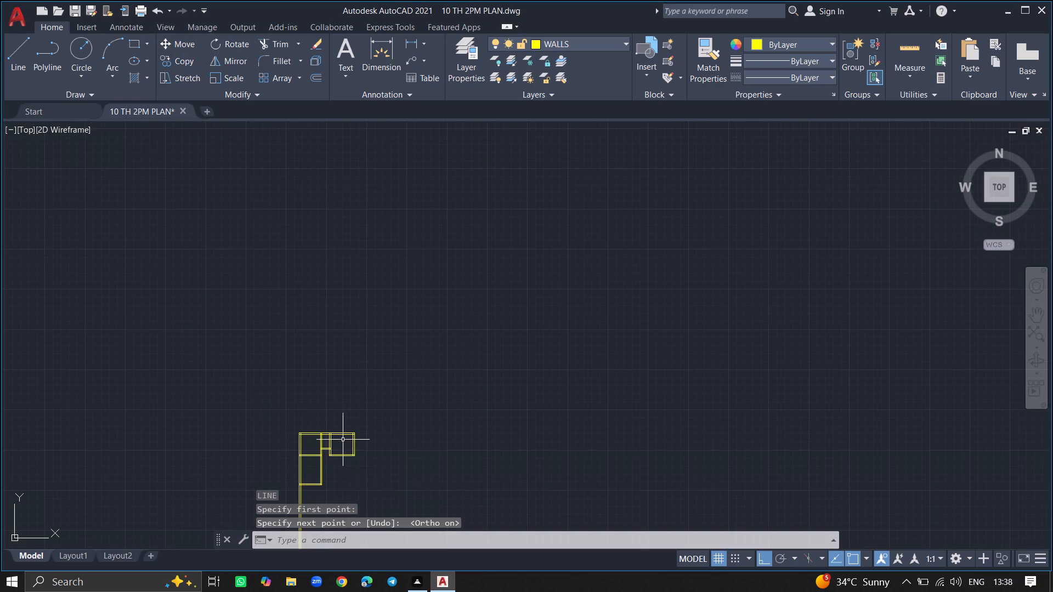
Draw a vertical line about 34'2" long straight down from the third room's lower-right outer corner.
ctrl+scroll(343, 440, down, 5)
ctrl+scroll(344, 477, up, 2)
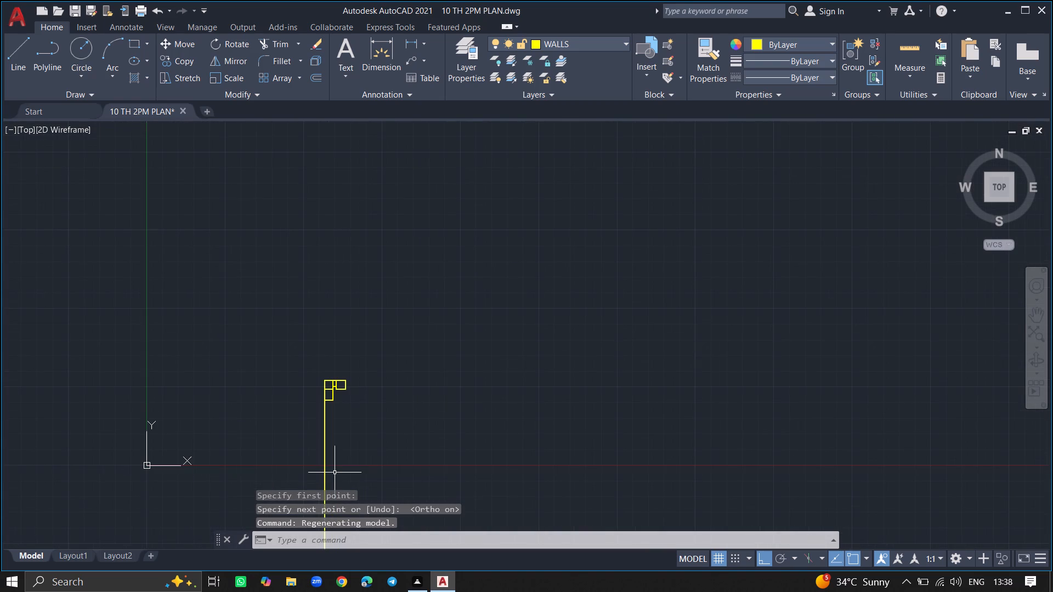
ctrl+scroll(334, 473, up, 3)
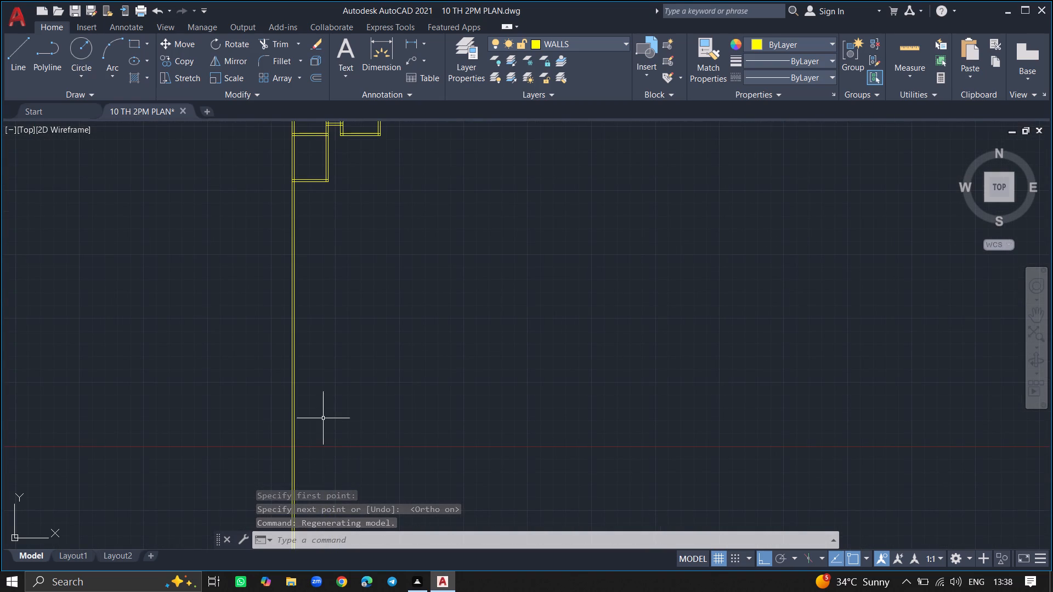
key(l)
key(Return)
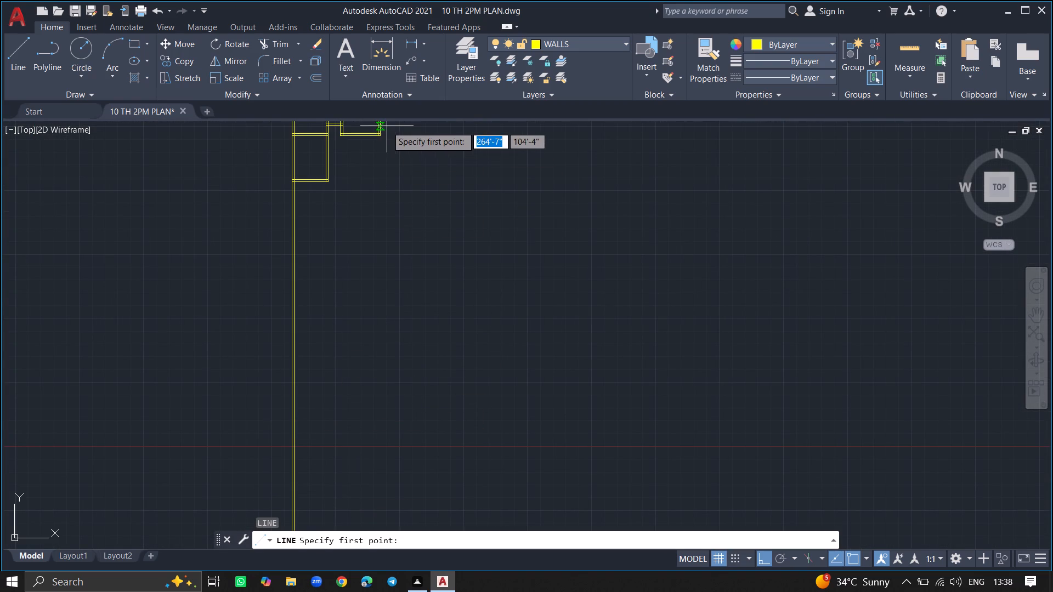
ctrl+scroll(381, 141, up, 2)
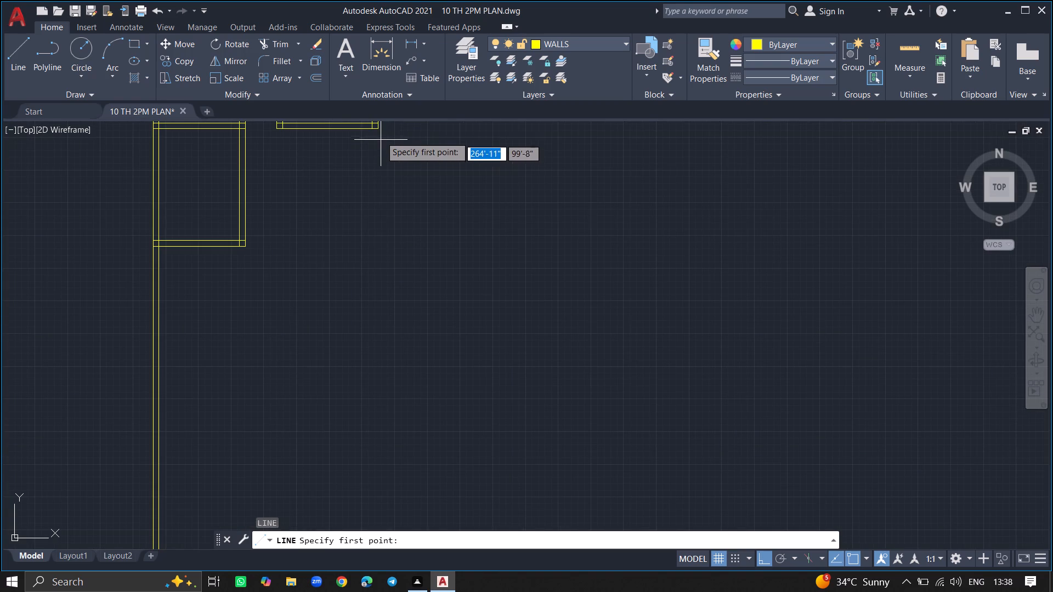
click(379, 127)
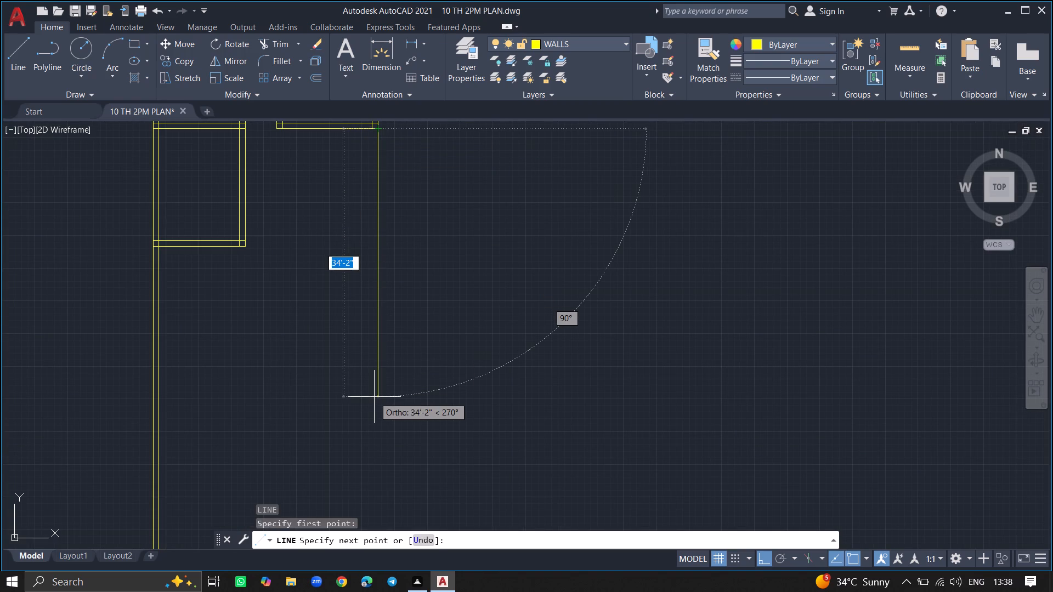
click(374, 397)
key(Return)
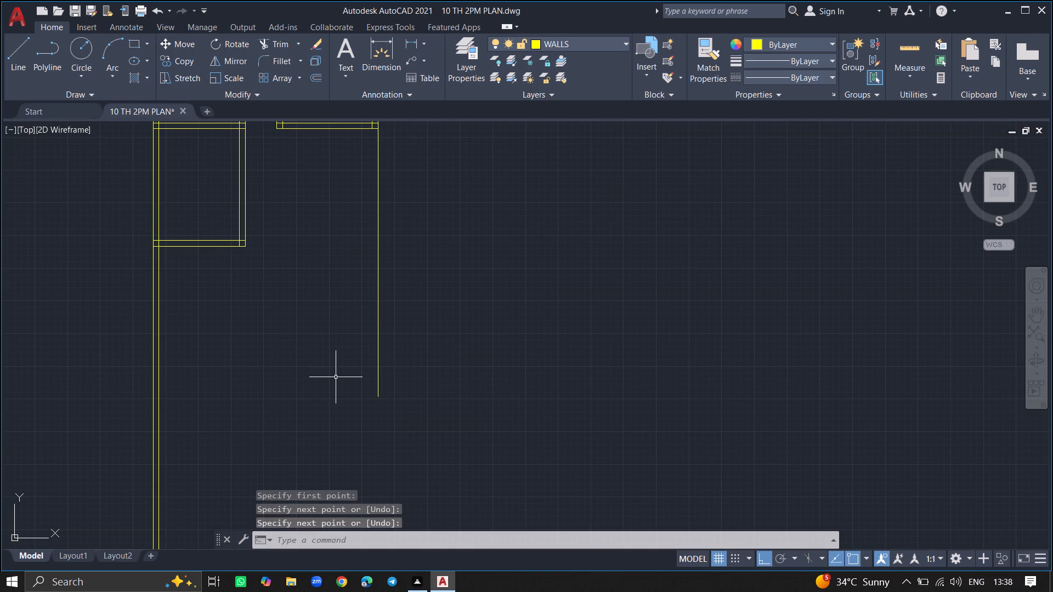
Offset the new vertical line 9" inward to the left to form the outer right wall below the third room.
ctrl+scroll(321, 348, down, 2)
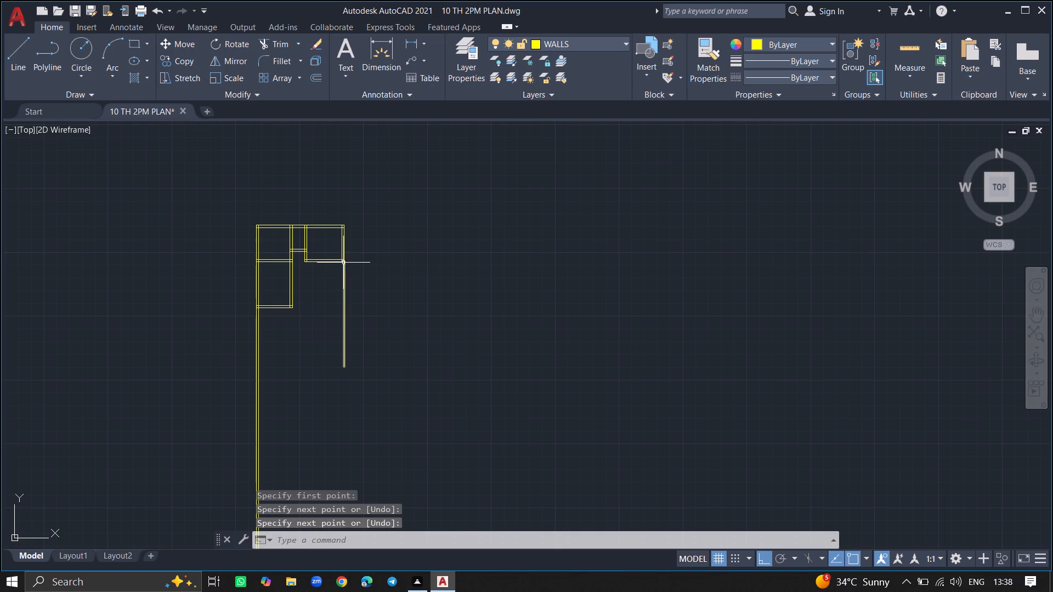
ctrl+scroll(343, 262, up, 4)
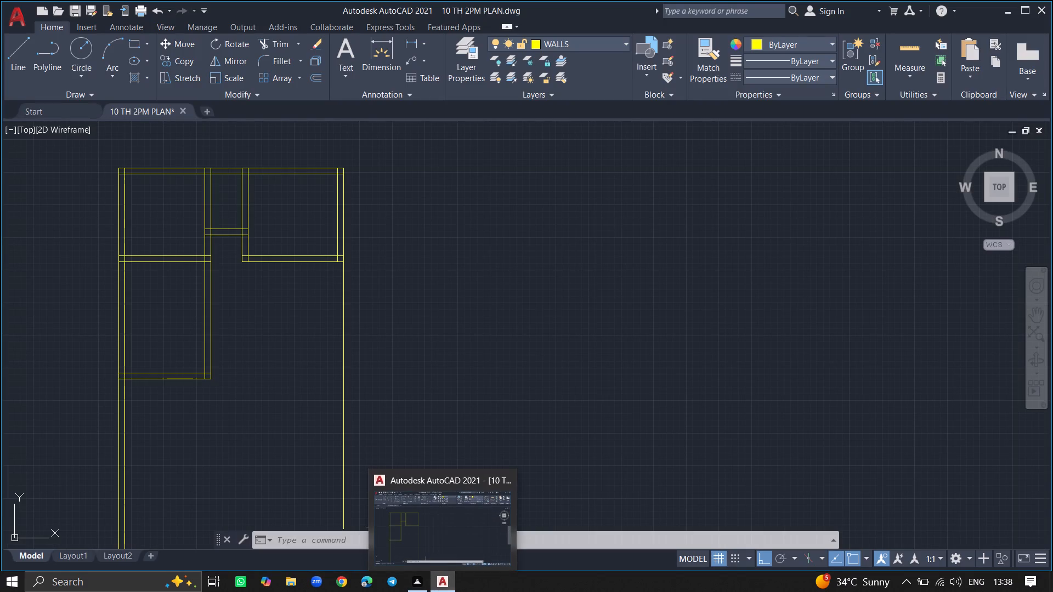
text(OFFSET)
key(Return)
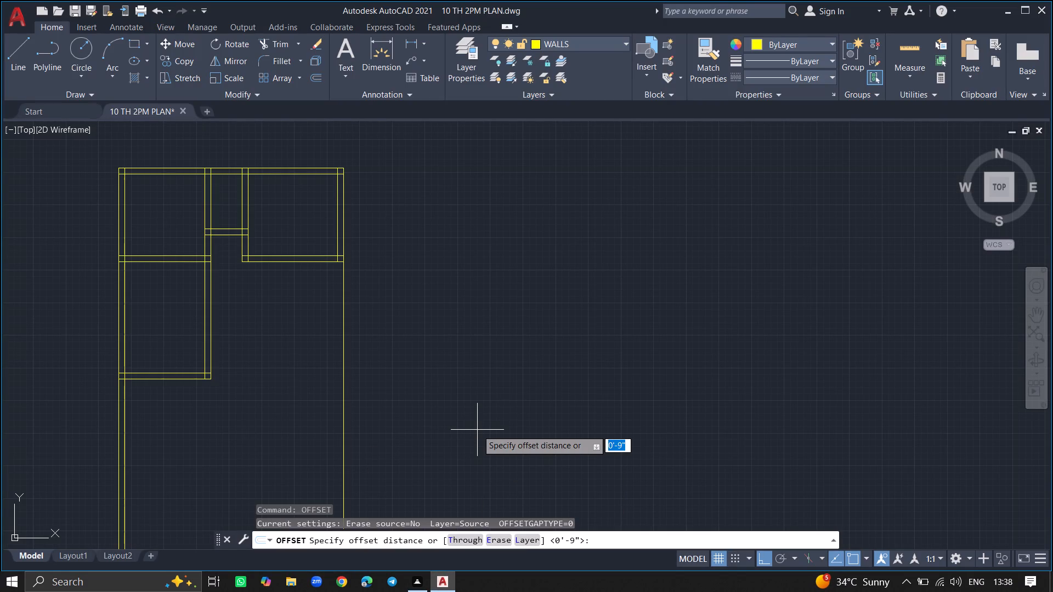
key(Return)
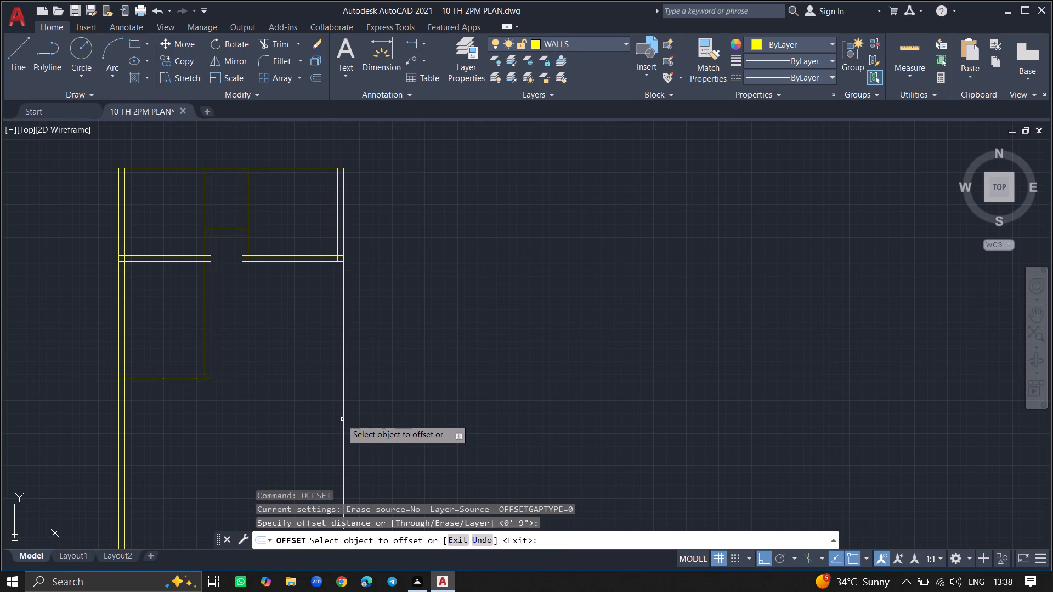
drag(343, 417, 319, 419)
click(318, 419)
key(Return)
Offset the inner line of the right wall below the third room 5' to the left to set the small room's width.
ctrl+scroll(318, 419, down, 3)
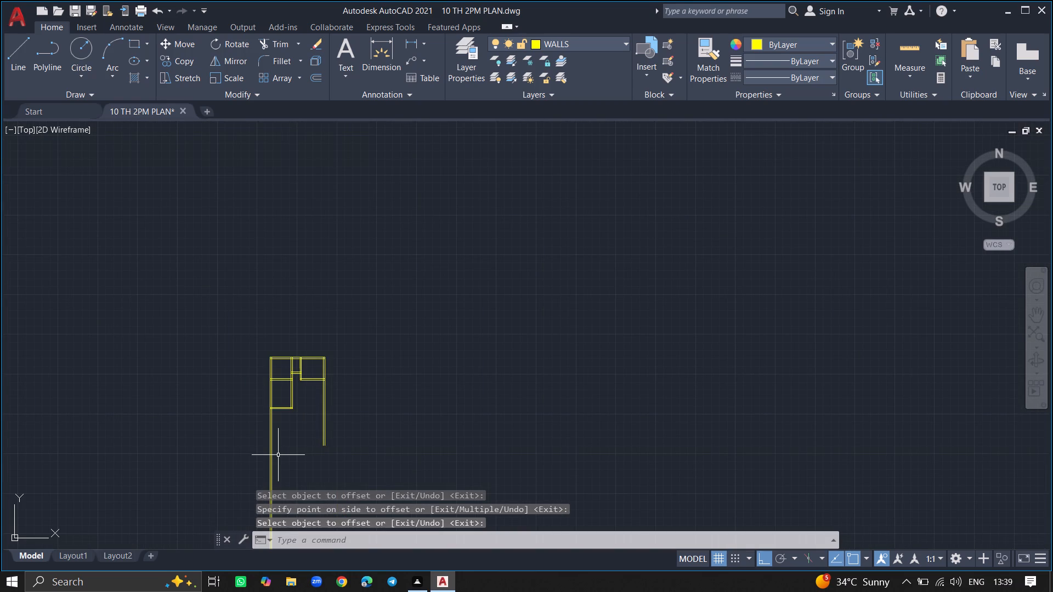
ctrl+scroll(278, 455, up, 2)
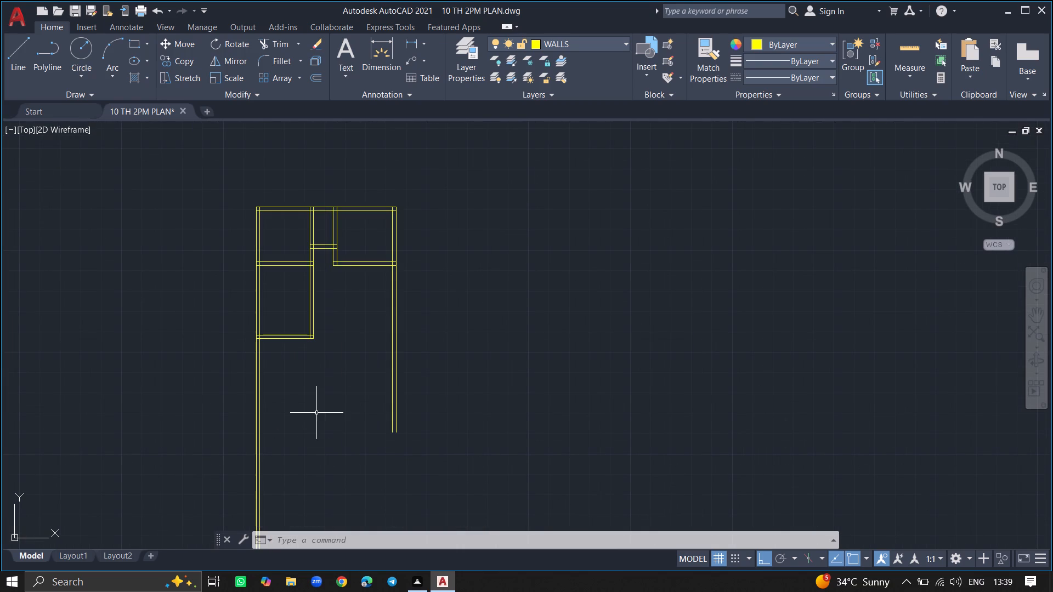
ctrl+scroll(392, 246, up, 4)
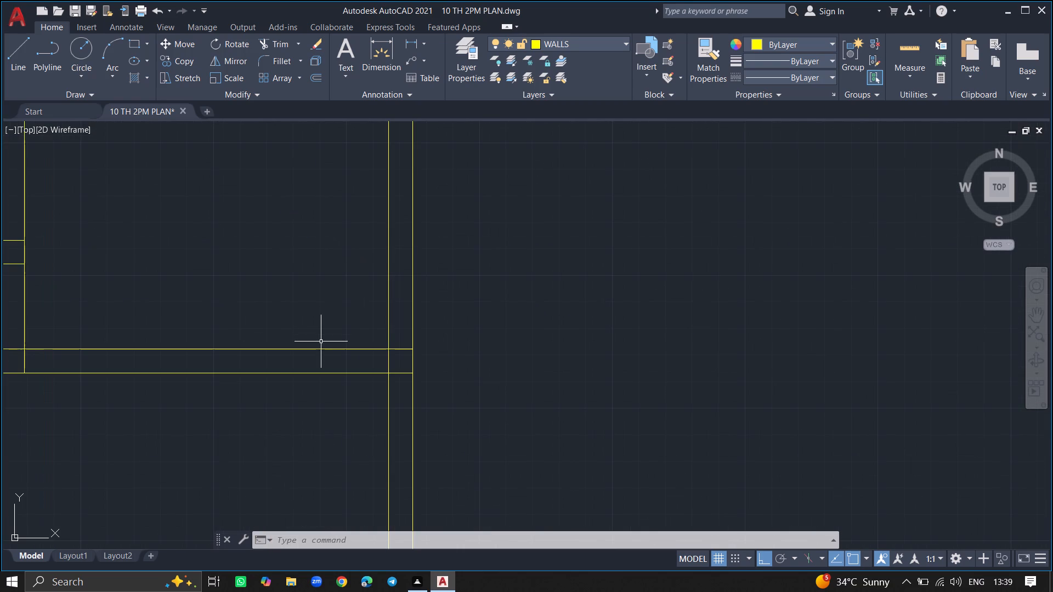
ctrl+scroll(321, 341, down, 4)
ctrl+scroll(305, 381, up, 4)
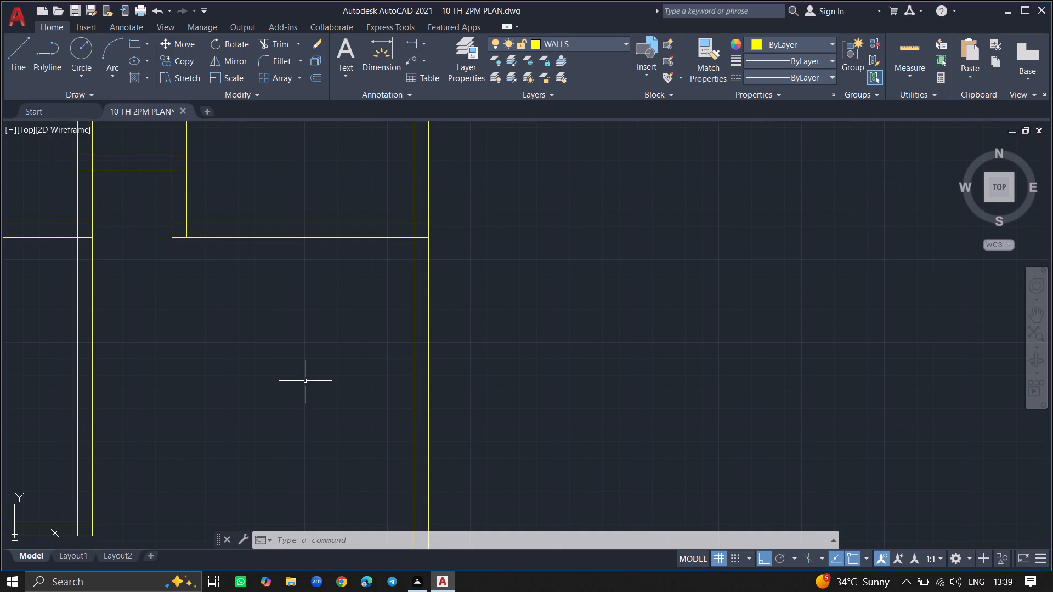
text(OFFSET)
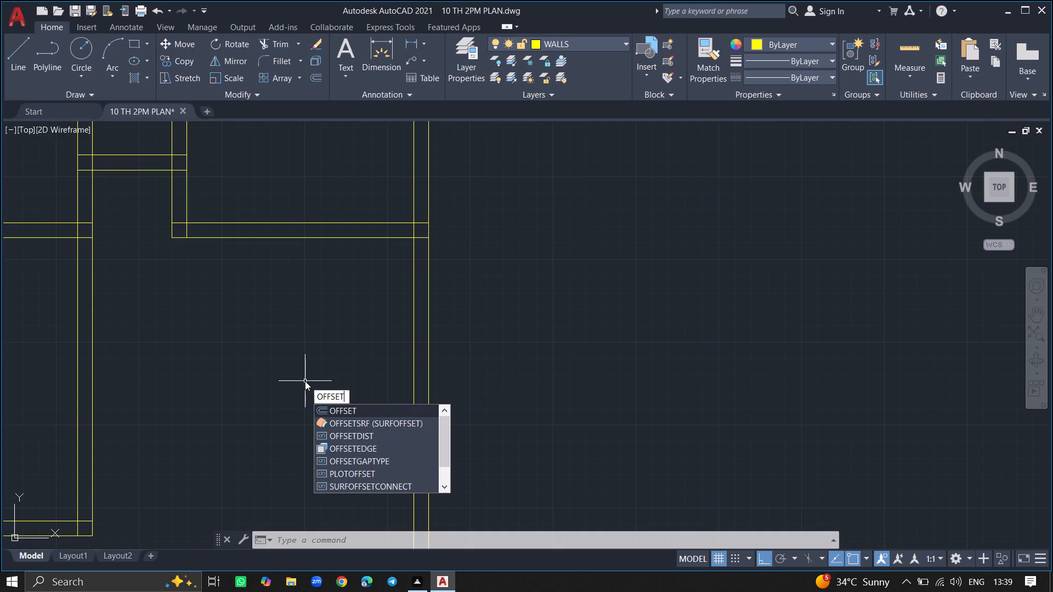
key(Return)
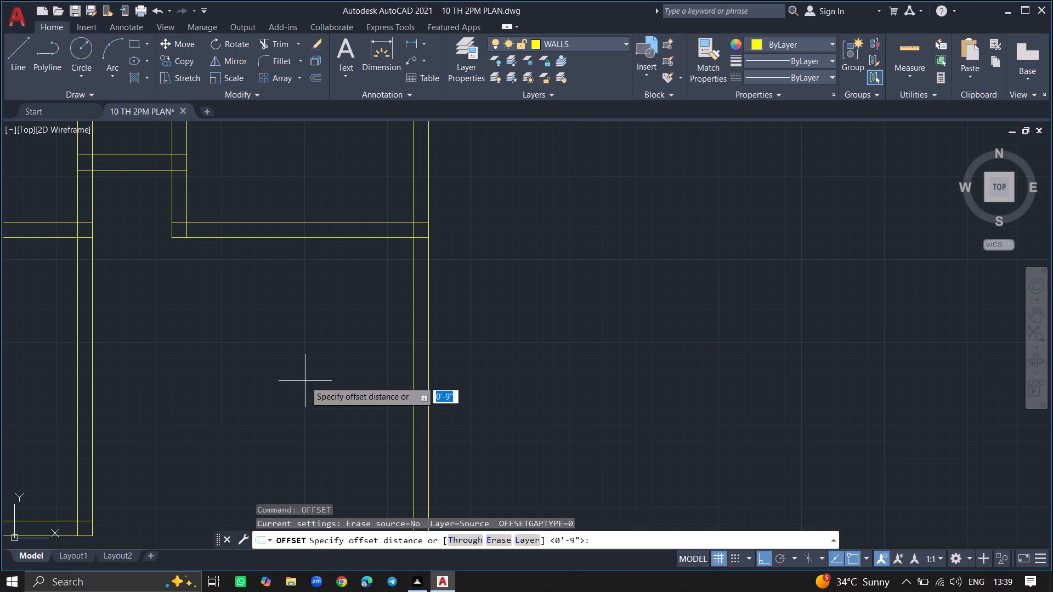
text(5')
key(Return)
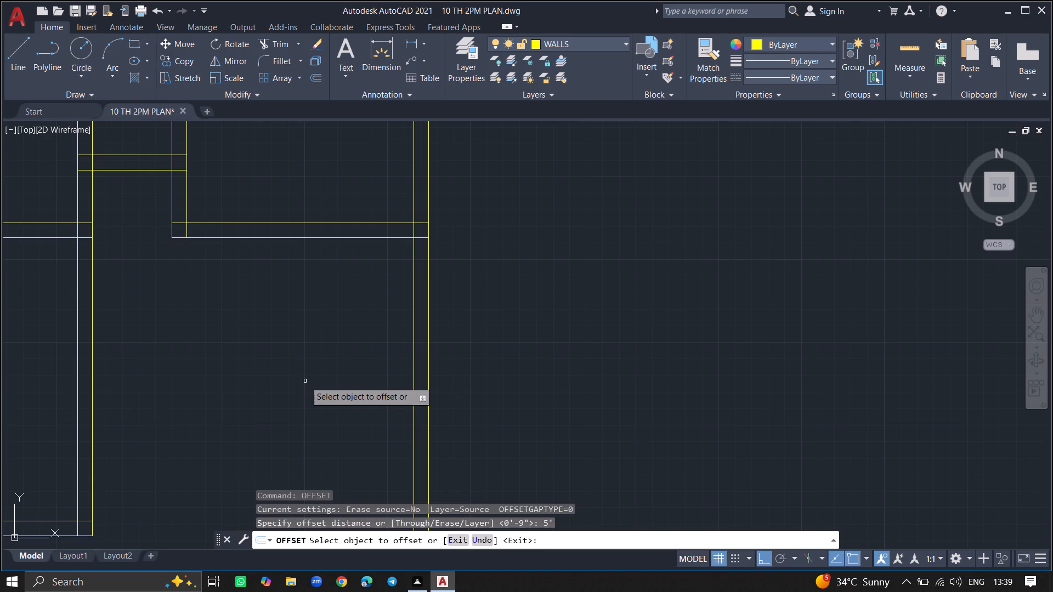
drag(414, 355, 365, 365)
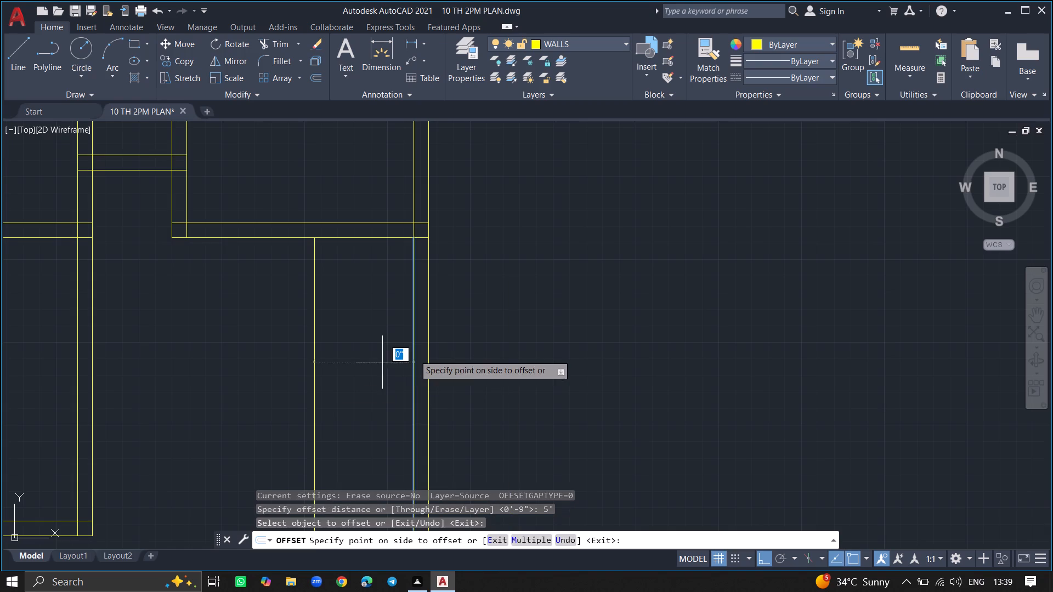
drag(365, 365, 316, 368)
click(316, 368)
key(Return)
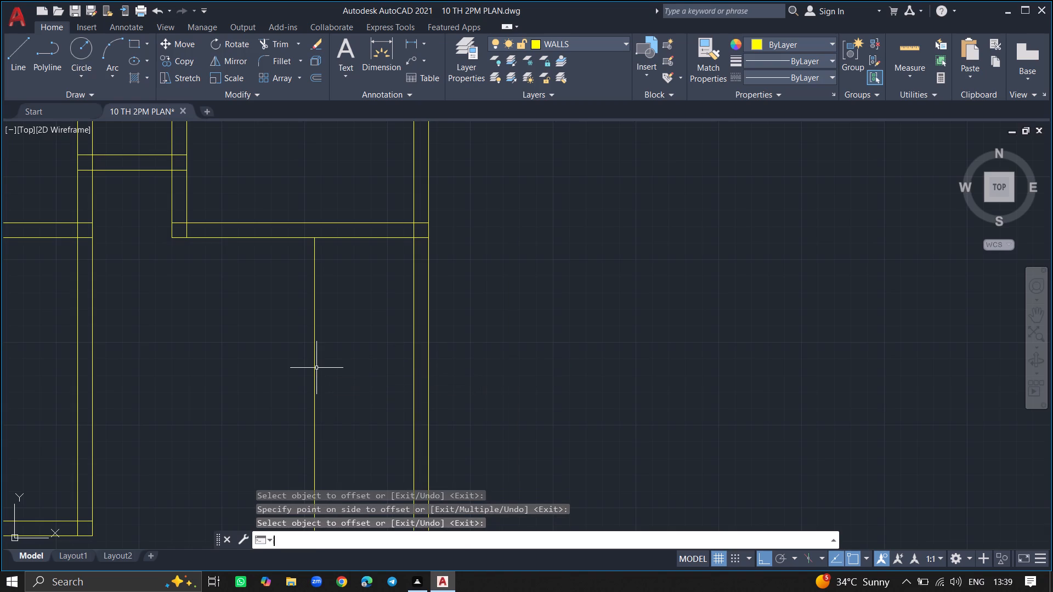
Offset the new vertical line 9" further left to form the left wall of the small room below the third room.
text(OFFSET)
key(Return)
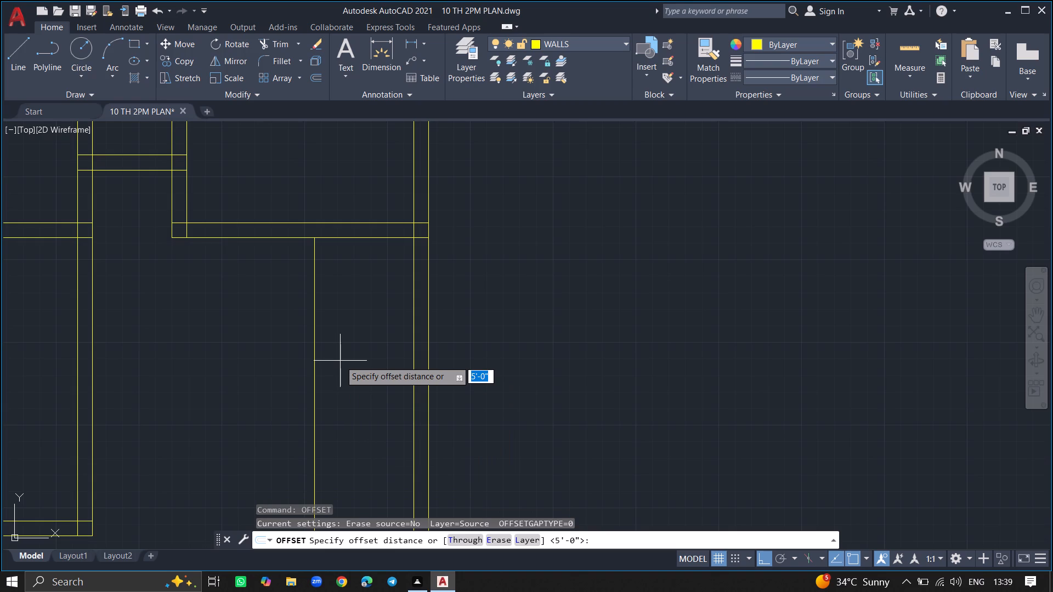
key(9)
key(shift+quotedbl)
key(Return)
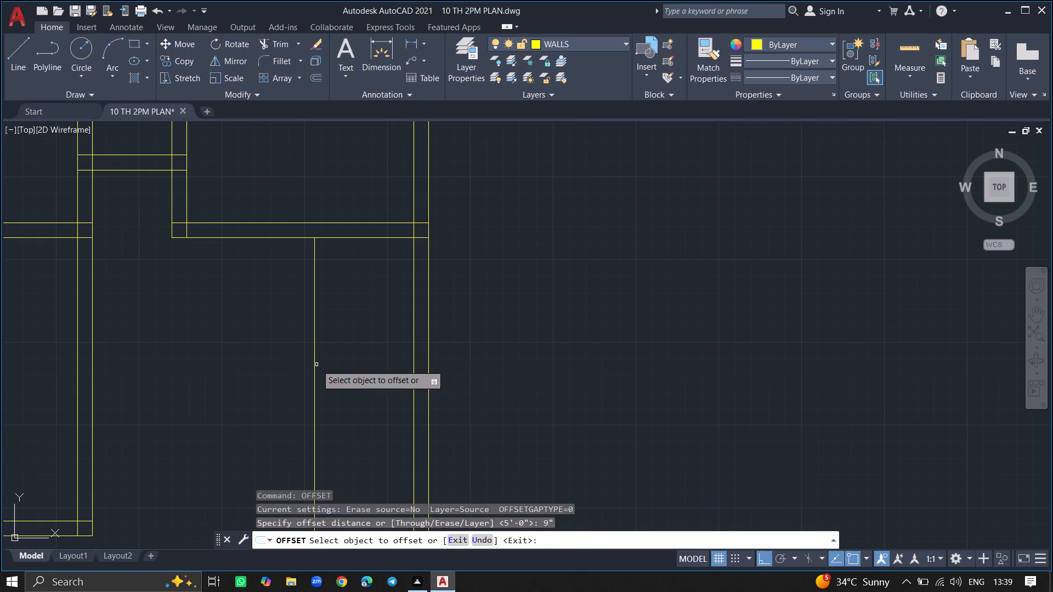
drag(313, 366, 277, 378)
click(277, 378)
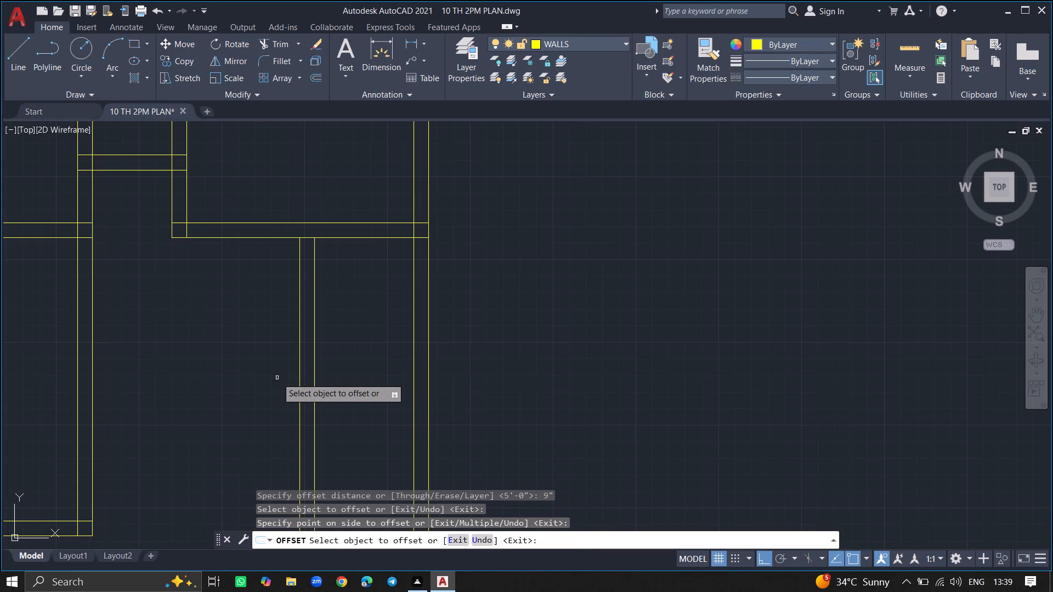
key(Return)
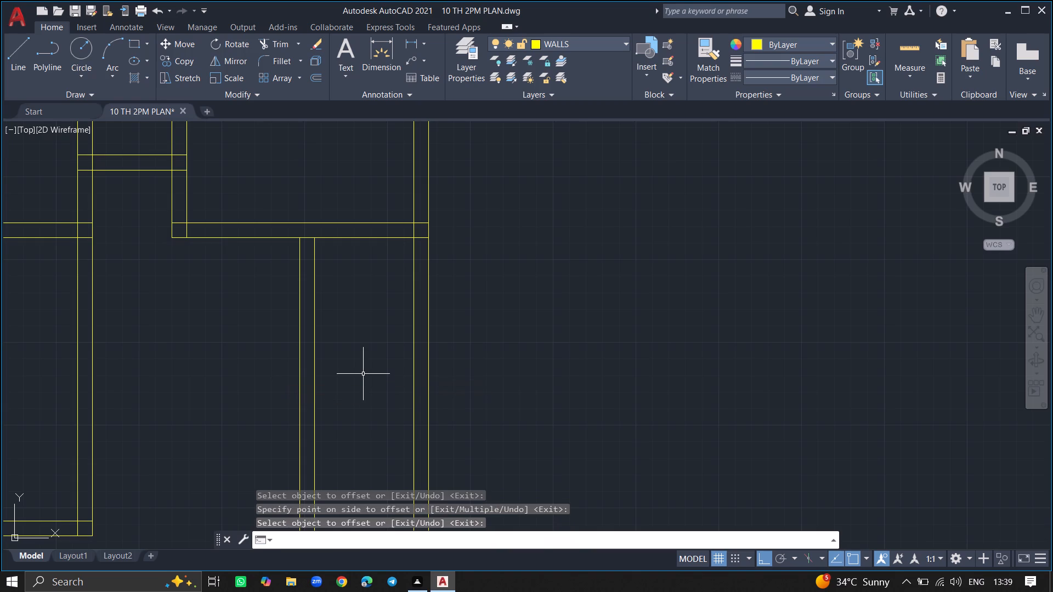
Offset the lower line of the third room's bottom wall 5'5" downward to set the small room's depth.
key(o)
text(FF)
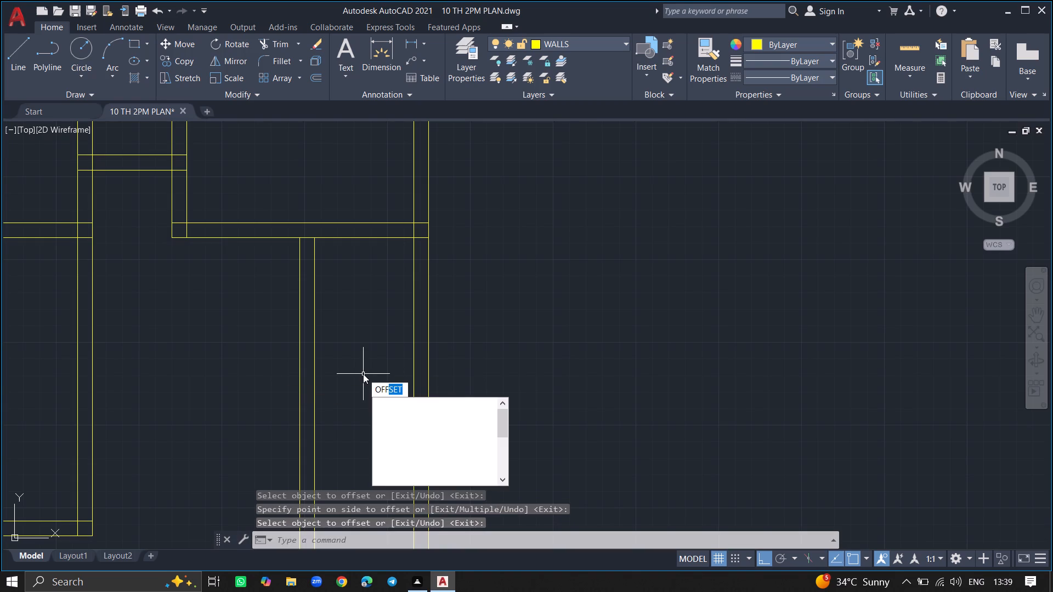
text(SET)
key(Return)
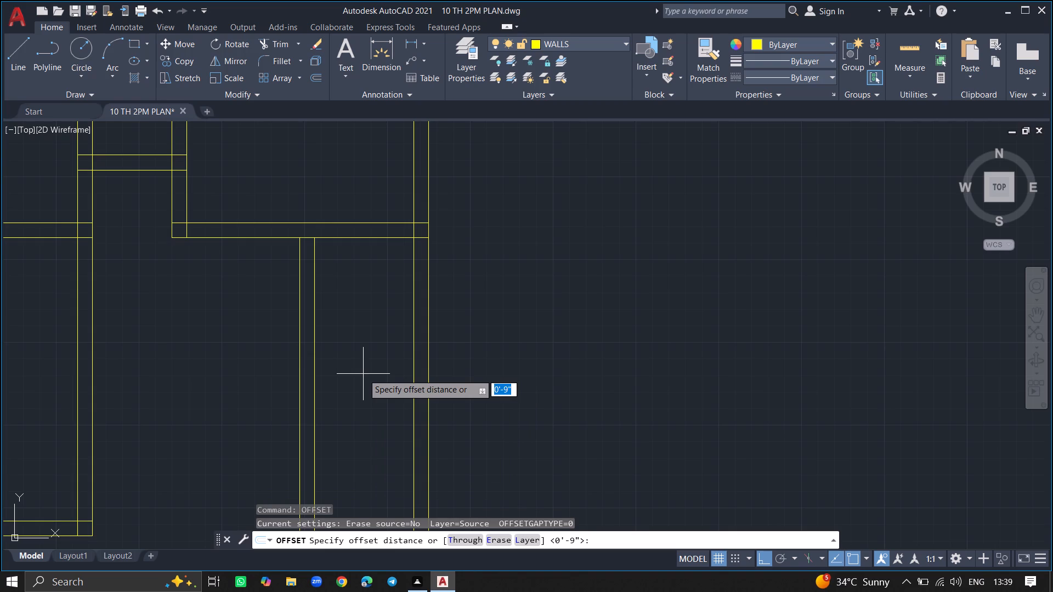
text(5'5)
key(shift+quotedbl)
key(Return)
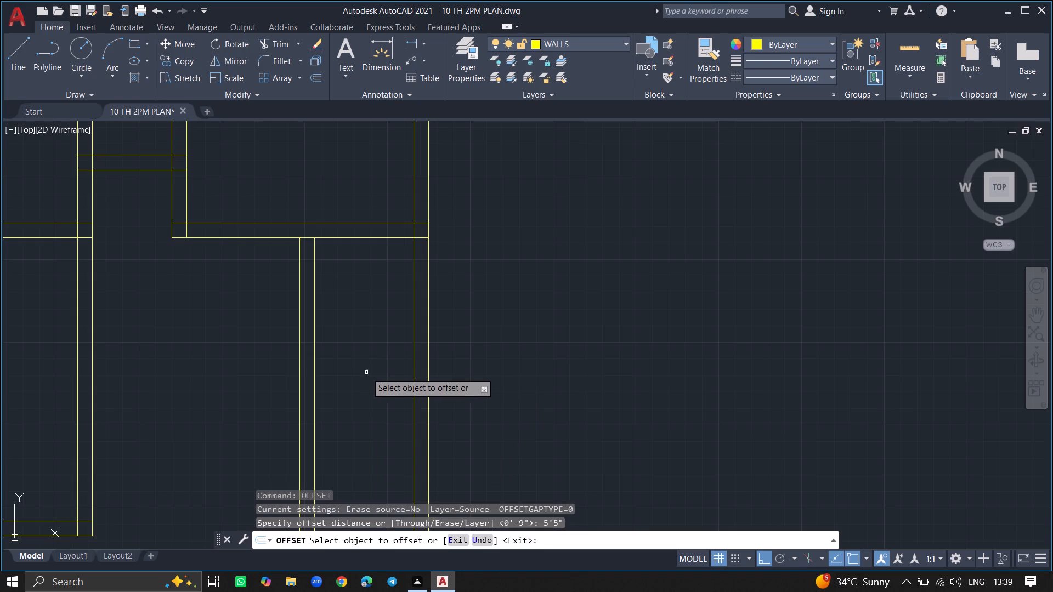
click(377, 238)
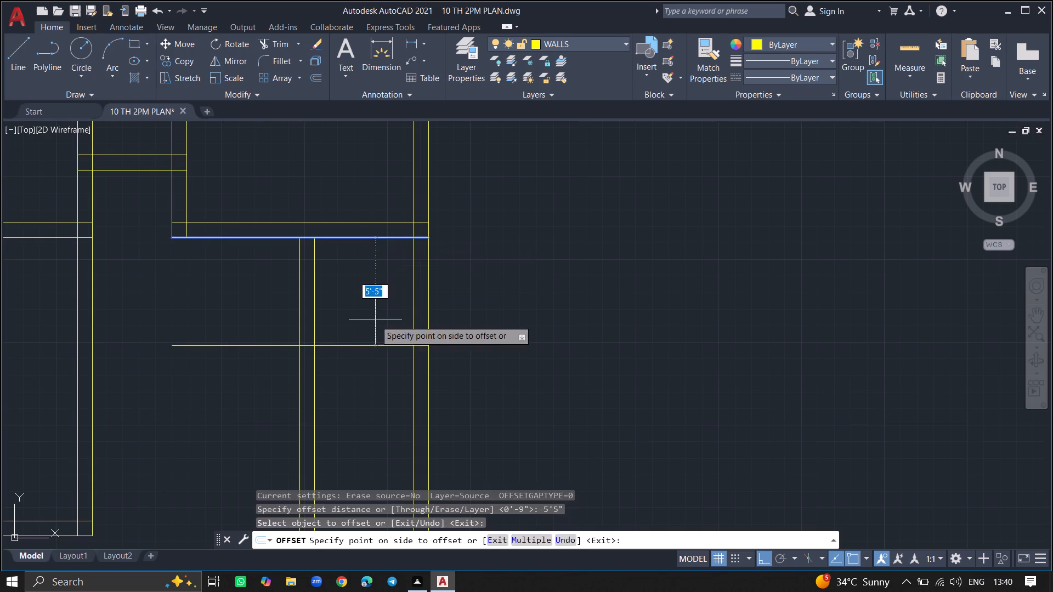
click(375, 320)
key(Return)
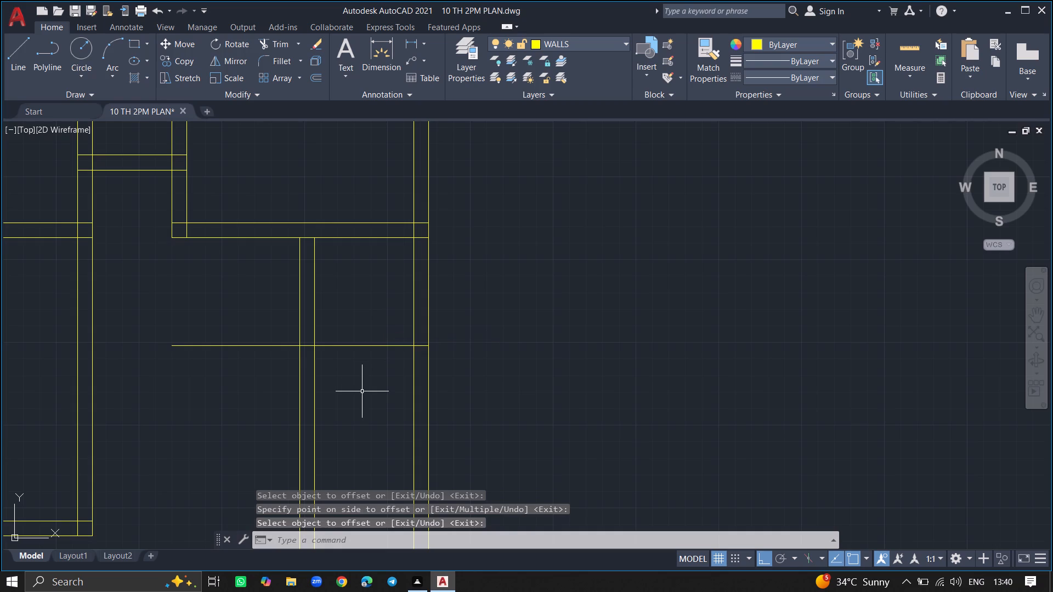
Offset the small room's lower boundary line 9" downward to form its bottom wall.
text(OFFSET)
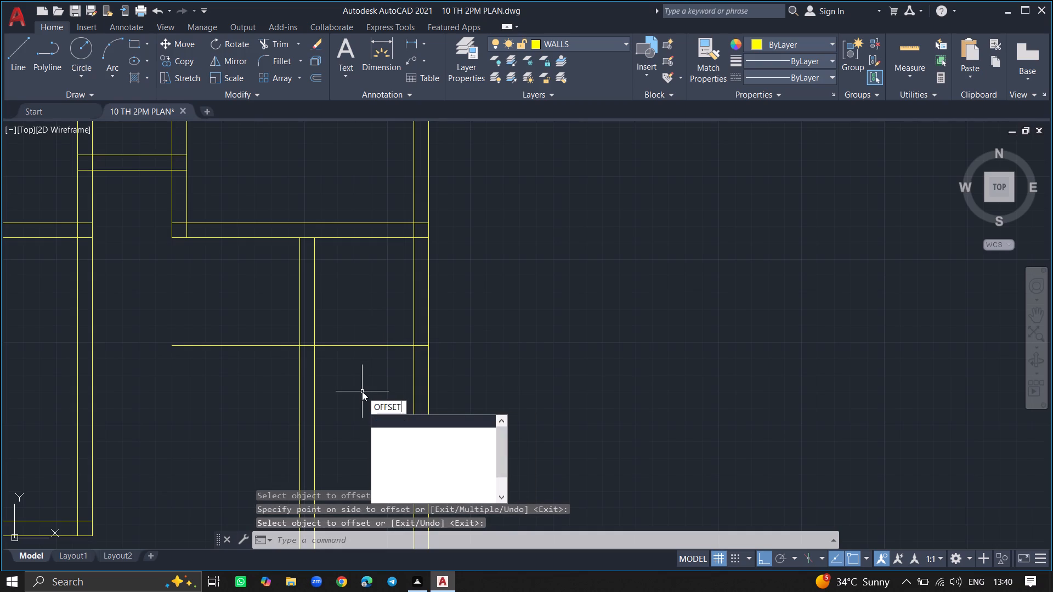
key(Return)
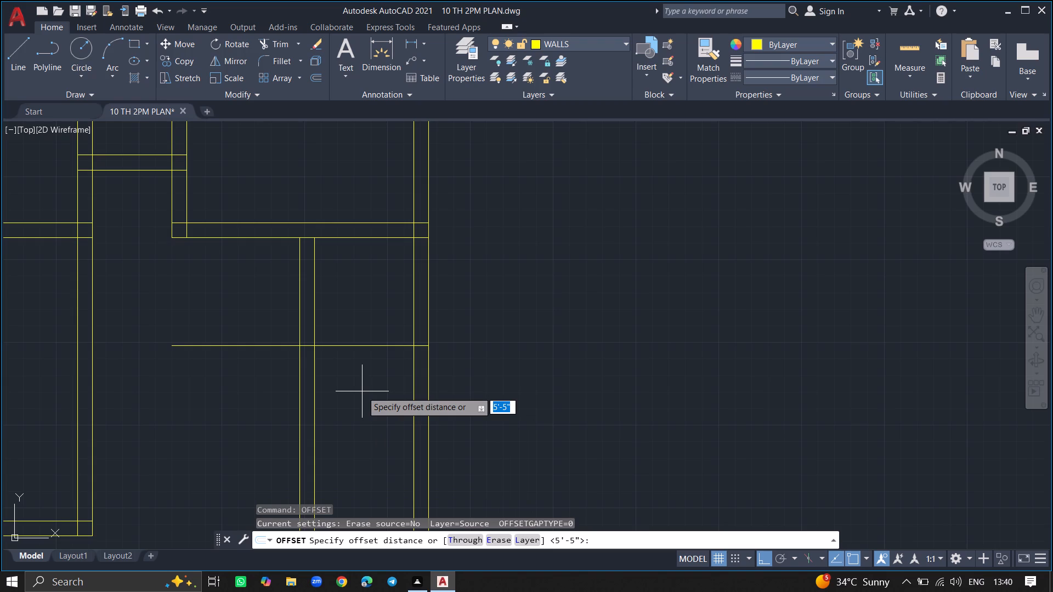
key(9)
key(shift+quotedbl)
key(Return)
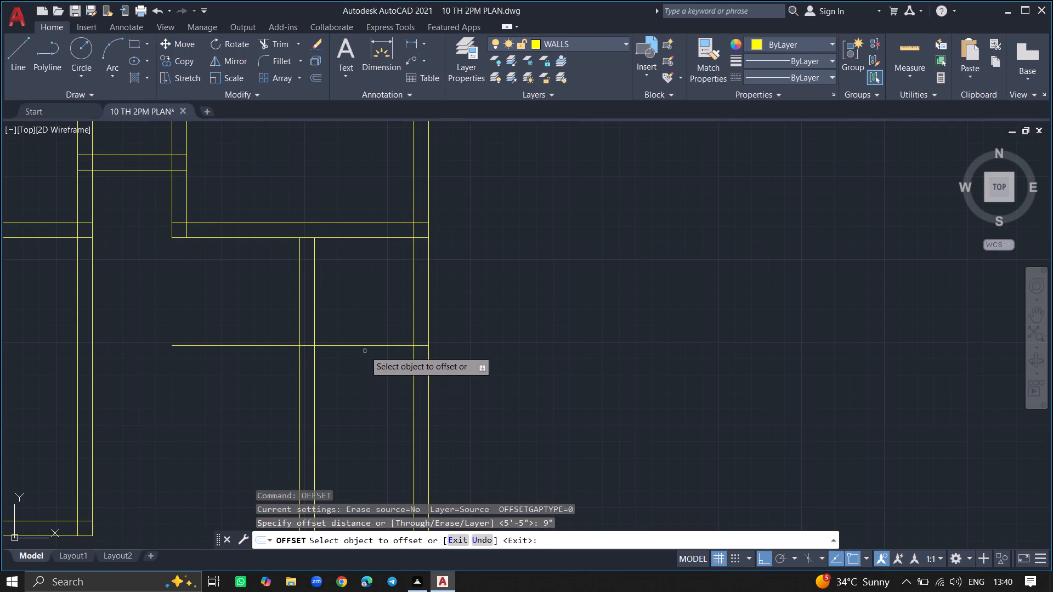
drag(362, 346, 364, 375)
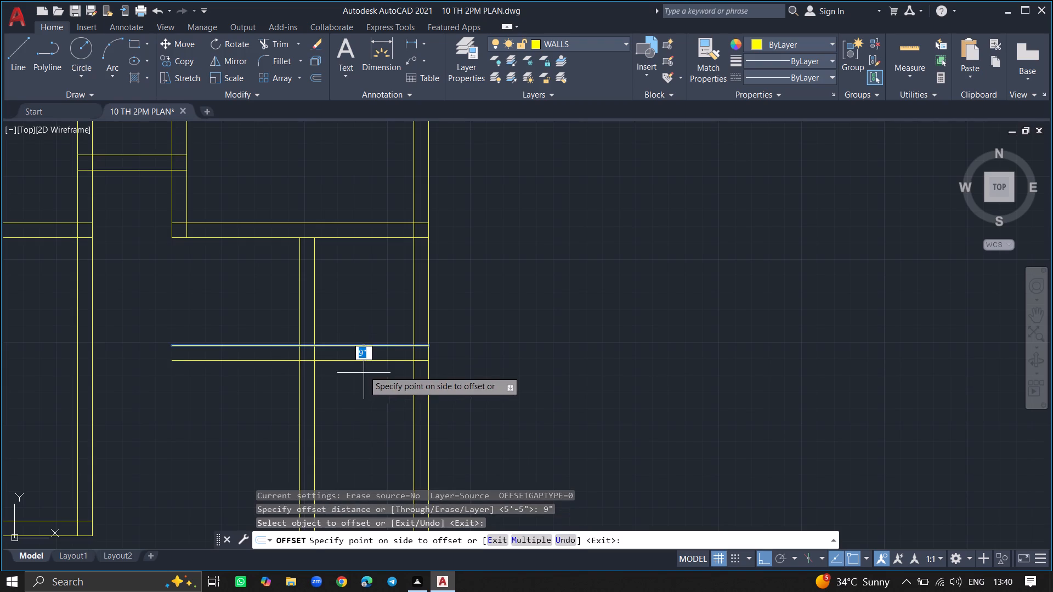
drag(364, 375, 364, 383)
click(364, 383)
key(Return)
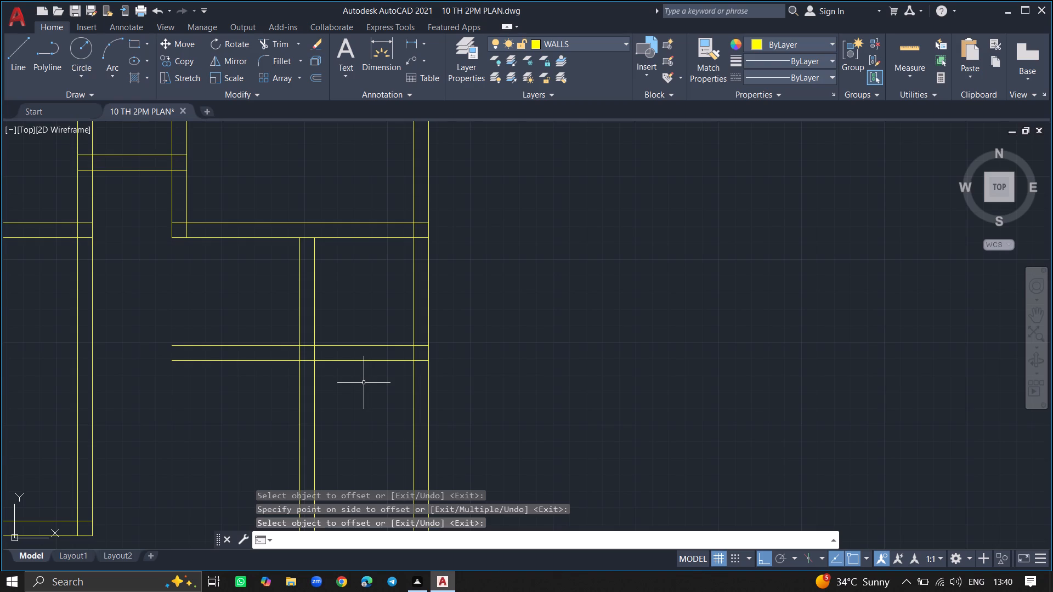
Trim both lines of the small room's bottom wall where they extend left past its left wall.
text(TR)
key(Return)
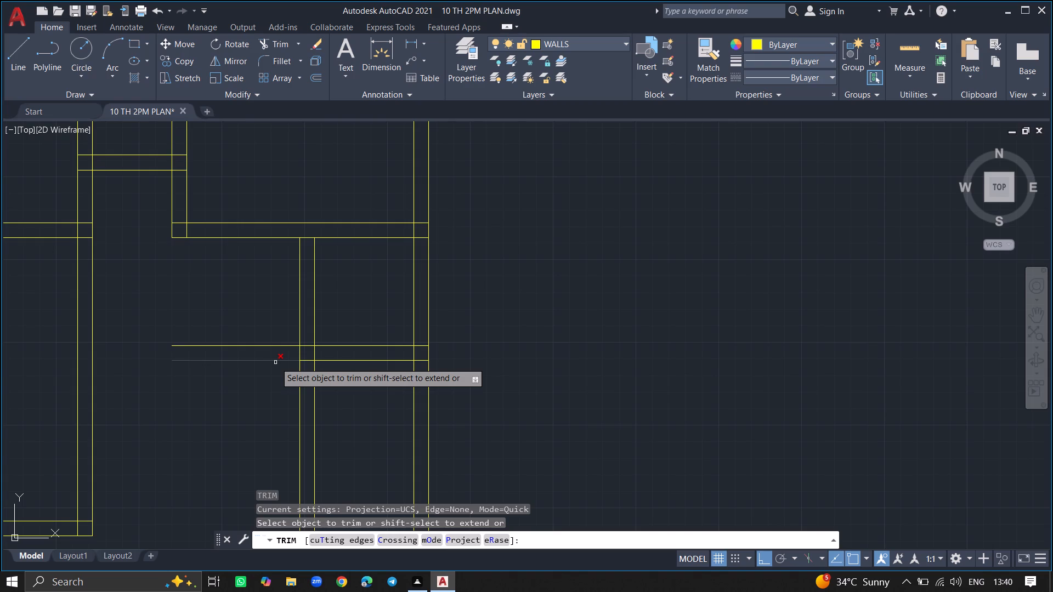
click(275, 362)
click(277, 345)
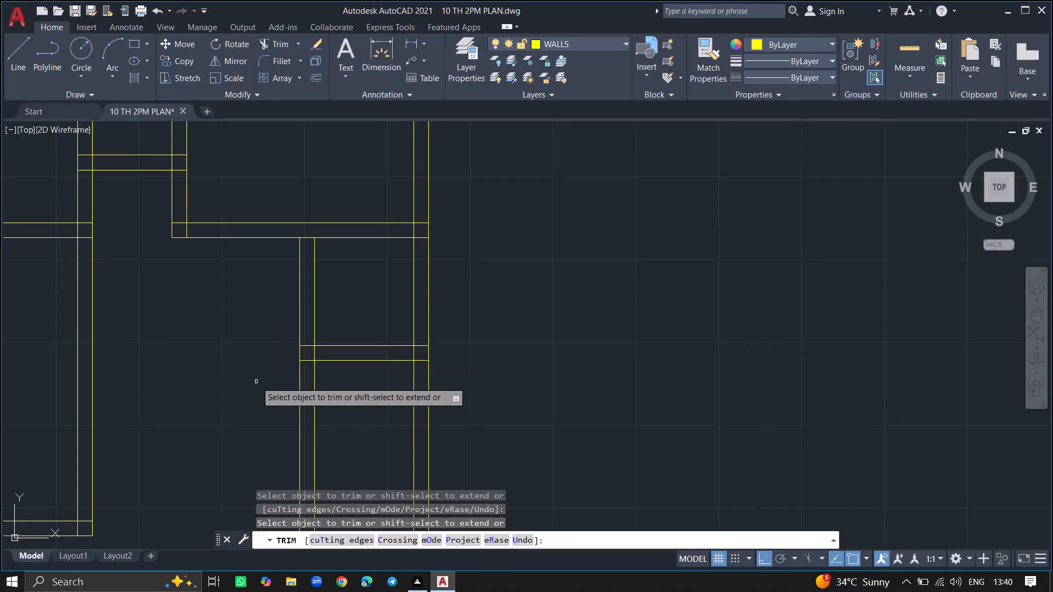
key(Return)
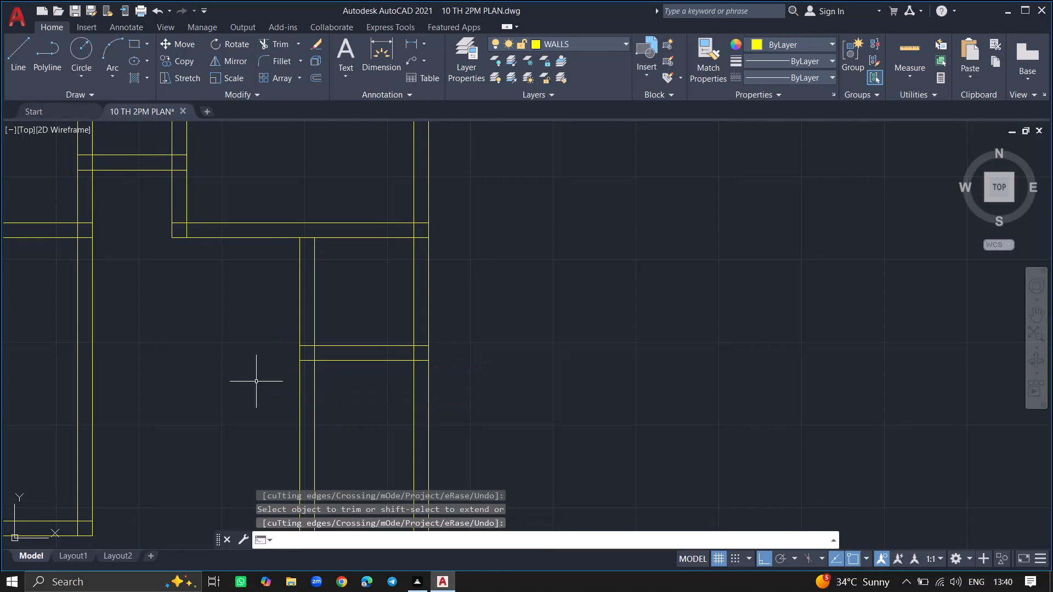
Offset the lower line of the small room's bottom wall 5' downward to set the depth of a second small room.
ctrl+scroll(256, 382, down, 3)
ctrl+scroll(281, 432, up, 2)
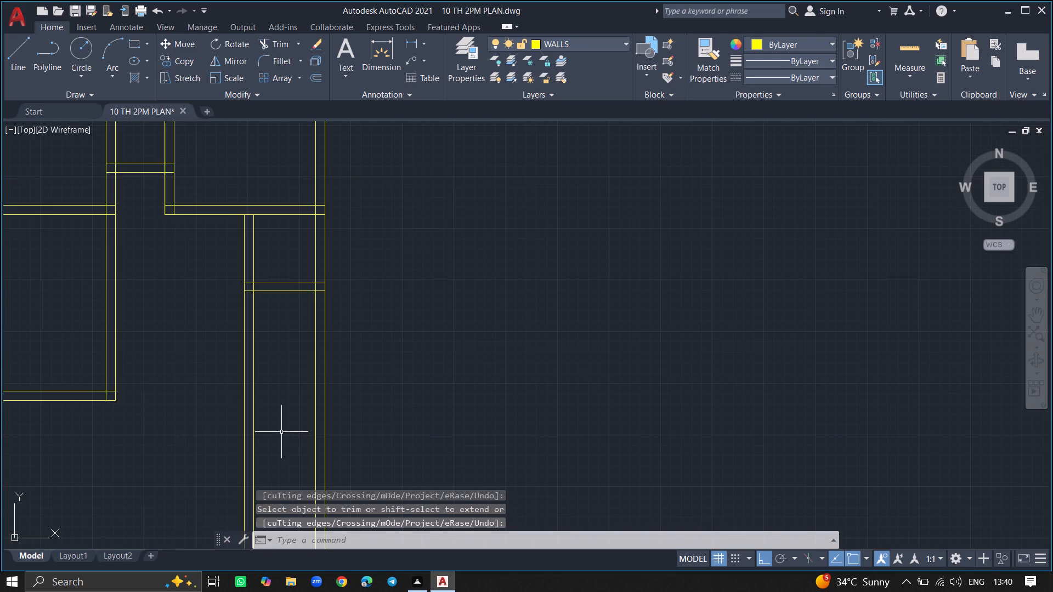
ctrl+scroll(274, 356, up, 1)
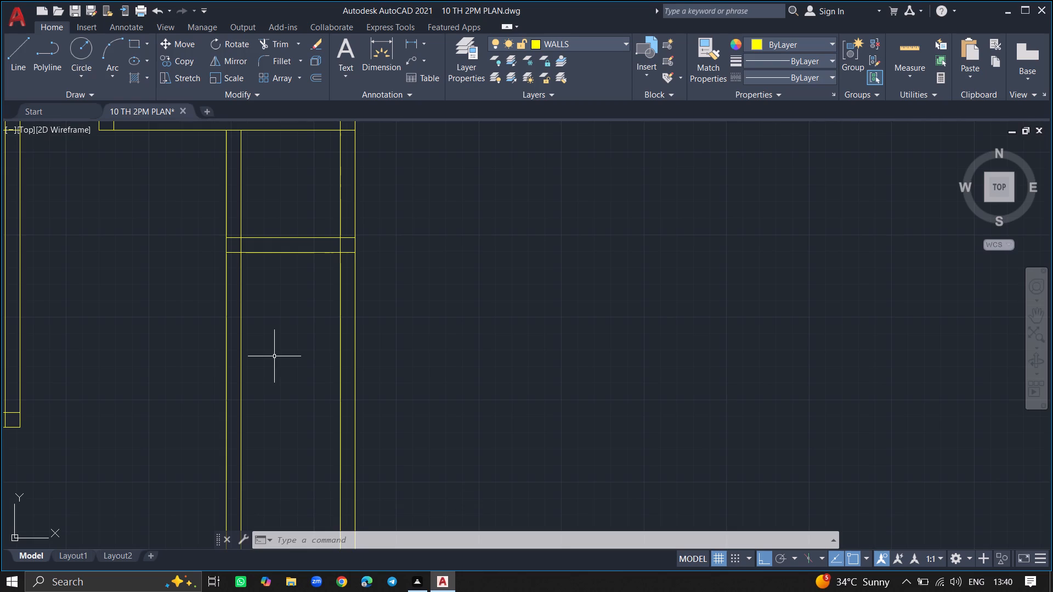
key(o)
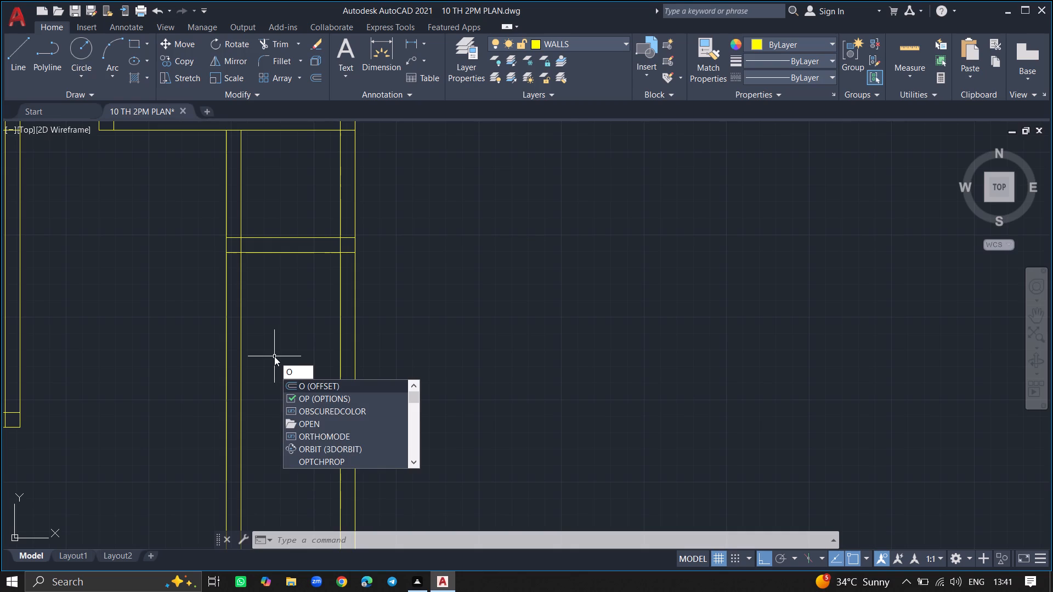
text(FF)
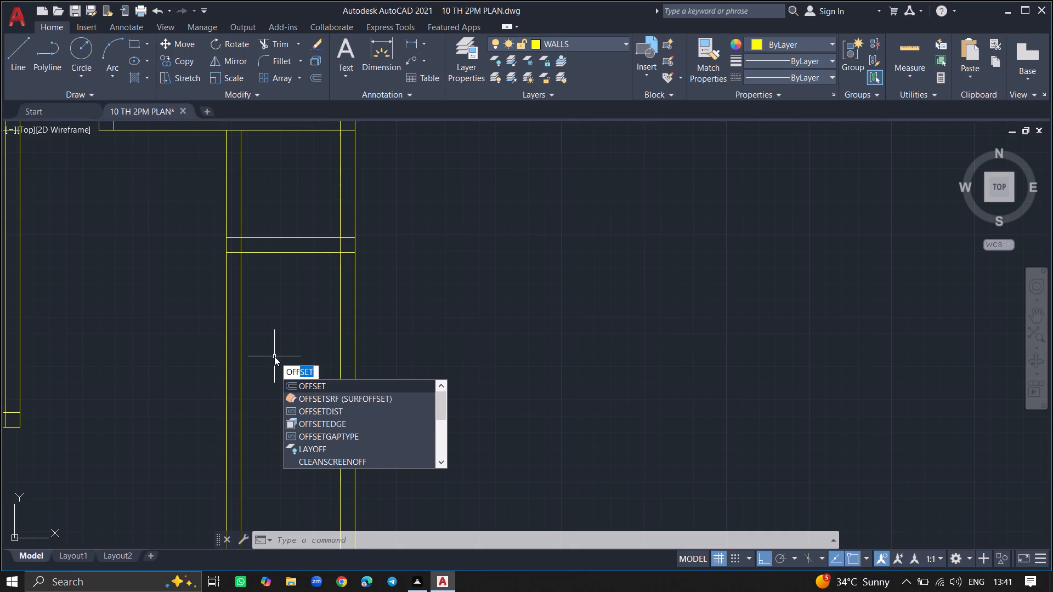
click(292, 382)
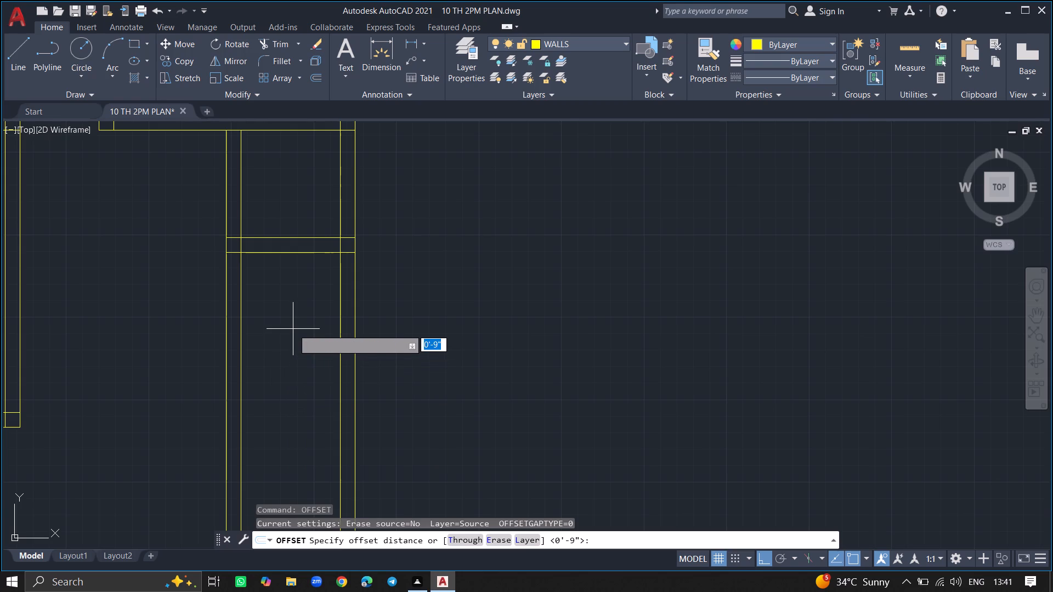
text(5')
key(Return)
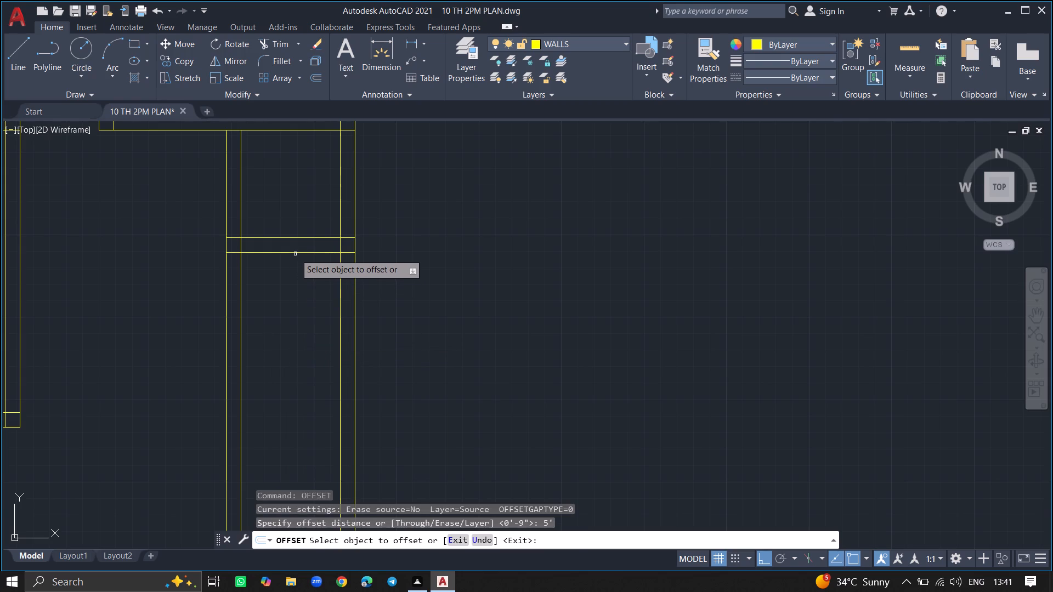
click(295, 253)
click(288, 324)
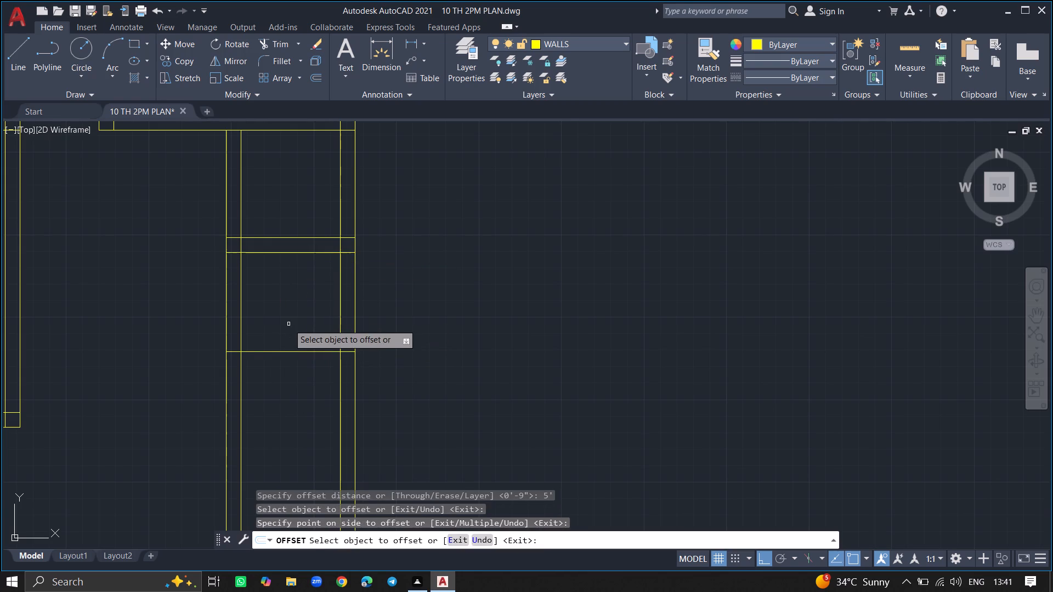
key(Return)
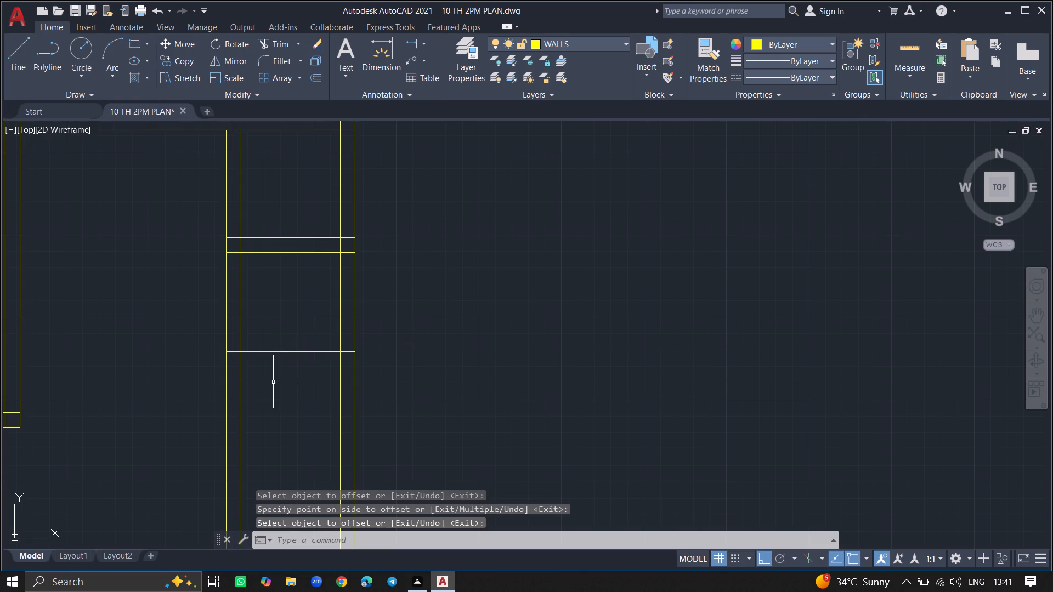
Offset the new horizontal line 9" downward to form the second small room's bottom wall.
text(OFF)
text(SET)
key(Return)
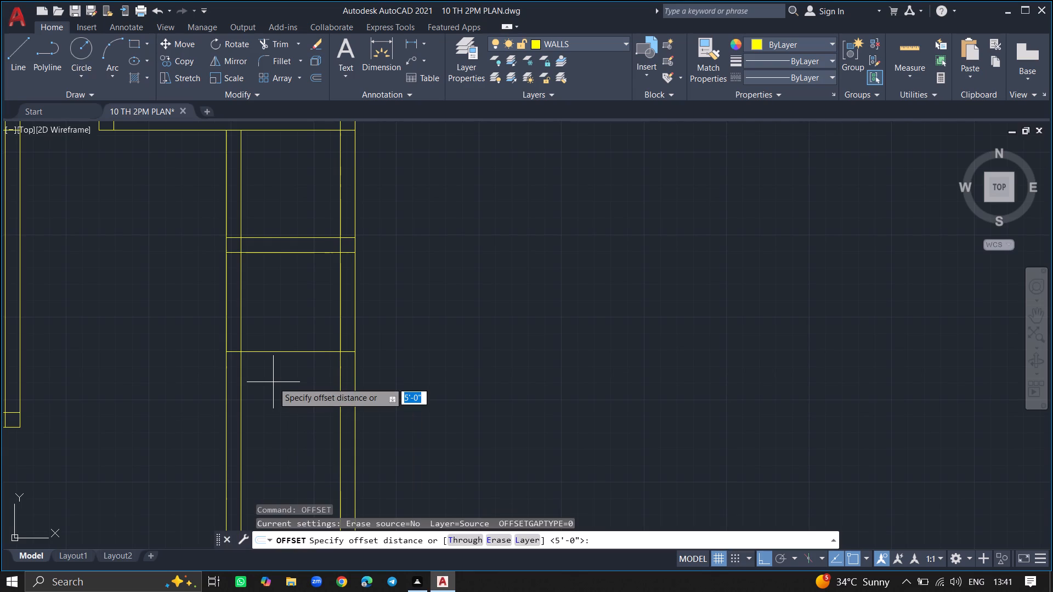
key(9)
key(shift+quotedbl)
key(Return)
click(280, 353)
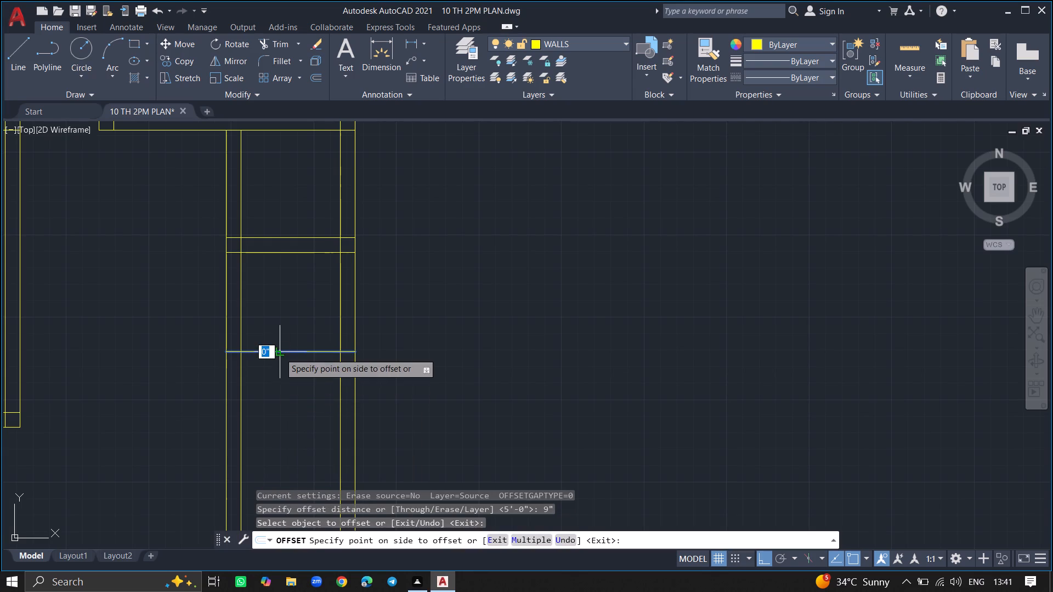
click(279, 402)
key(Return)
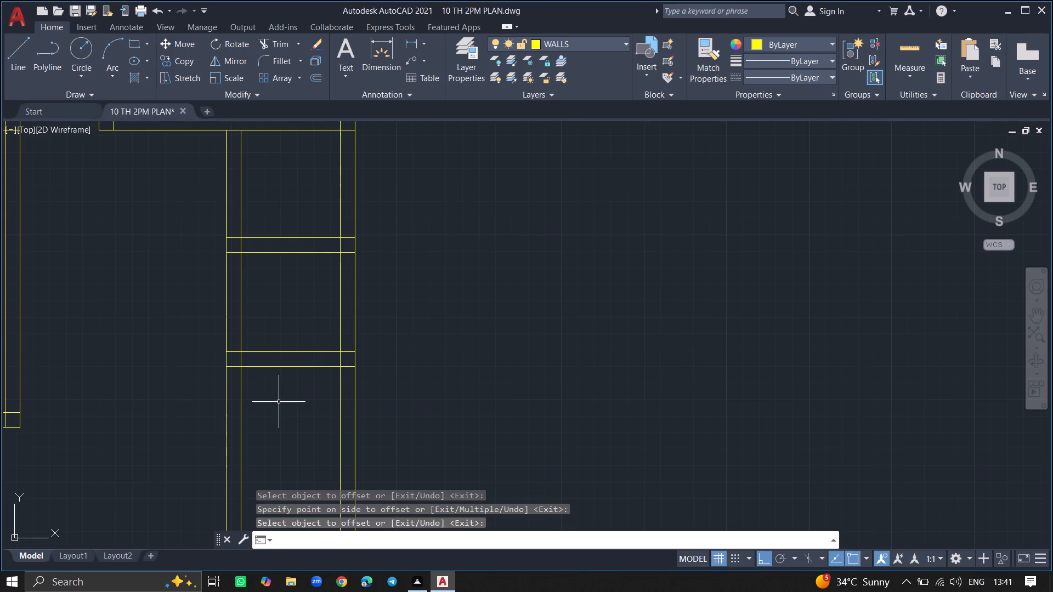
Trim both lines of the small rooms' left wall below the second small room's bottom wall.
text(TRIM)
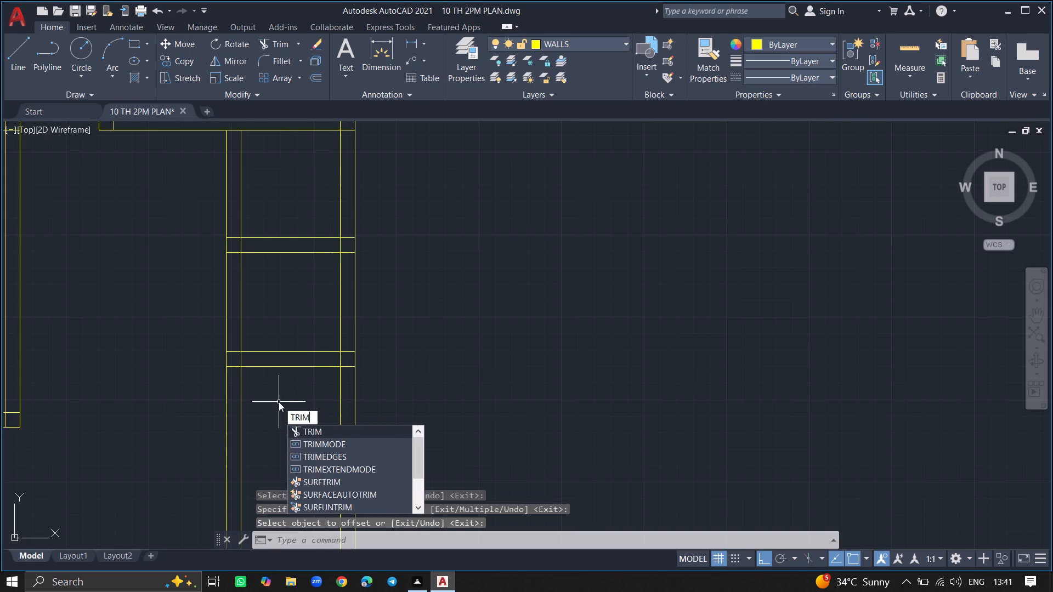
key(Return)
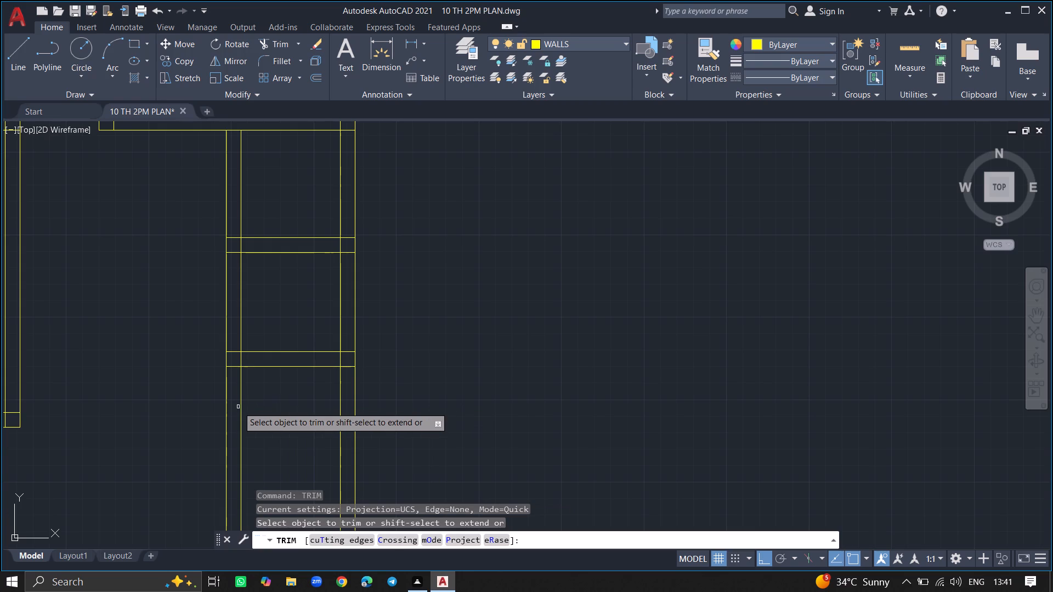
click(238, 407)
click(259, 407)
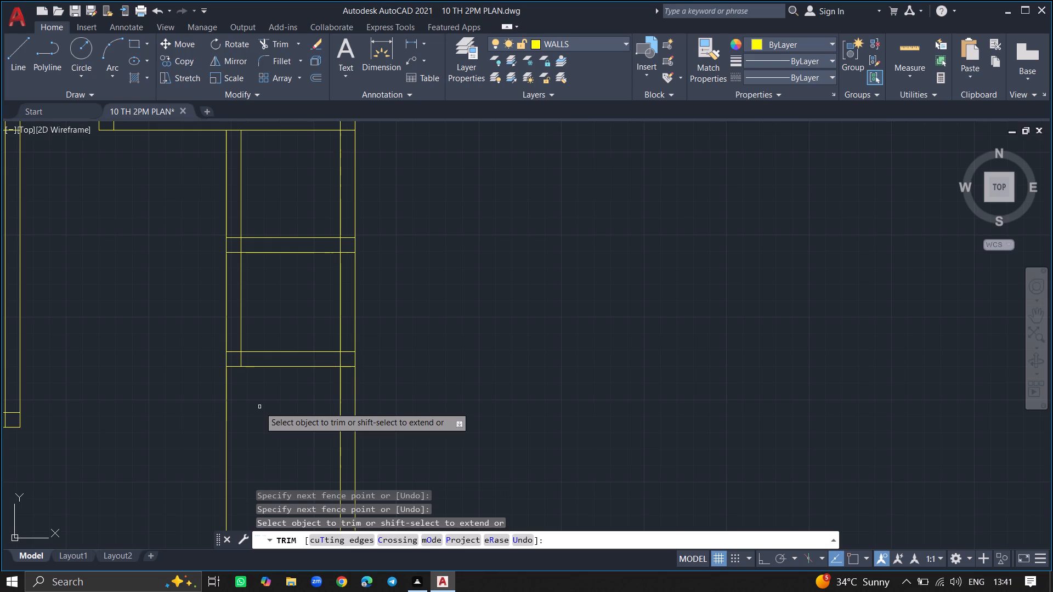
click(224, 409)
key(Return)
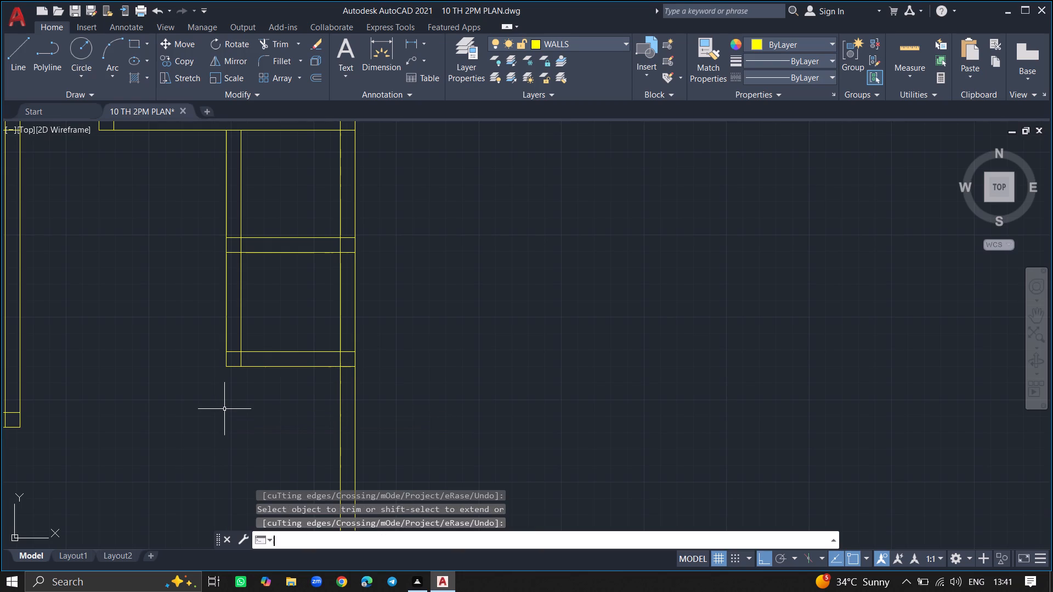
Measure the horizontal gap between the small rooms' left wall and the lower-left room's right wall with a linear dimension.
ctrl+scroll(224, 409, down, 3)
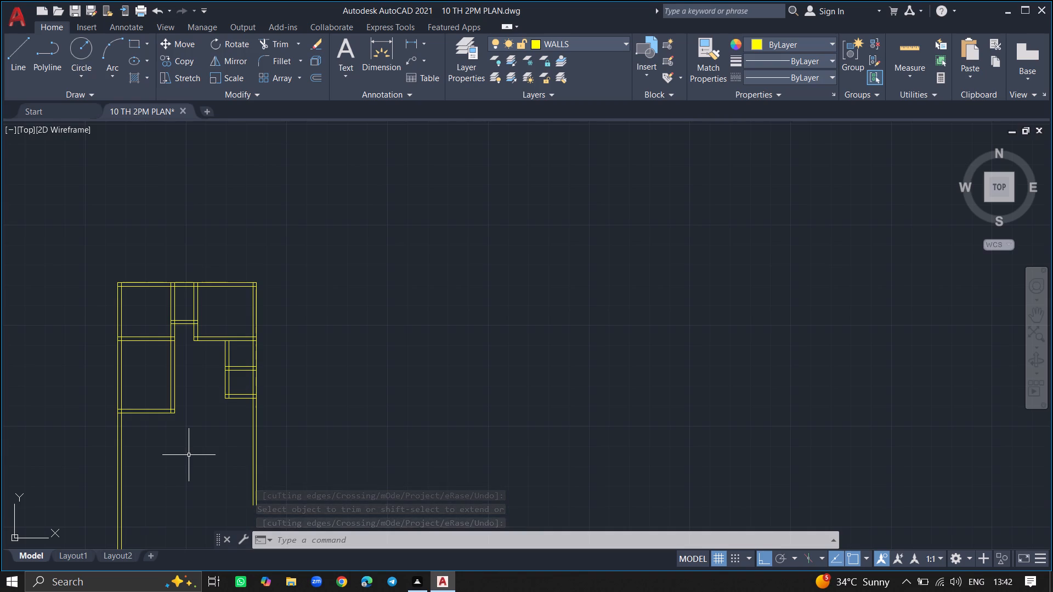
ctrl+scroll(208, 386, up, 3)
text(DIML)
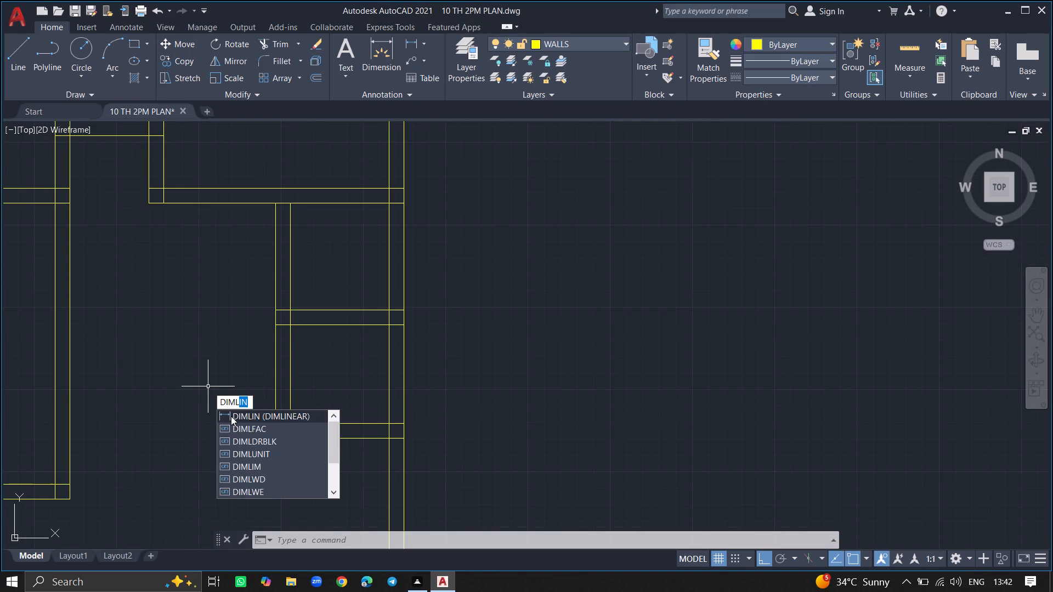
click(231, 416)
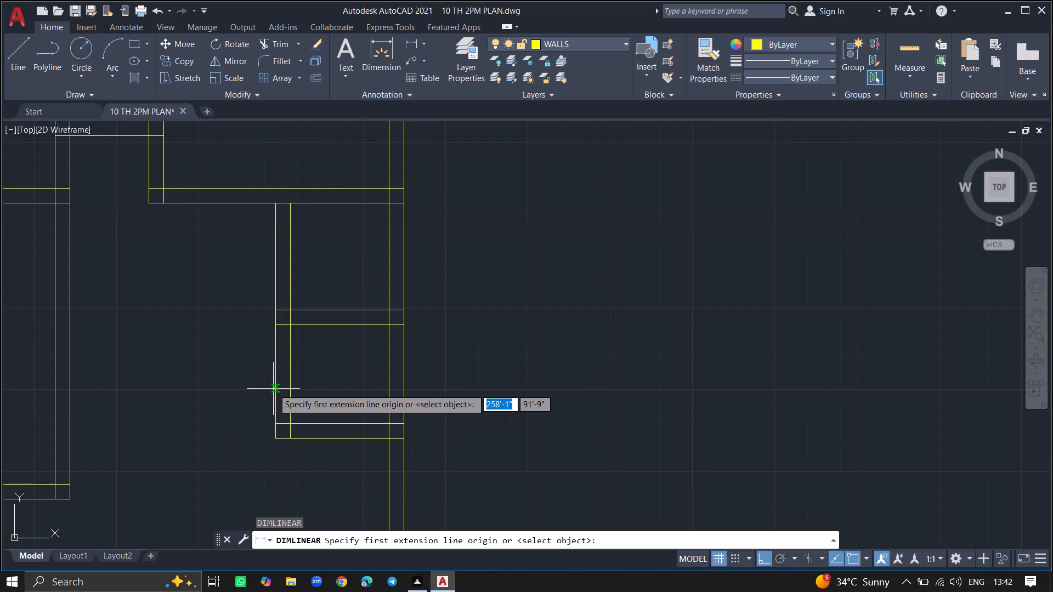
click(273, 389)
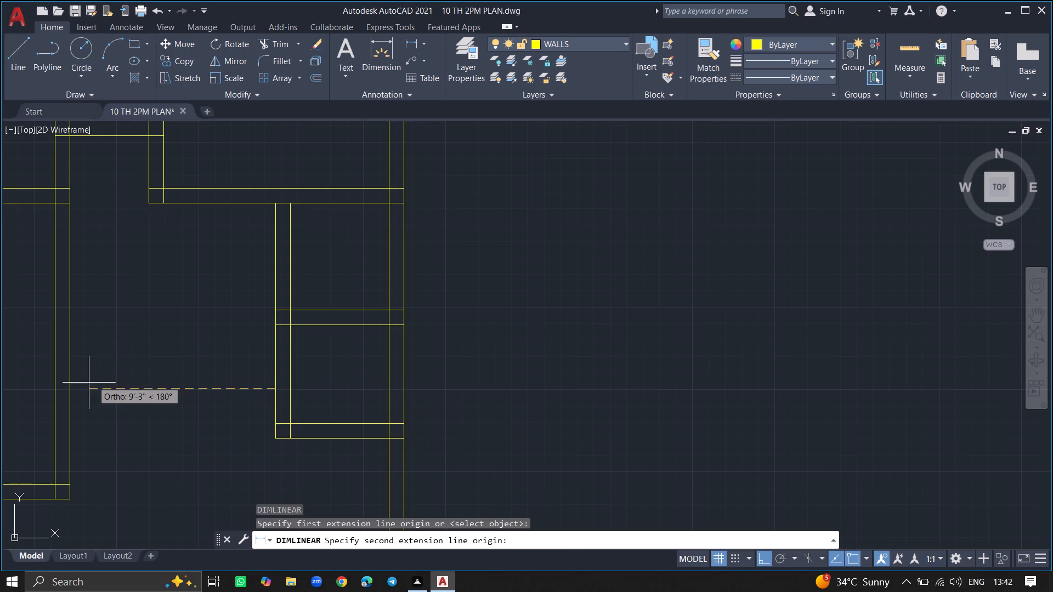
click(66, 388)
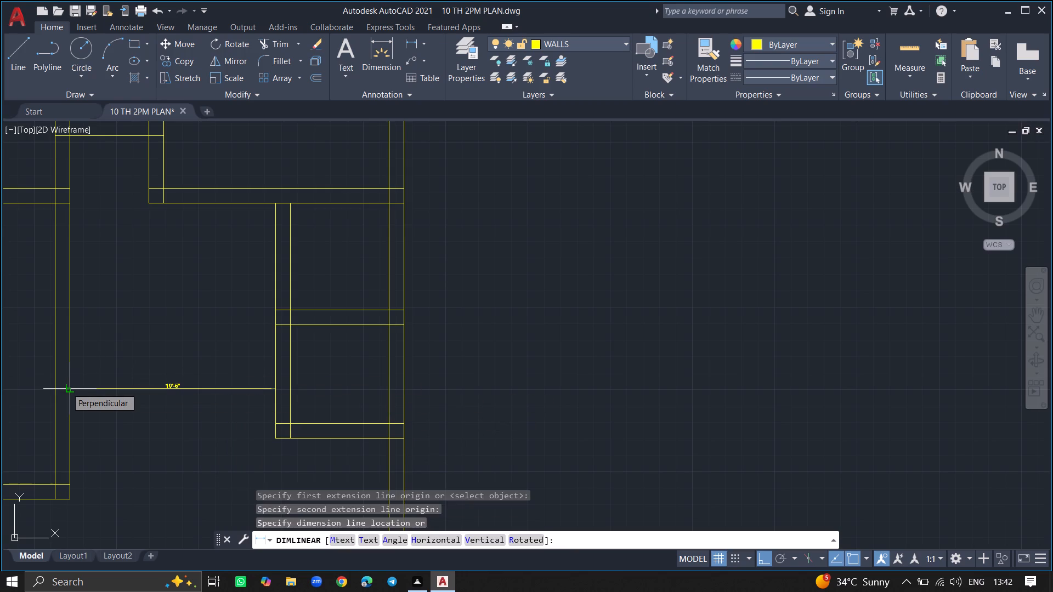
key(Escape)
Draw a short horizontal line across the thickness of the lower-left room's right wall, partway along its height.
ctrl+scroll(66, 388, down, 2)
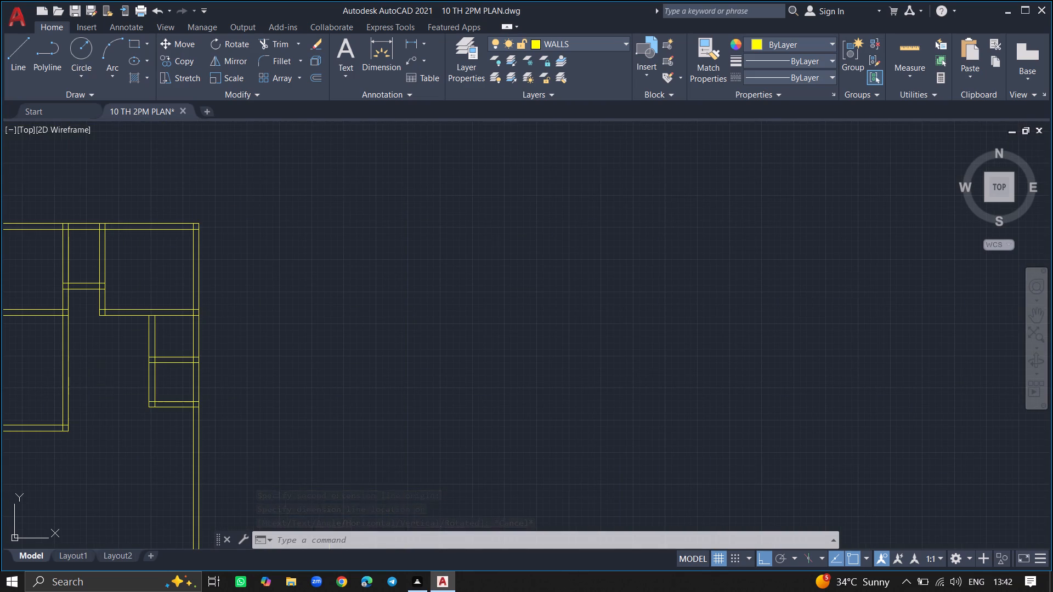
ctrl+scroll(278, 413, up, 3)
ctrl+scroll(266, 385, down, 2)
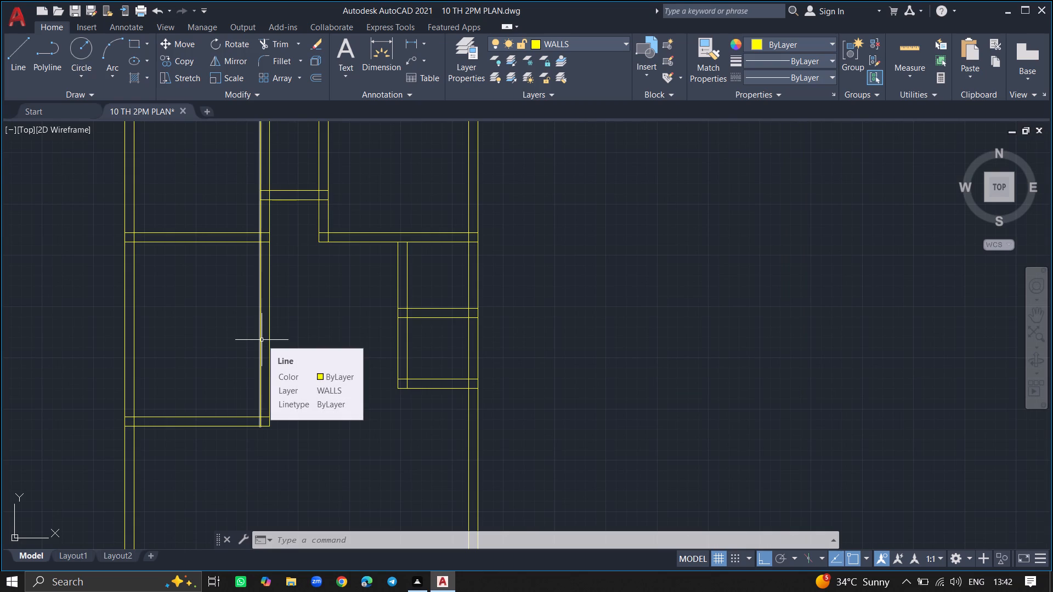
key(l)
key(Return)
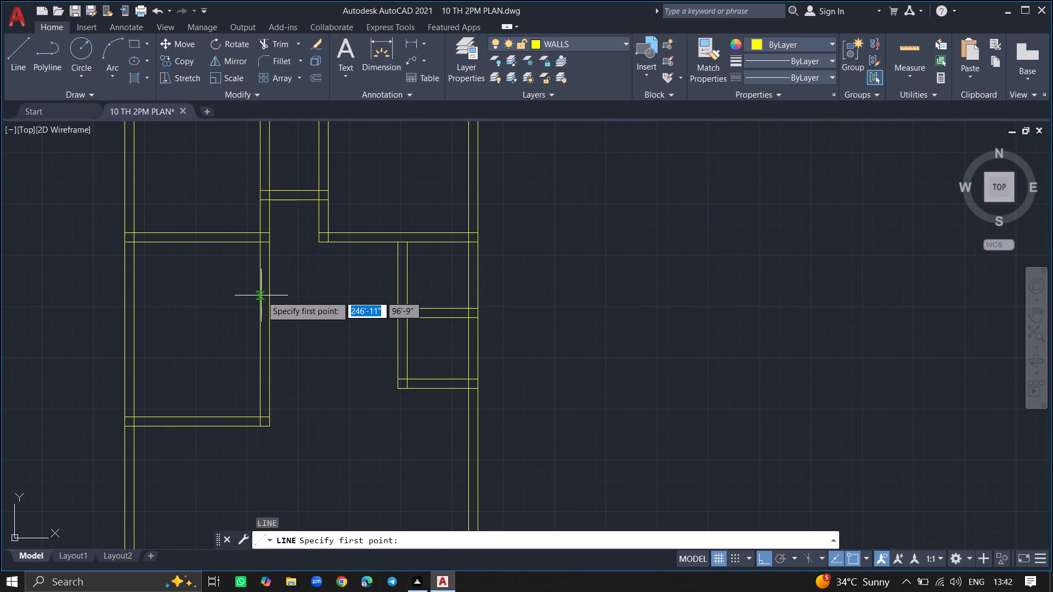
click(261, 295)
click(272, 294)
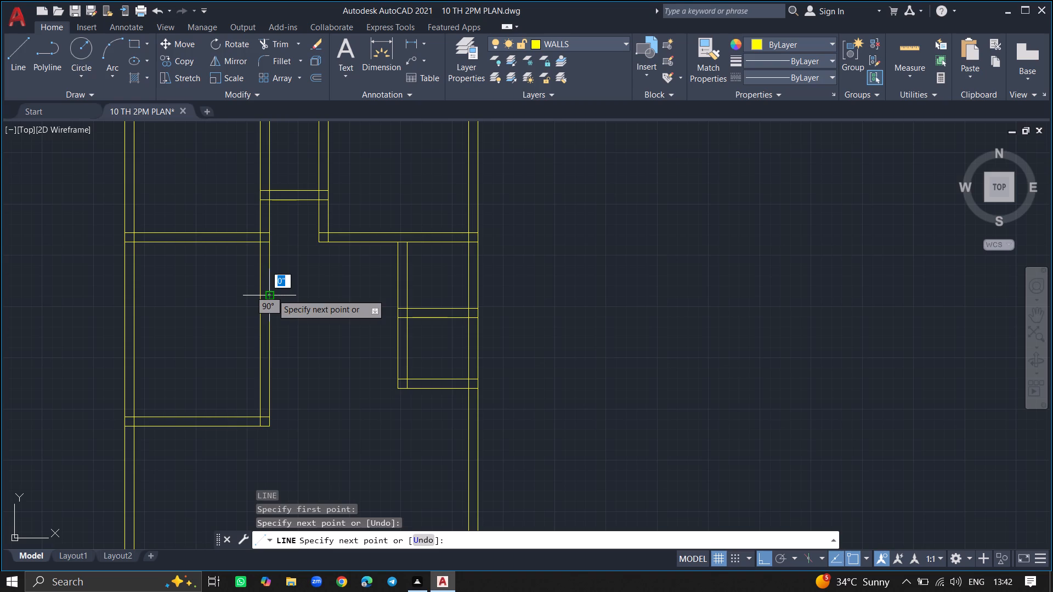
key(Return)
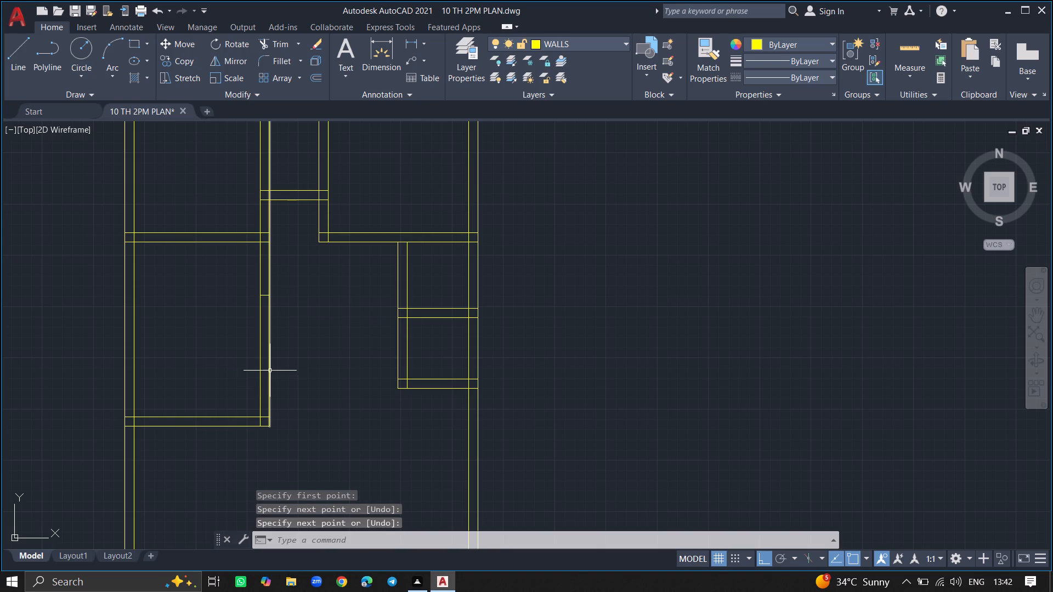
Draw a second short horizontal line across the thickness of the lower-left room's right wall, below the first short line.
key(l)
key(Return)
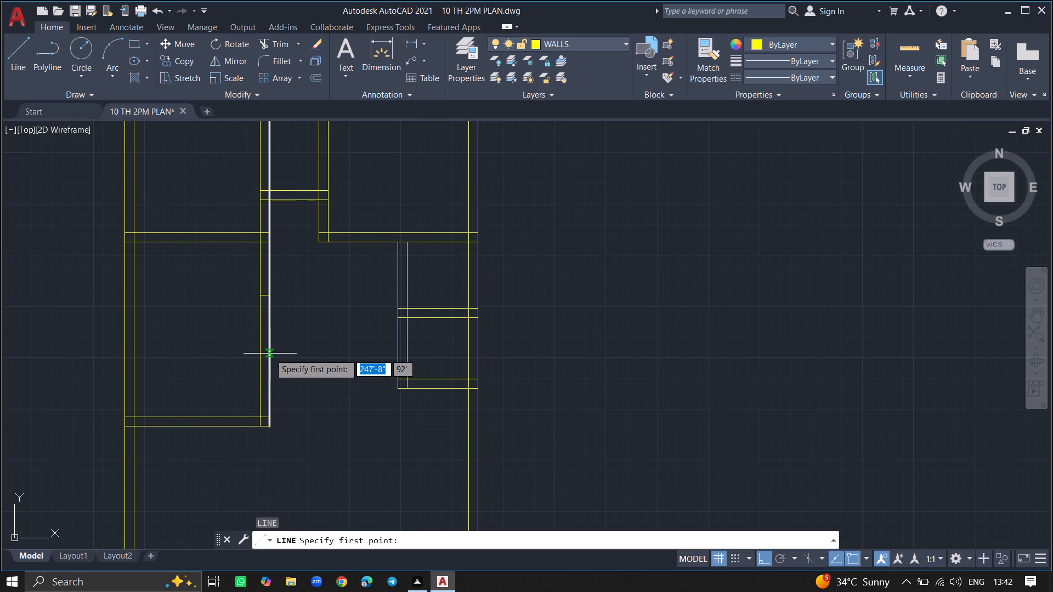
click(270, 352)
click(259, 352)
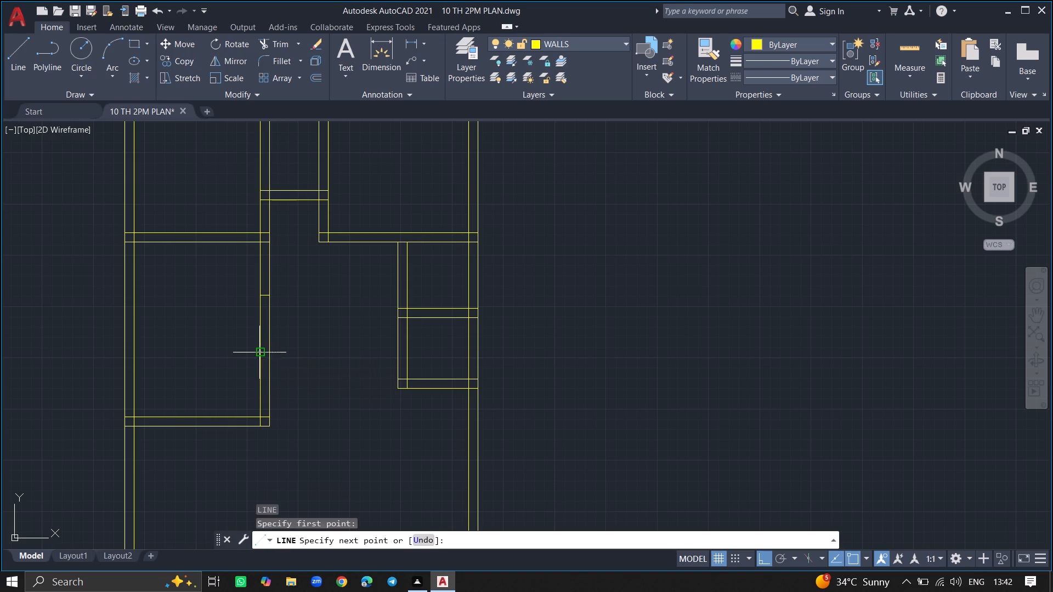
key(Return)
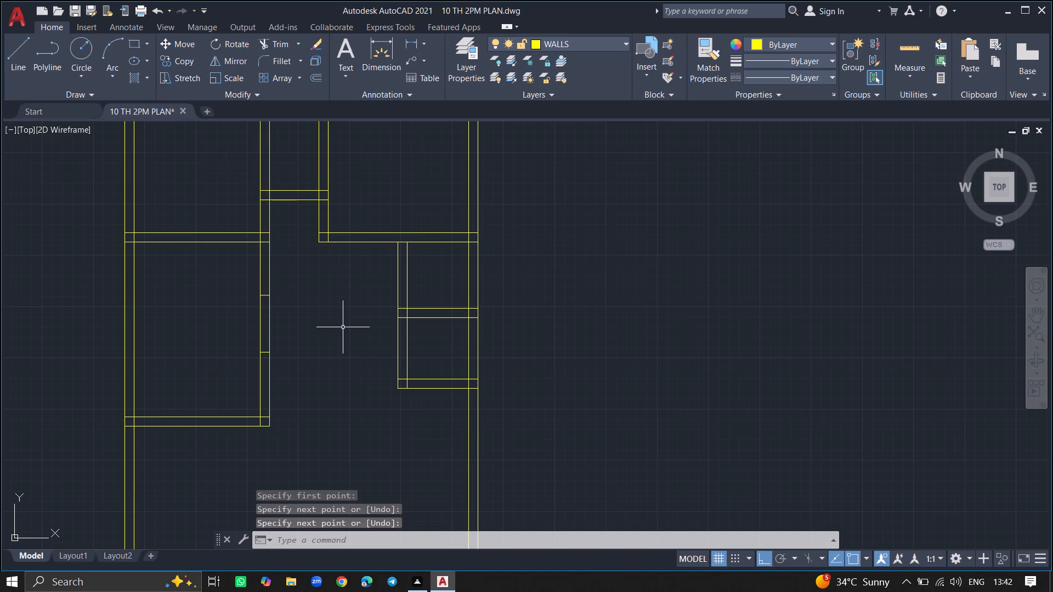
Trim both lines of the lower-left room's right wall between the two short cross lines to make an opening.
text(TRIM)
key(Return)
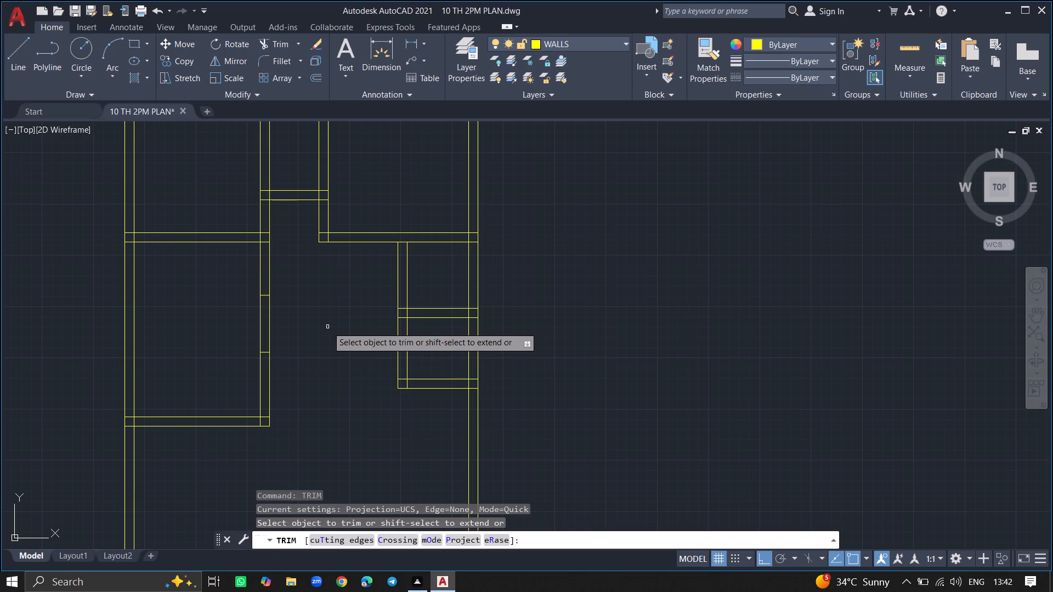
click(270, 328)
click(260, 326)
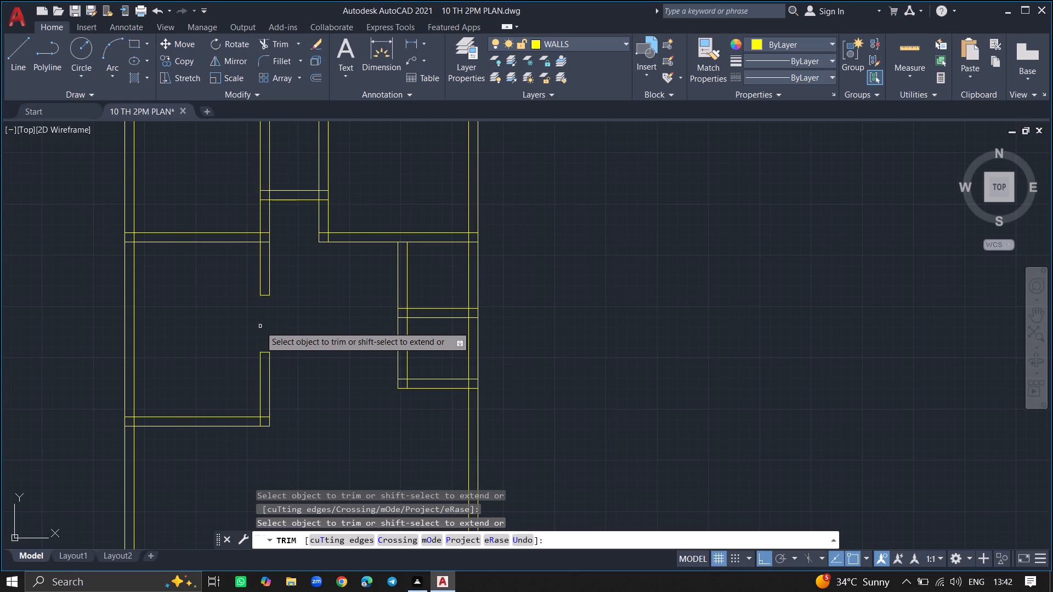
key(Return)
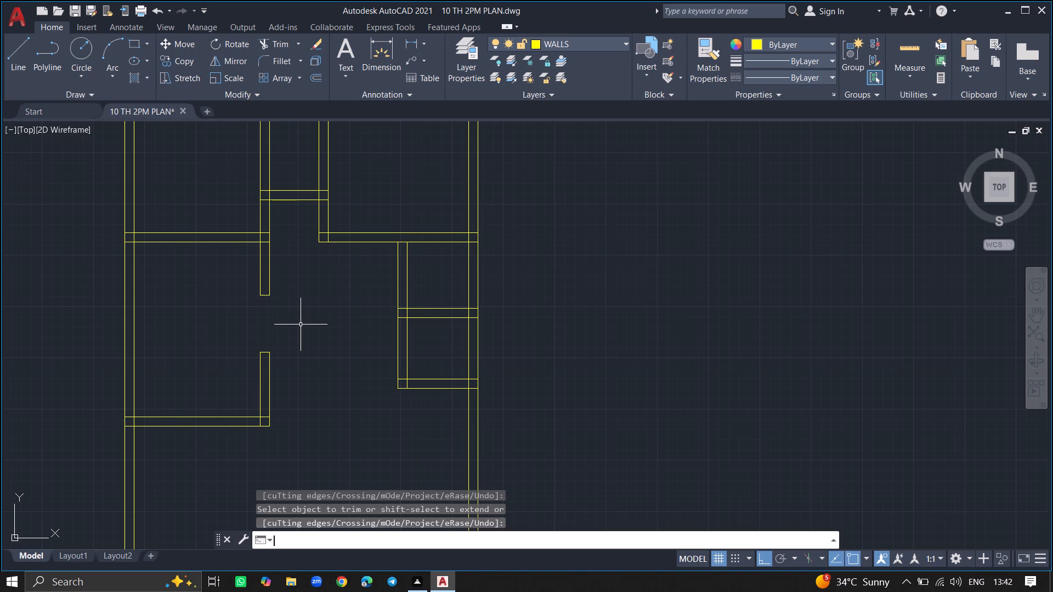
Offset the inner line of the building's left outer wall 5'6" to the right.
ctrl+scroll(301, 325, down, 4)
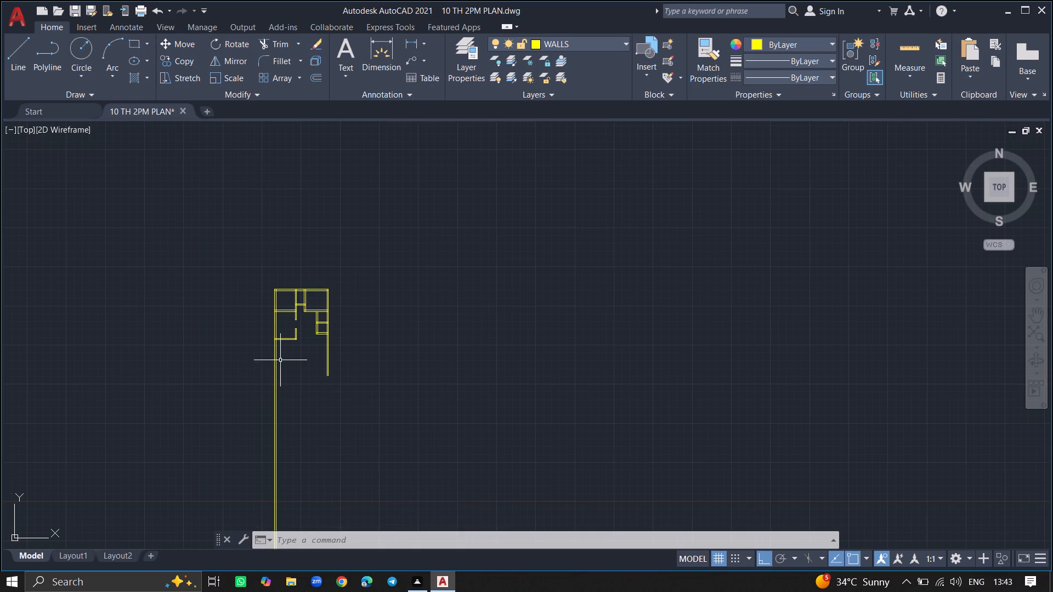
ctrl+scroll(280, 360, up, 4)
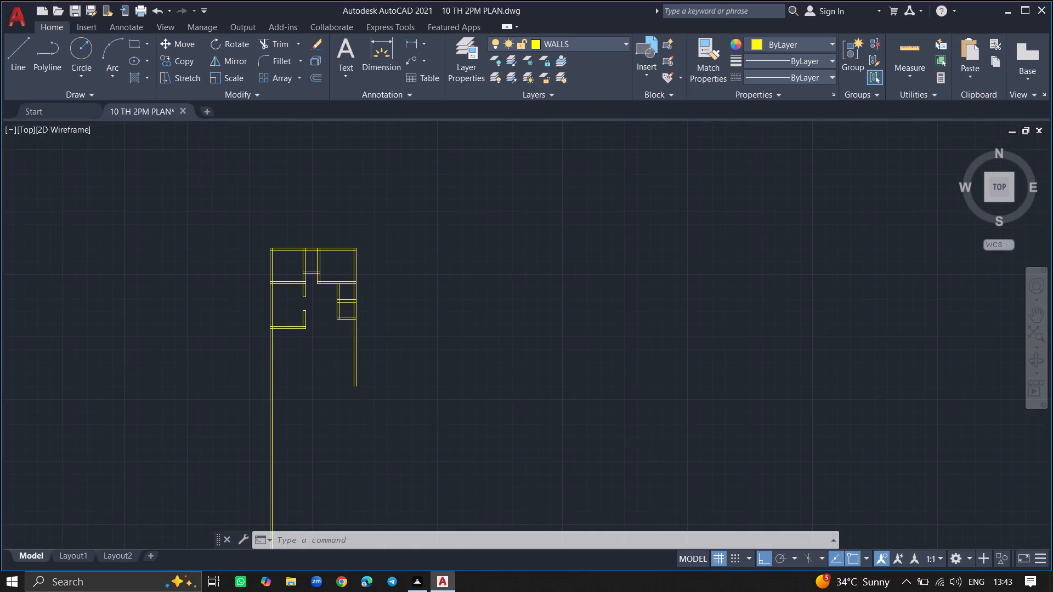
key(o)
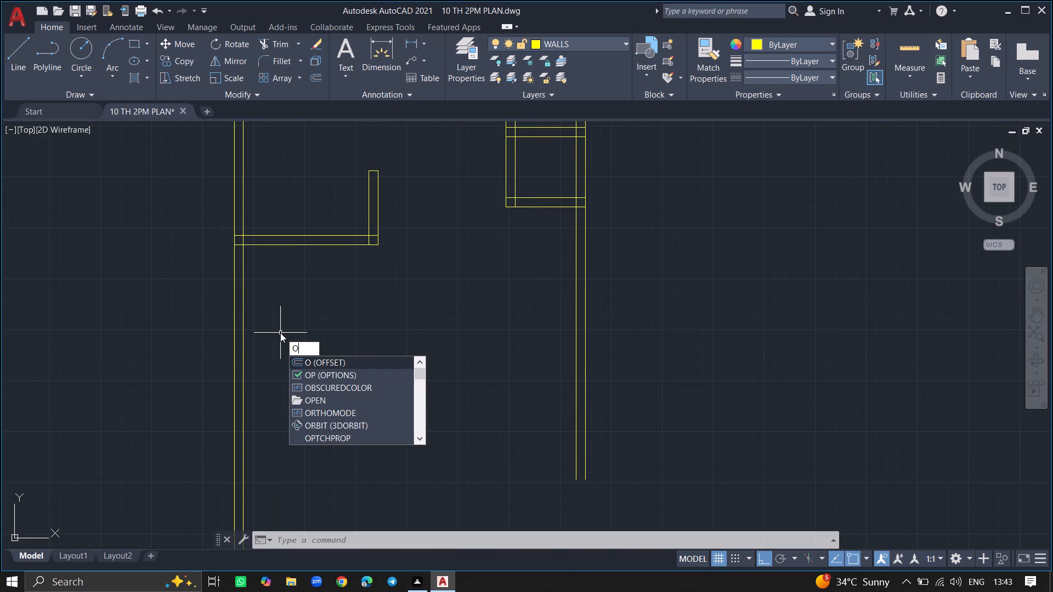
text(FFSET)
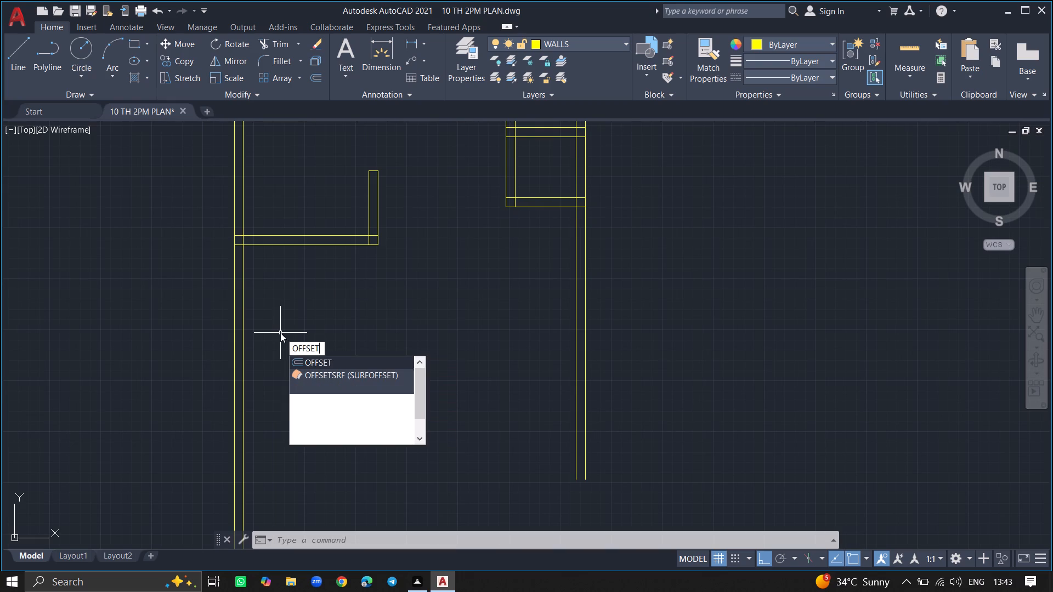
key(Return)
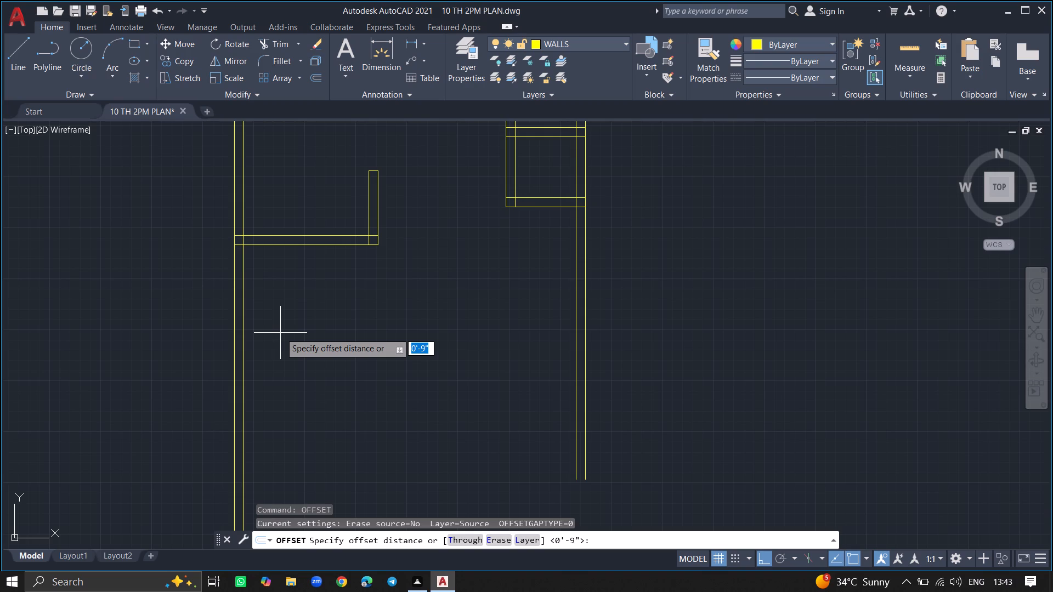
key(3)
key(BackSpace)
text(5'6")
key(Return)
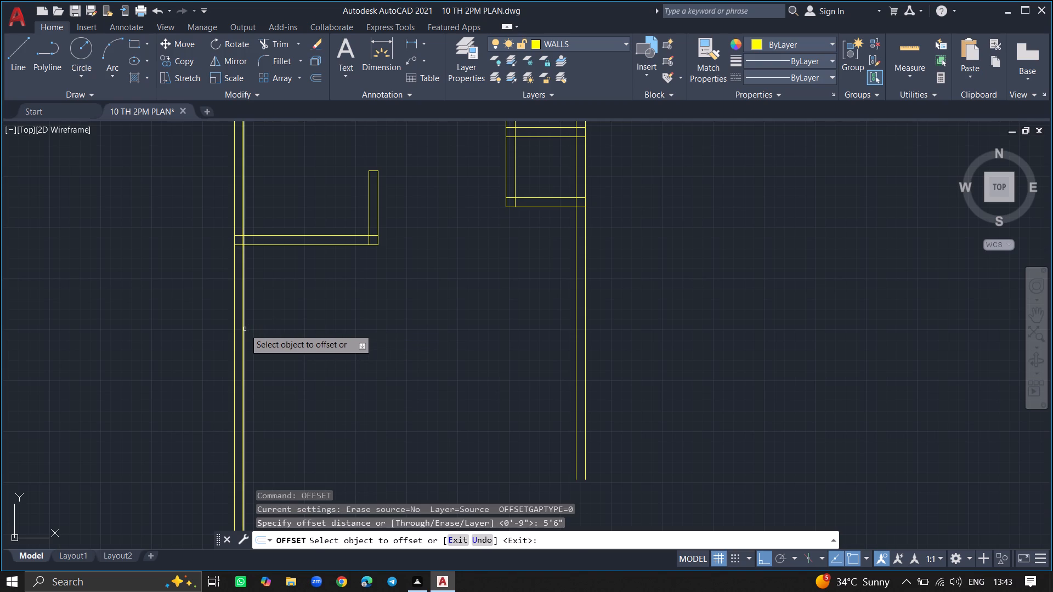
drag(244, 329, 274, 332)
click(274, 332)
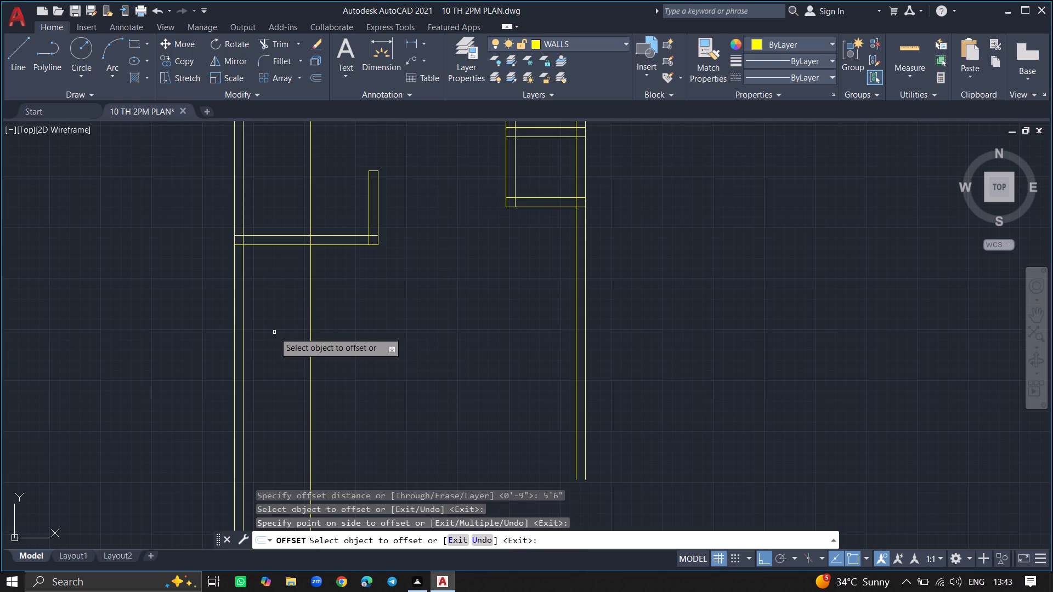
key(Return)
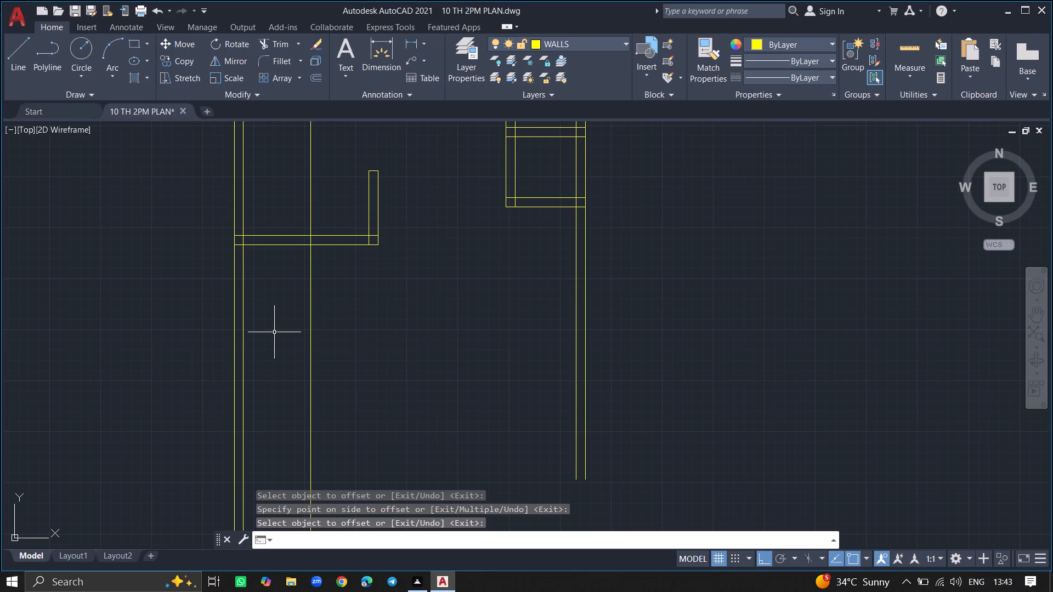
Offset the new vertical line 9" to the right to give the wall its thickness.
text(OFFSET)
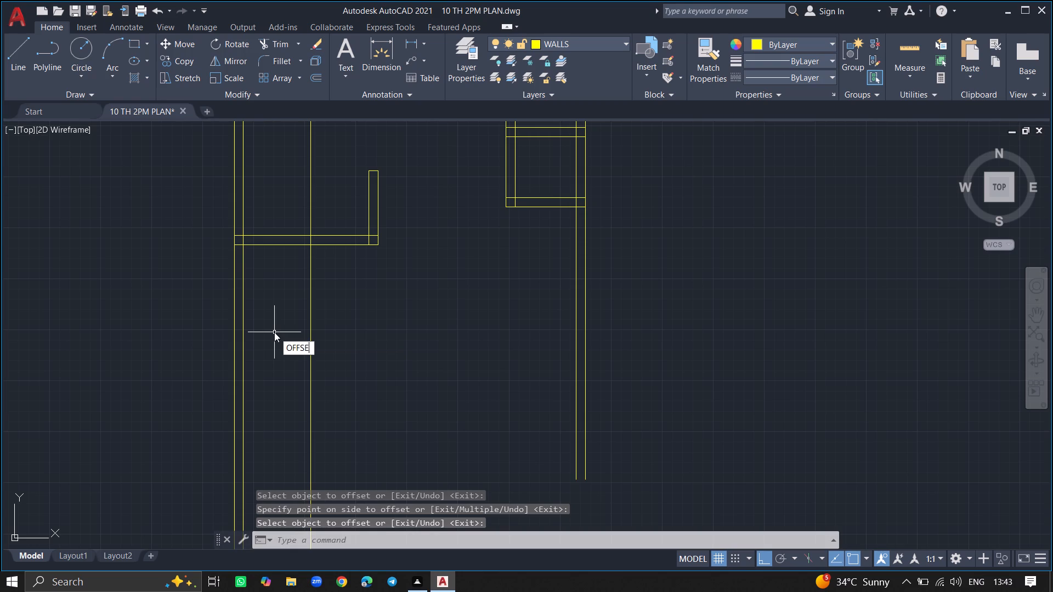
key(Return)
text(9")
key(Return)
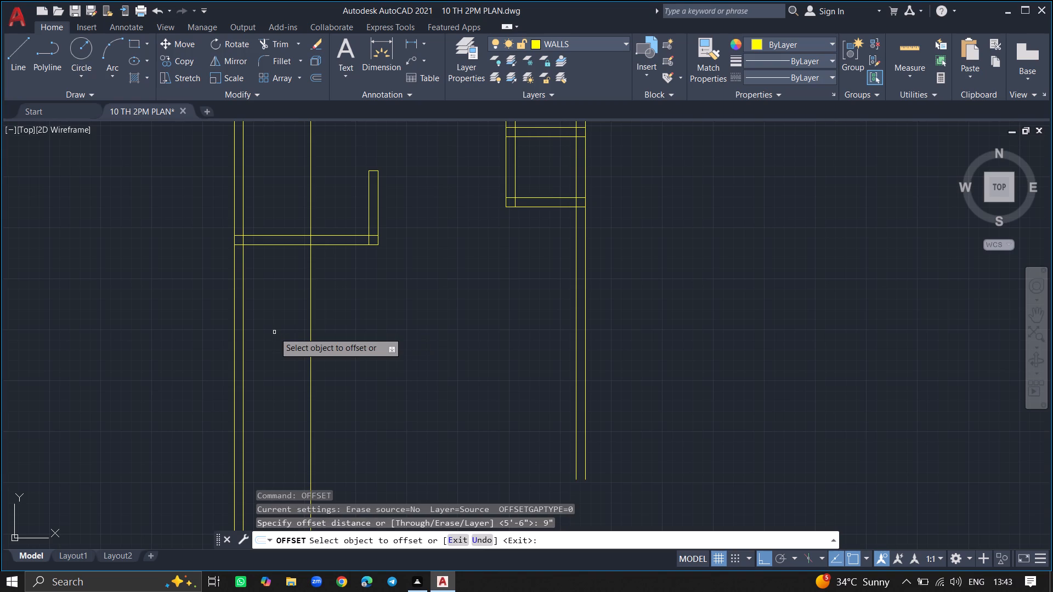
drag(312, 329, 315, 329)
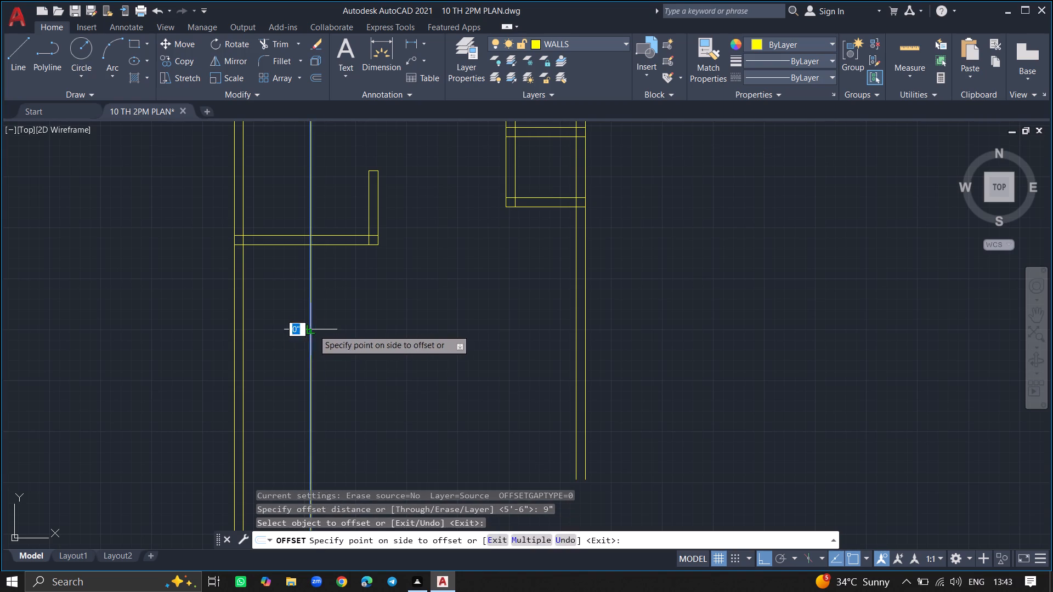
drag(315, 329, 331, 329)
click(331, 329)
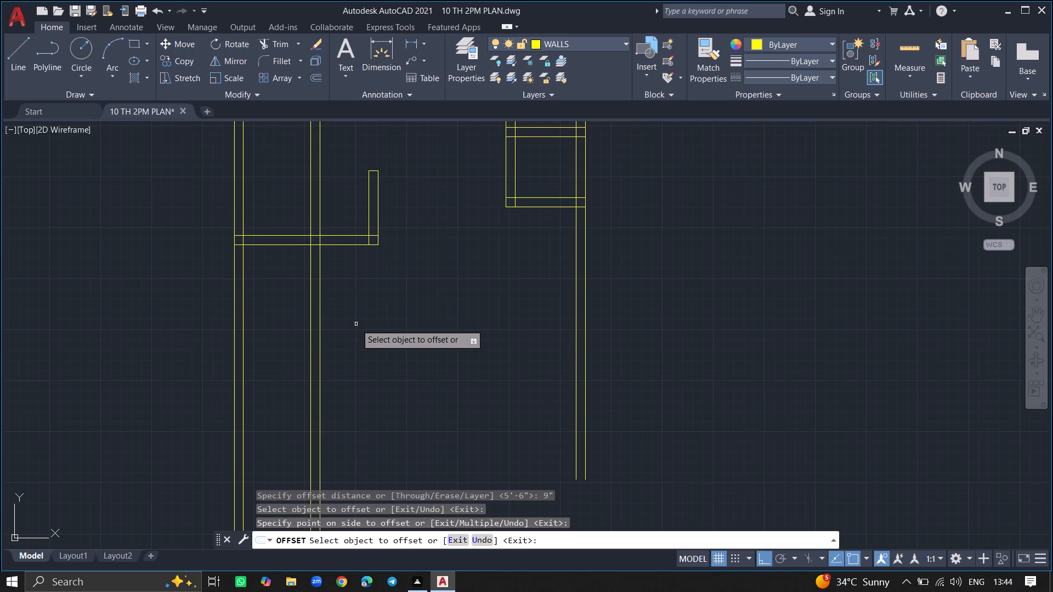
ctrl+scroll(356, 324, down, 3)
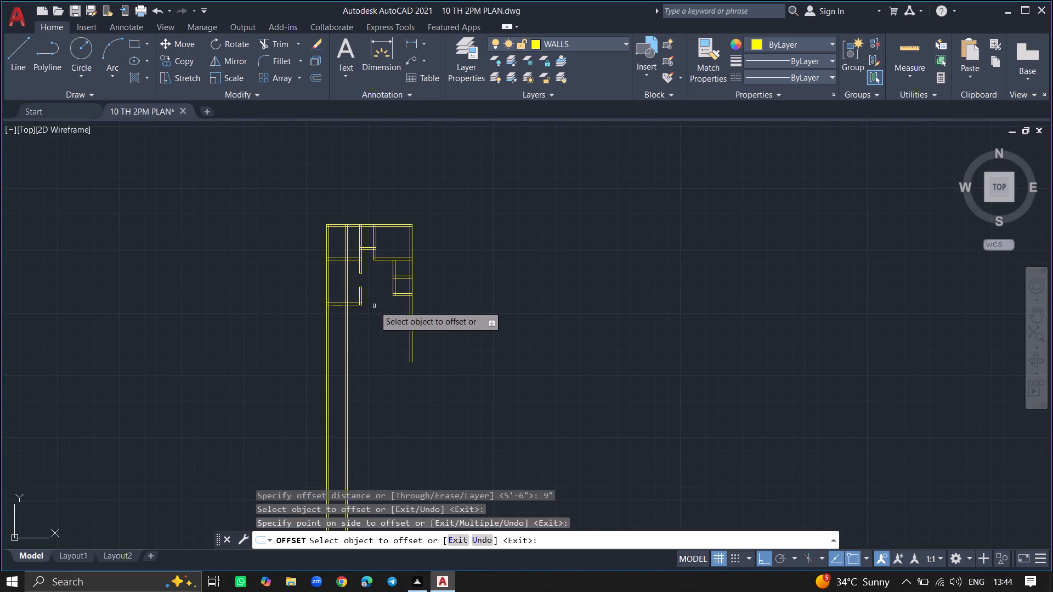
ctrl+scroll(374, 306, up, 2)
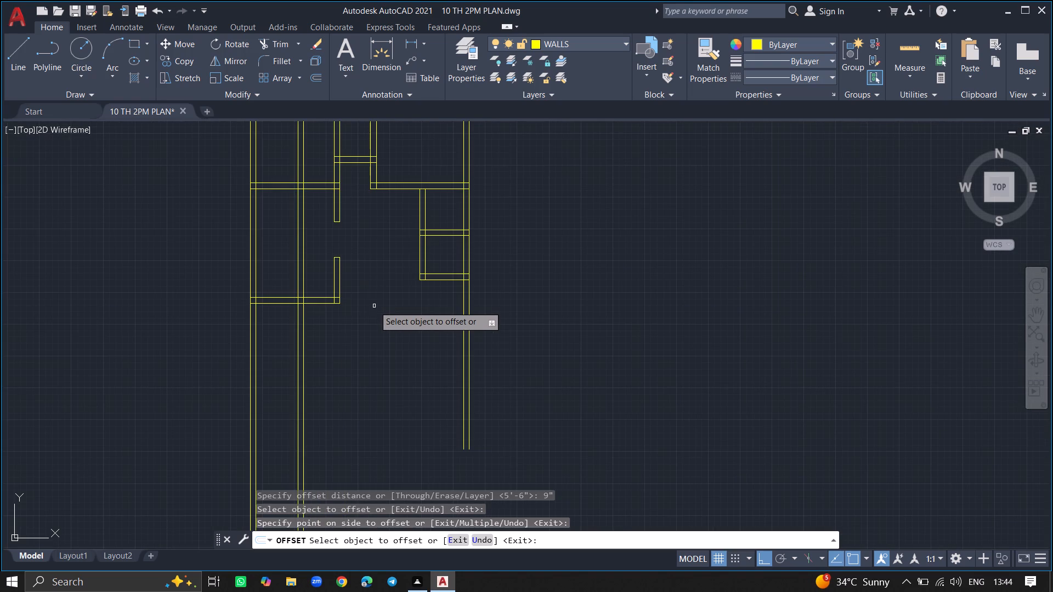
key(Escape)
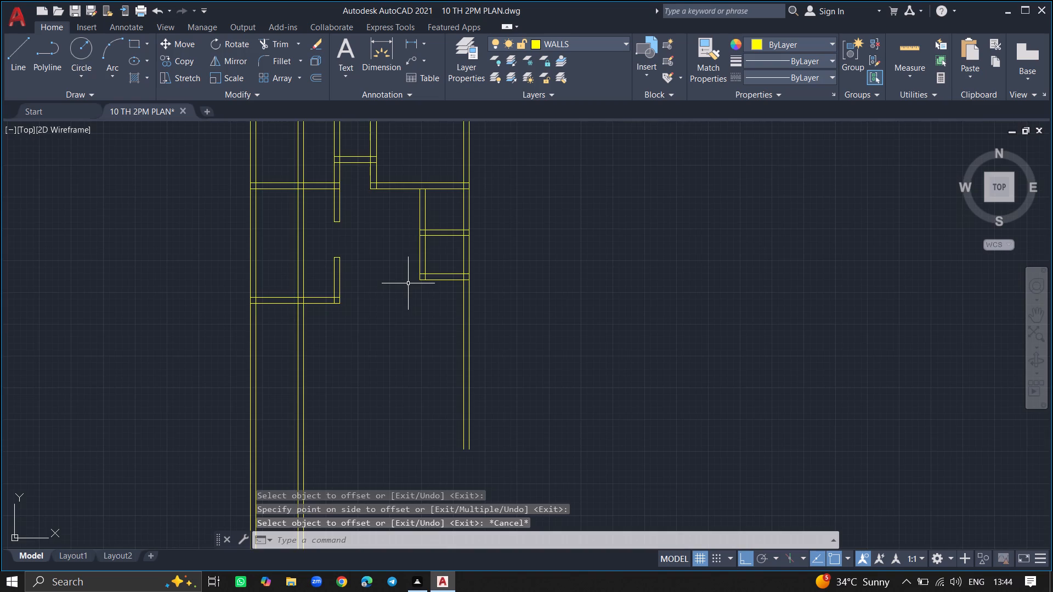
Extend both lines of the second small room's bottom wall leftward to the far face of the lower-left room's right wall.
ctrl+scroll(408, 283, up, 3)
text(EX)
key(Return)
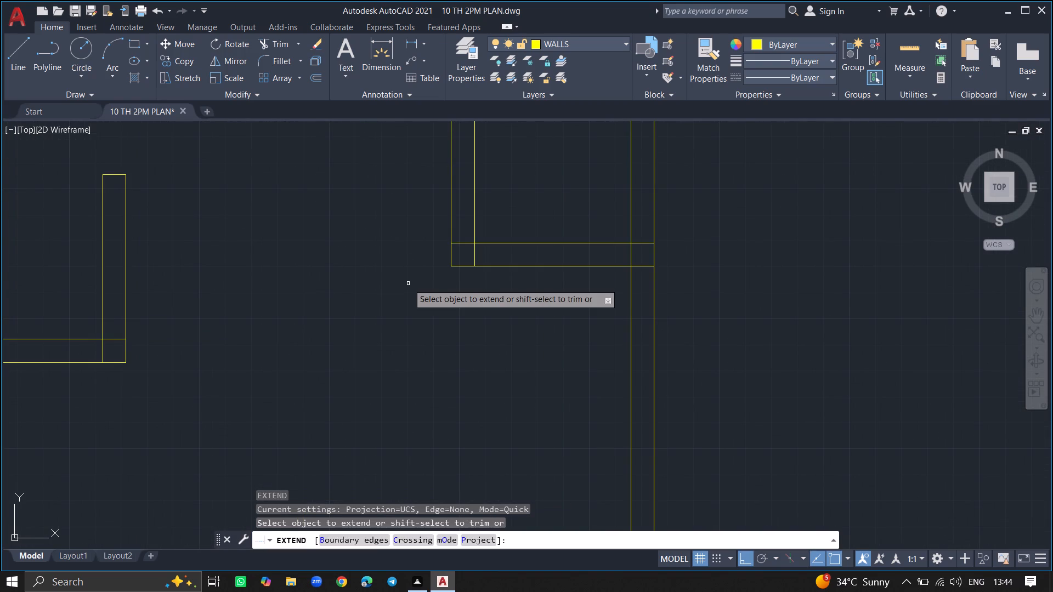
click(455, 267)
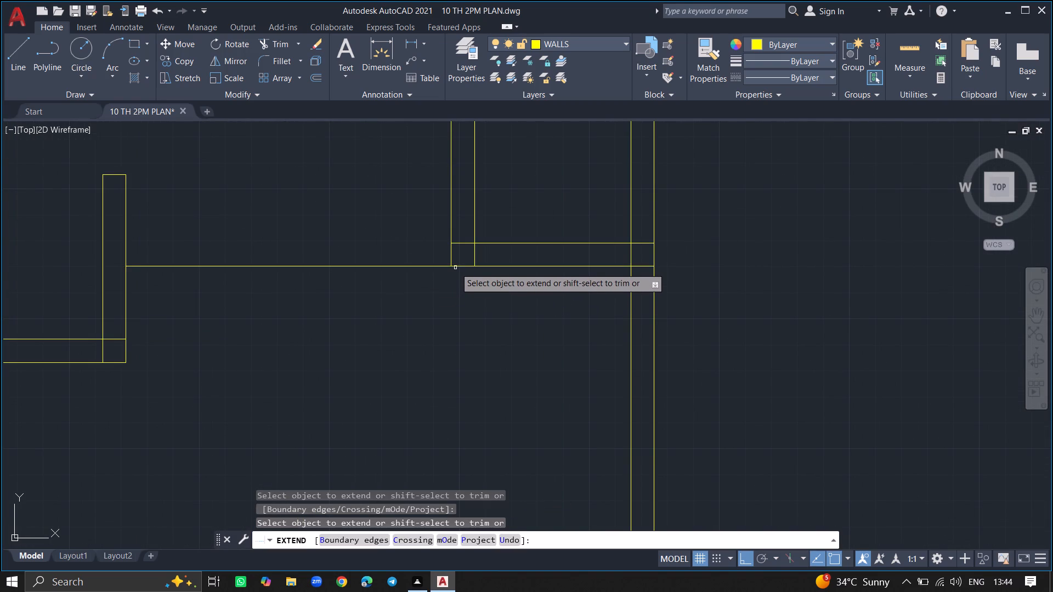
click(456, 243)
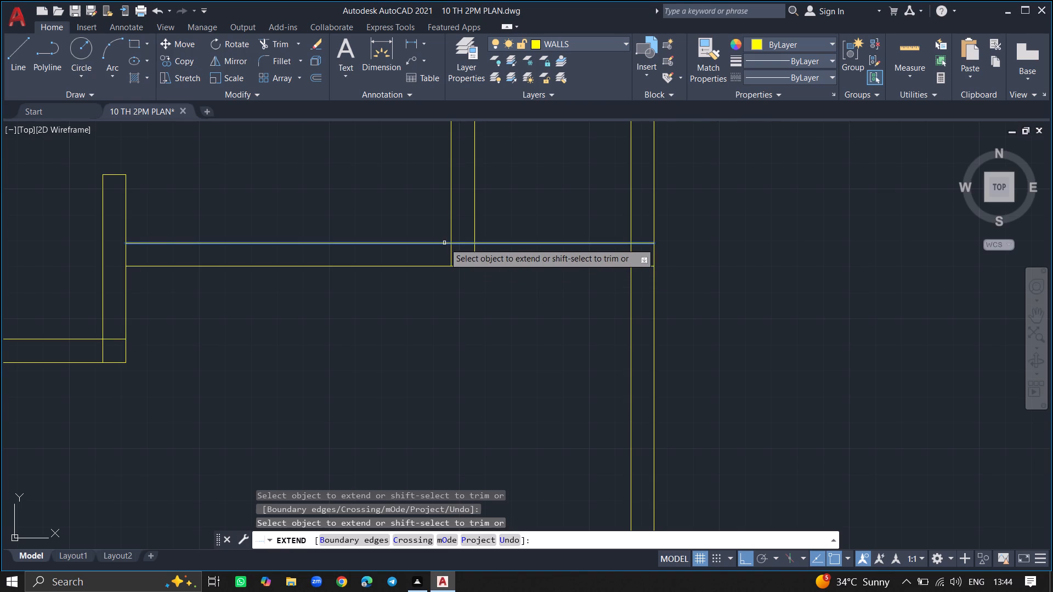
drag(444, 243, 360, 243)
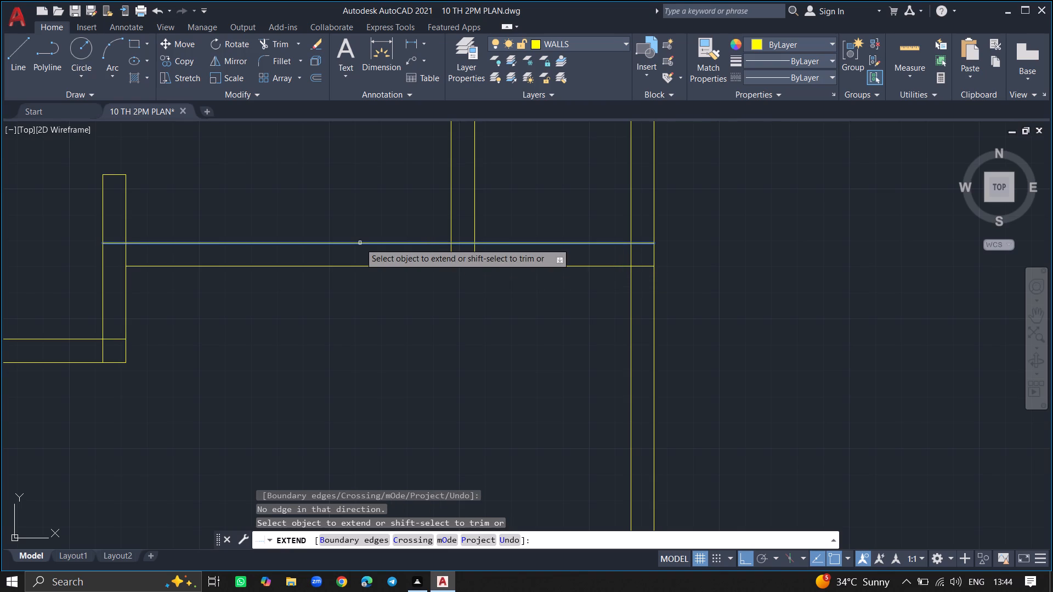
click(360, 243)
click(360, 266)
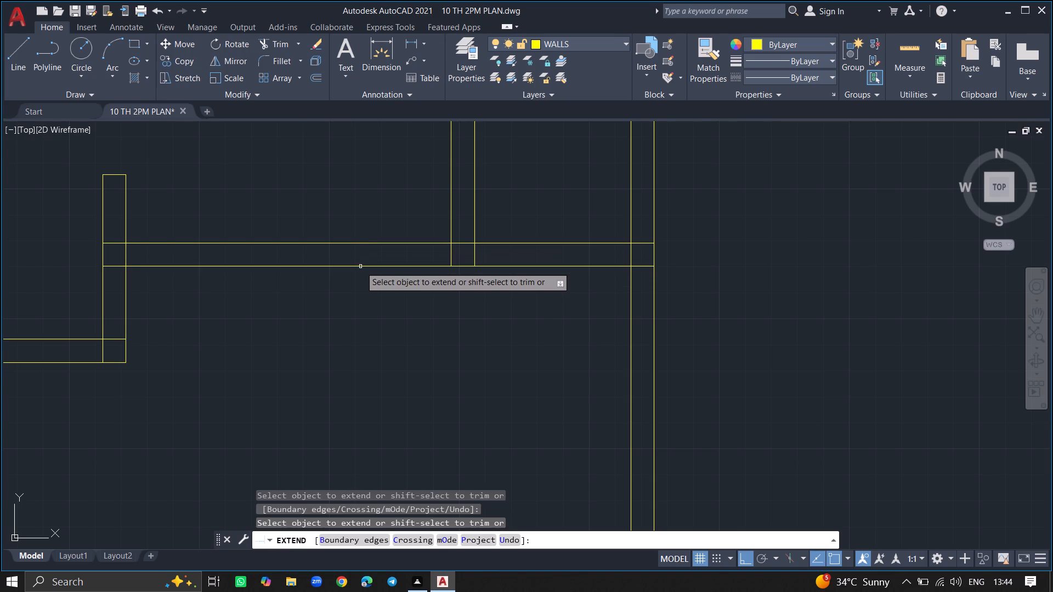
key(Return)
Trim both lines of the new 9" vertical wall out of the lower-left room, between its top and bottom walls.
ctrl+scroll(347, 308, down, 4)
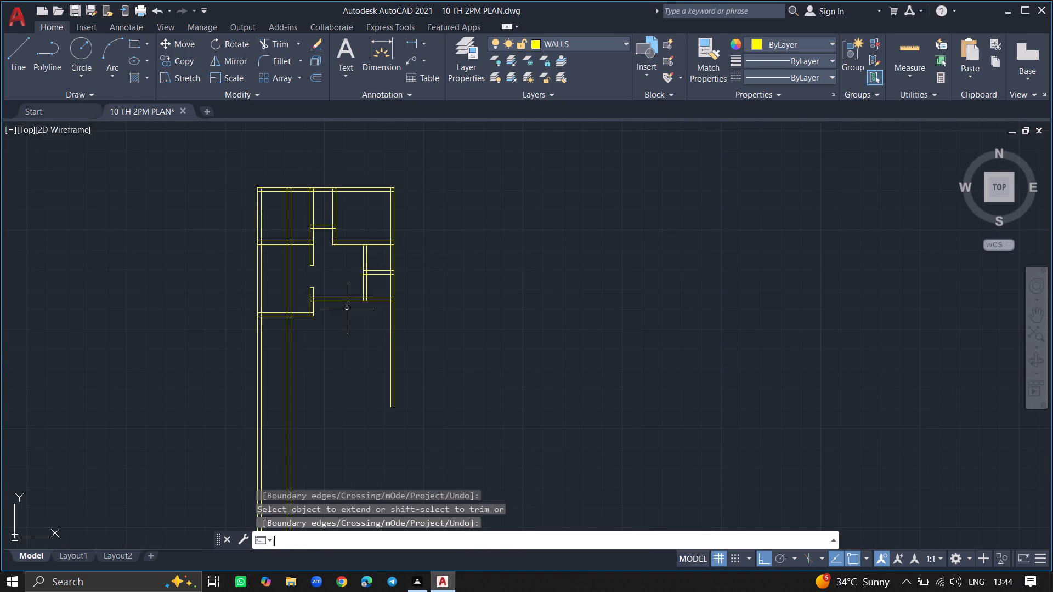
ctrl+scroll(315, 336, up, 2)
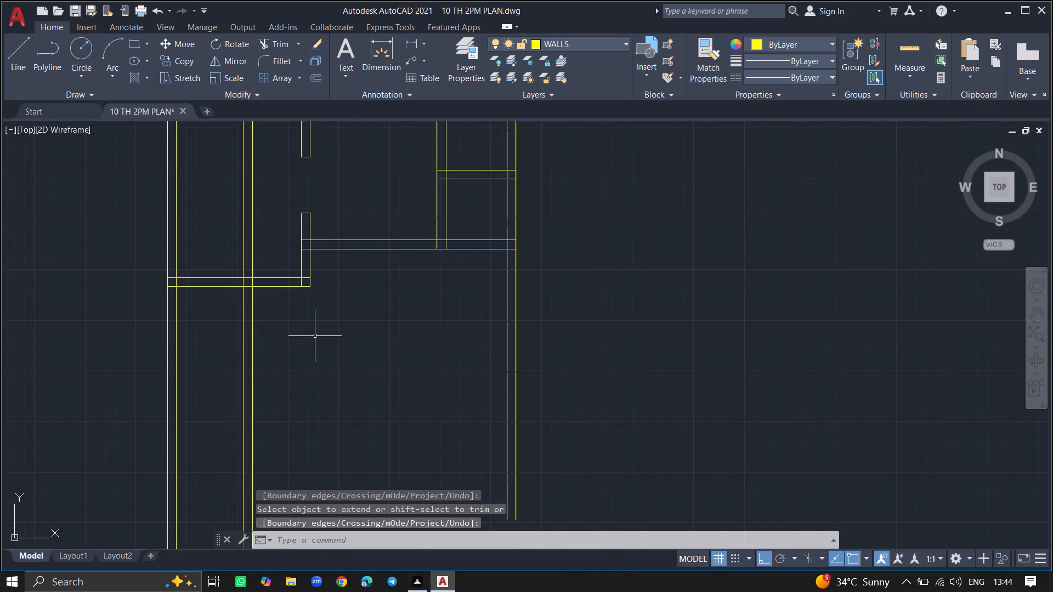
ctrl+scroll(315, 336, down, 2)
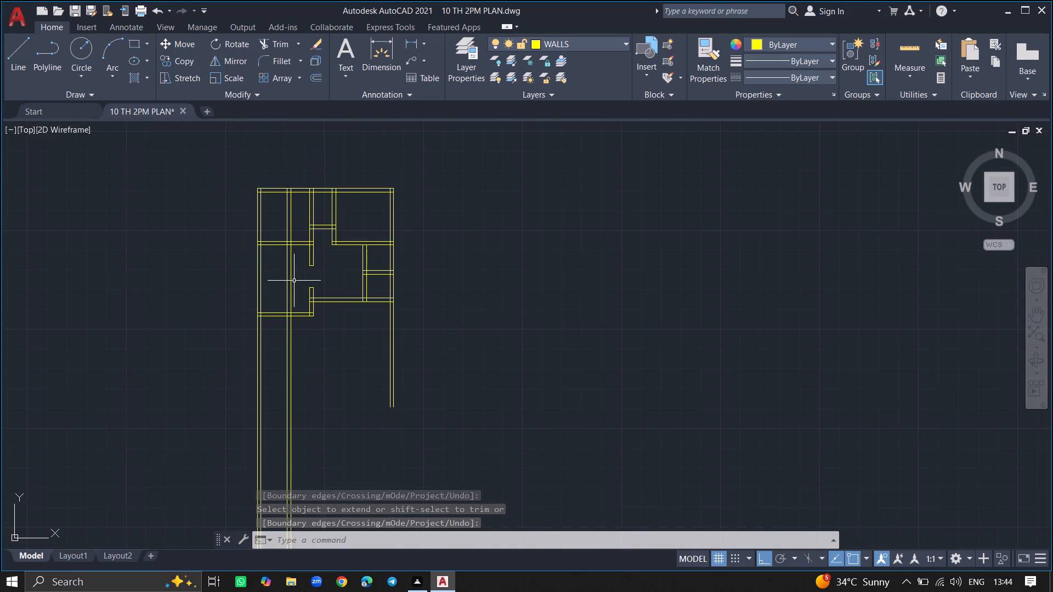
text(TRIM)
key(Return)
click(286, 287)
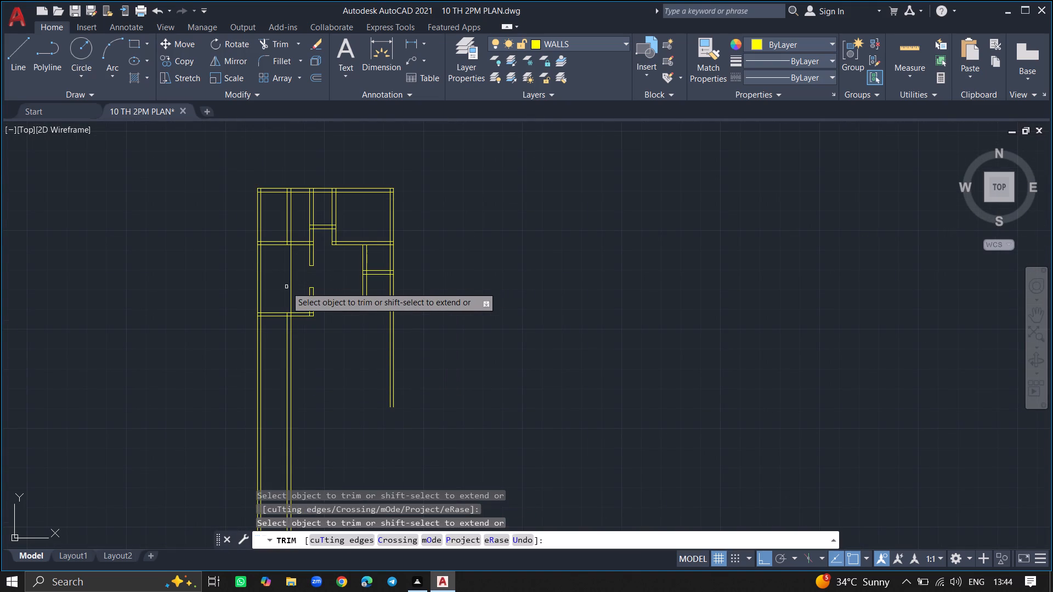
click(290, 287)
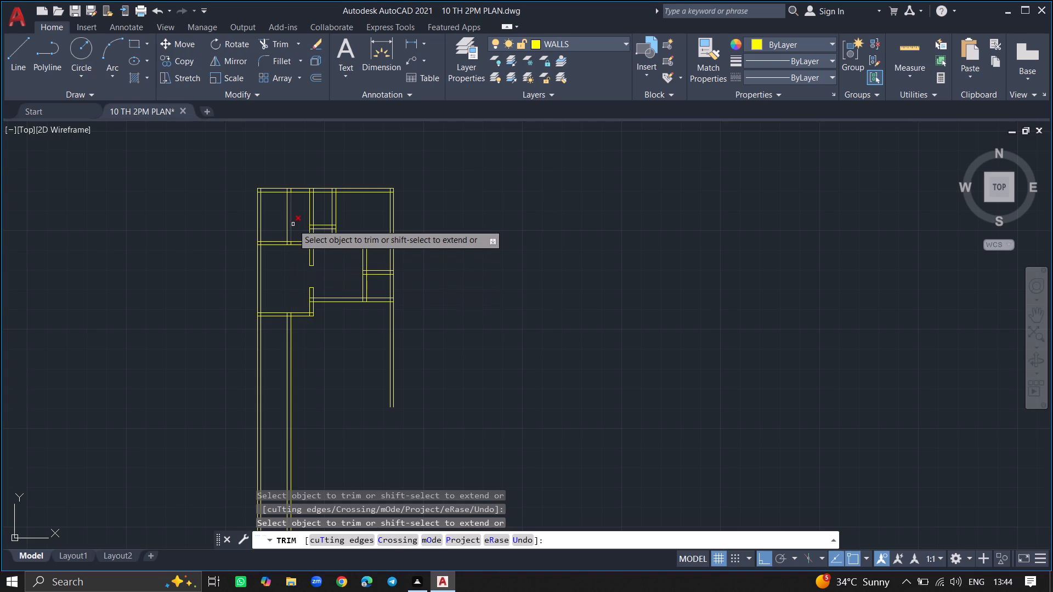
Trim away both vertical wall lines in the upper-left room, including the short pieces crossing its top and bottom walls.
click(293, 223)
click(287, 223)
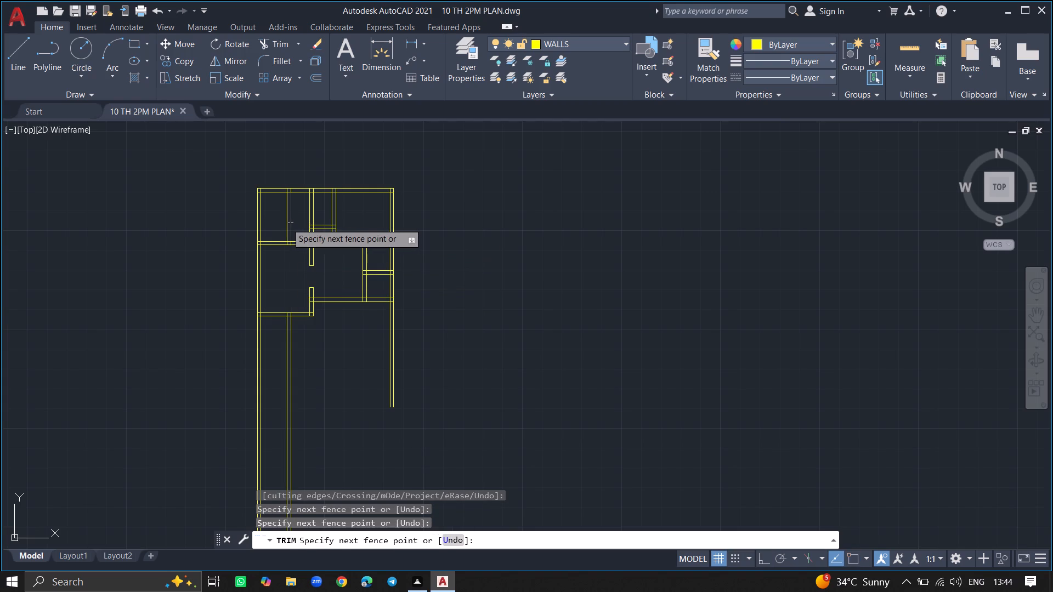
ctrl+scroll(291, 191, up, 3)
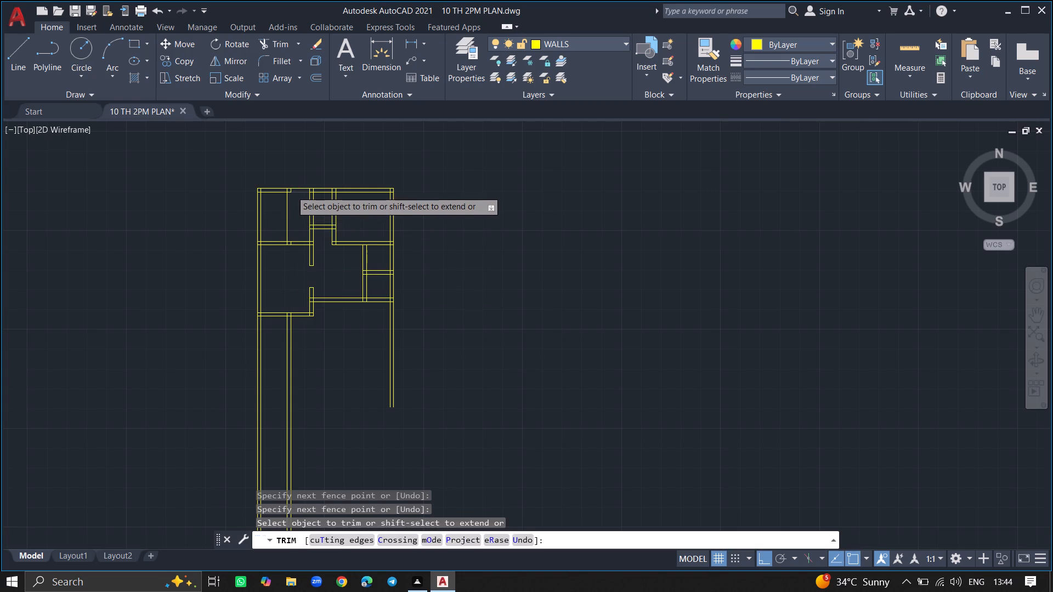
ctrl+scroll(291, 191, up, 3)
click(287, 185)
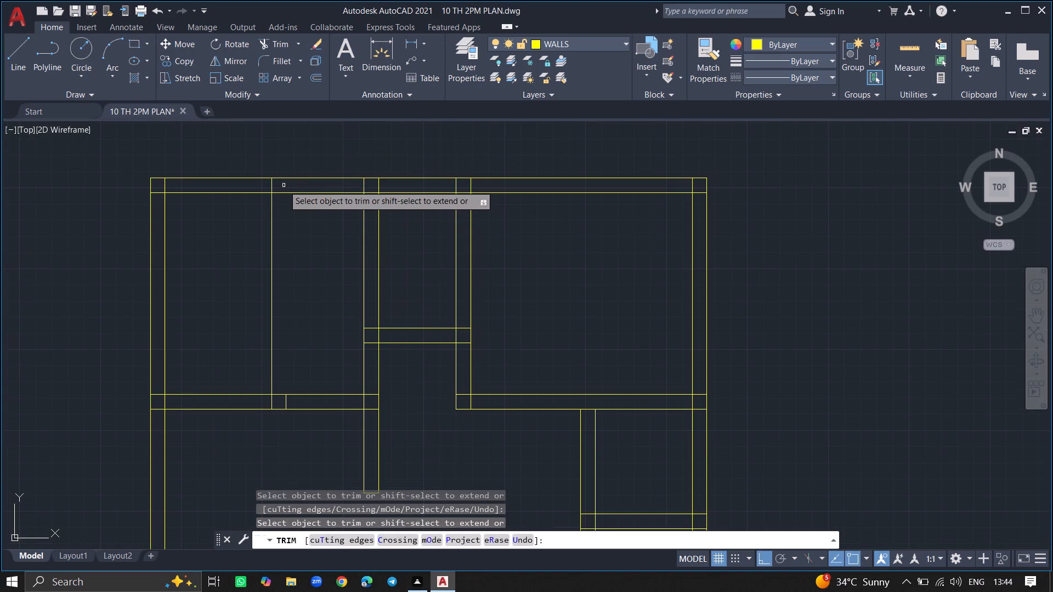
click(272, 185)
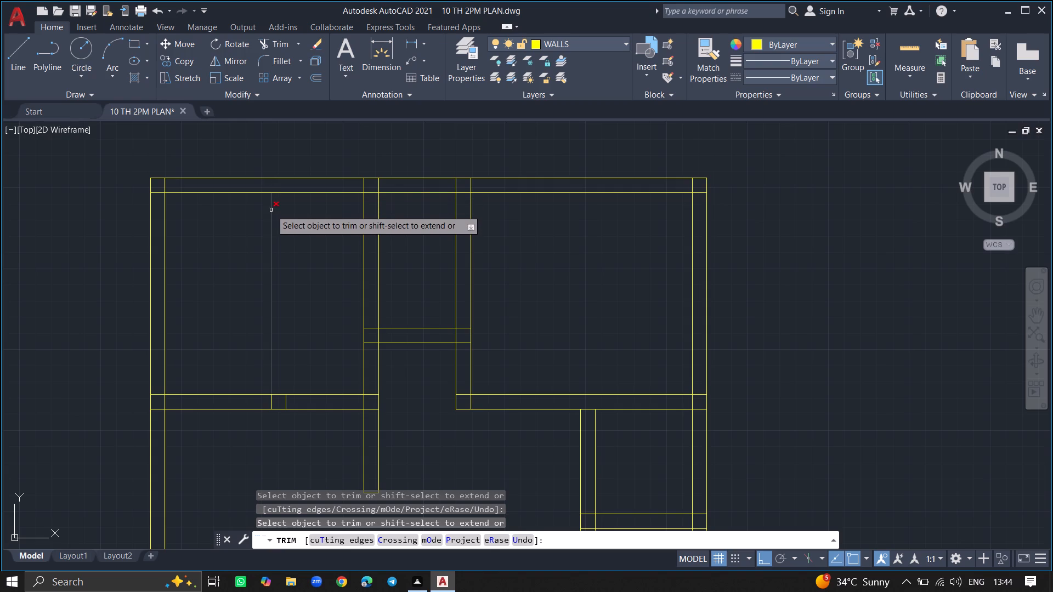
click(271, 210)
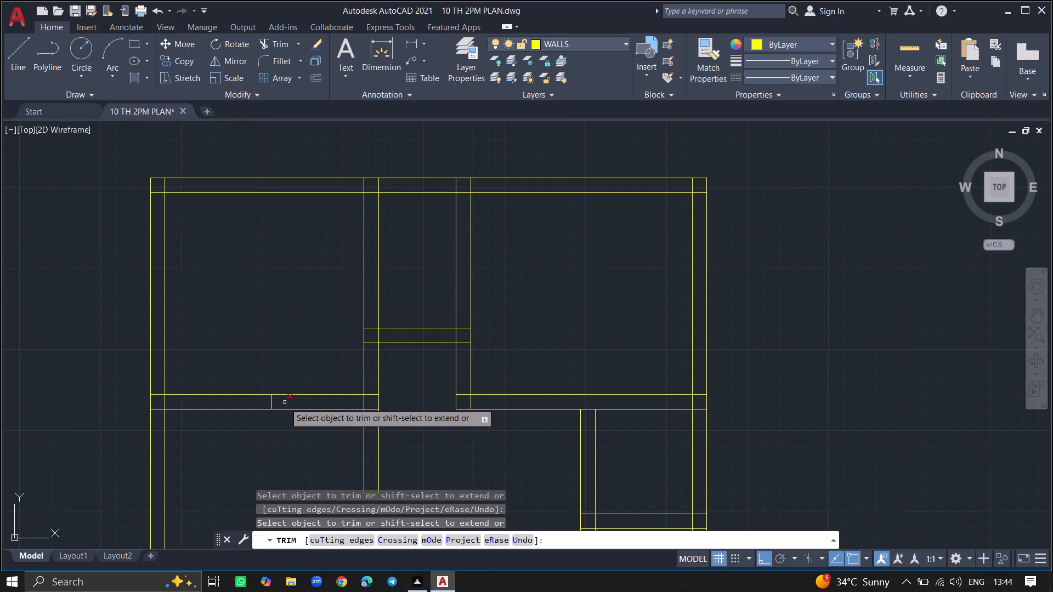
click(285, 402)
click(270, 402)
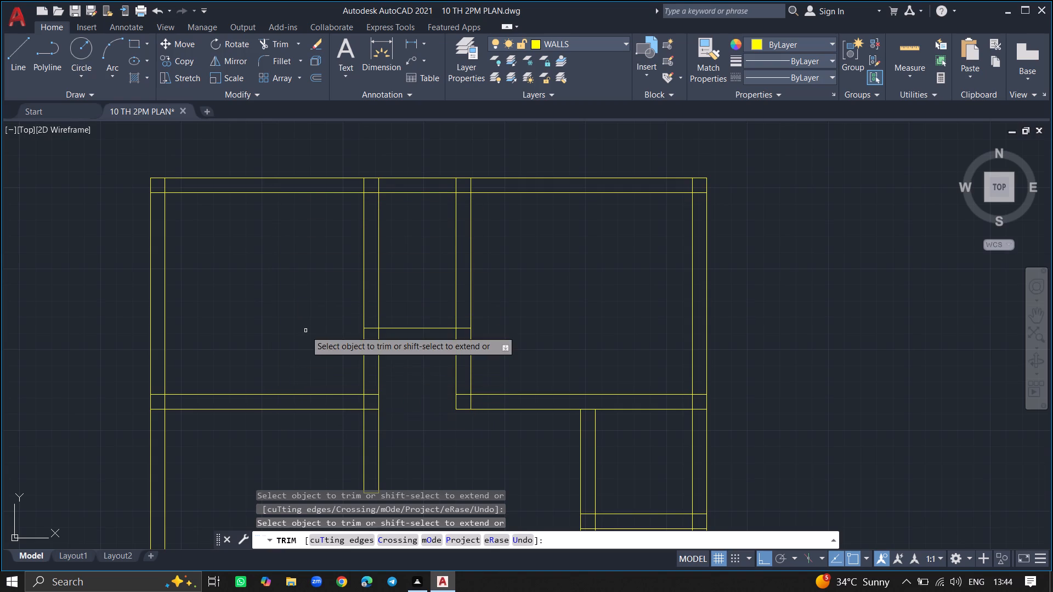
ctrl+scroll(305, 331, down, 4)
ctrl+scroll(291, 383, down, 3)
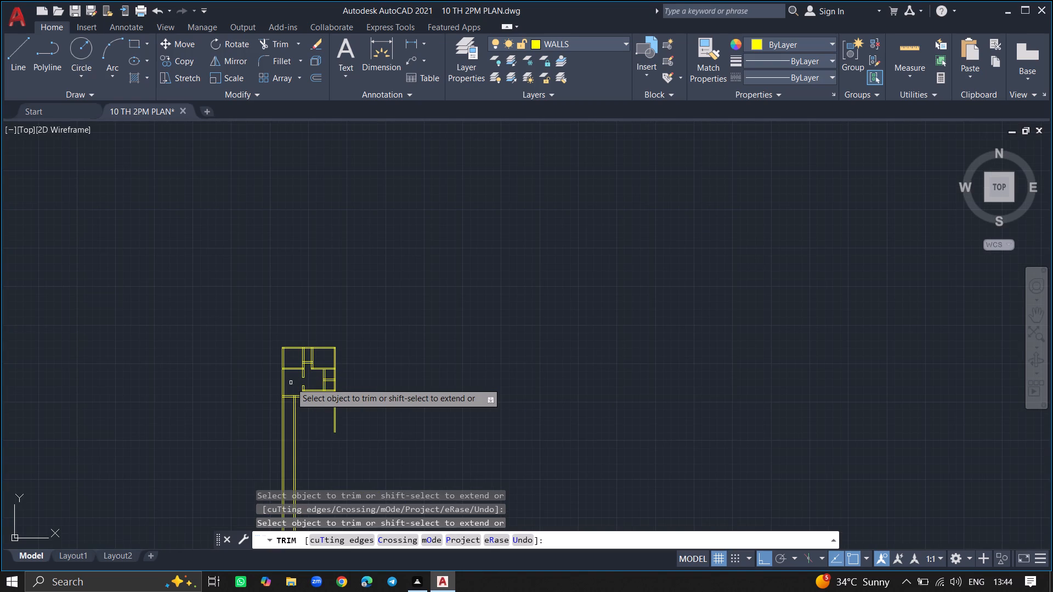
ctrl+scroll(289, 431, up, 5)
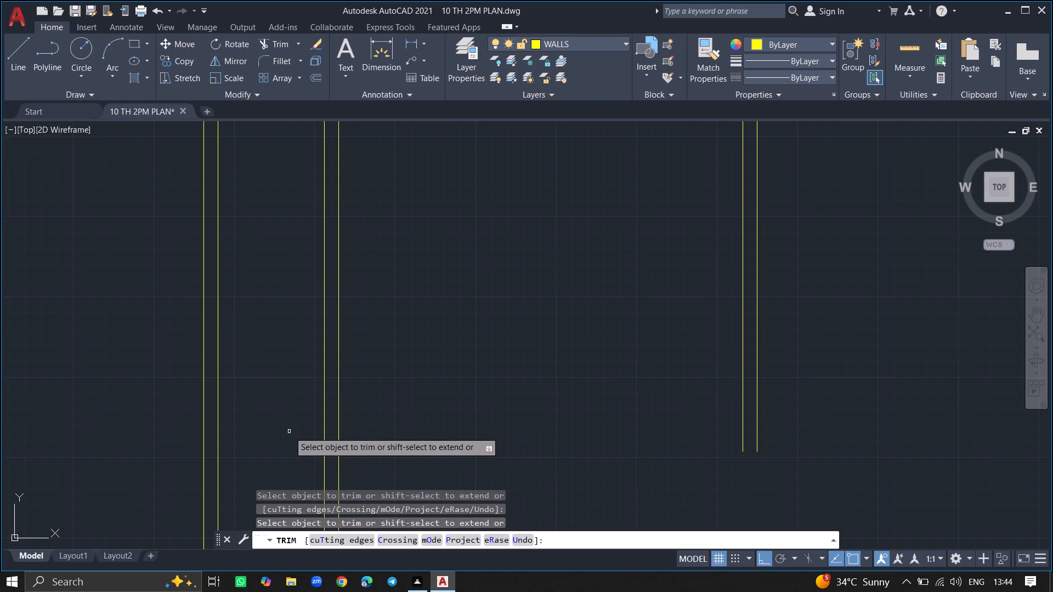
key(Return)
Offset the right line of the vertical wall below the lower-left room 8'10" to the right.
ctrl+scroll(289, 431, down, 2)
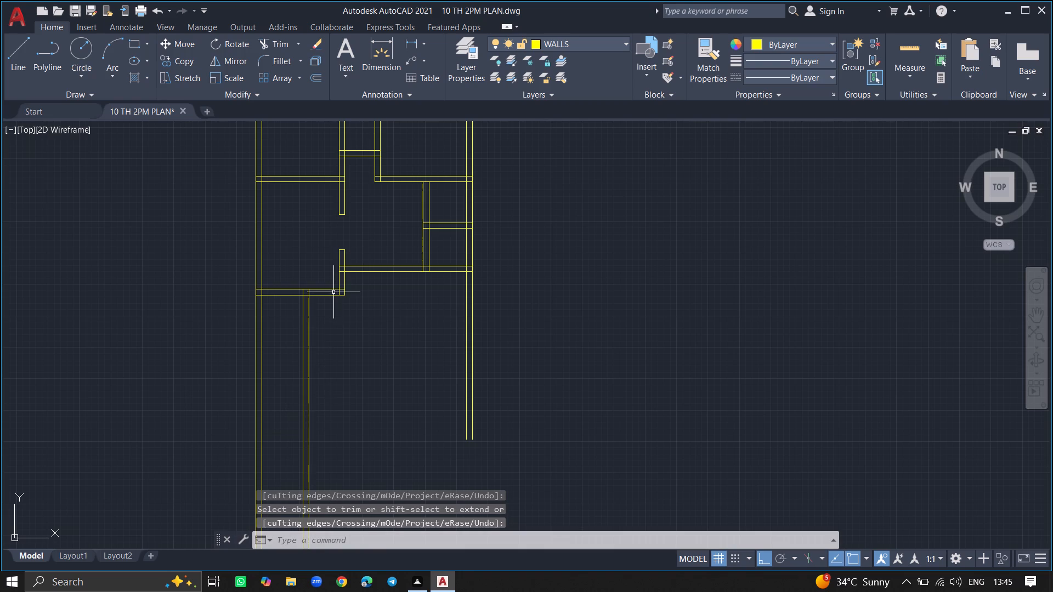
ctrl+scroll(333, 292, up, 4)
ctrl+scroll(331, 395, down, 3)
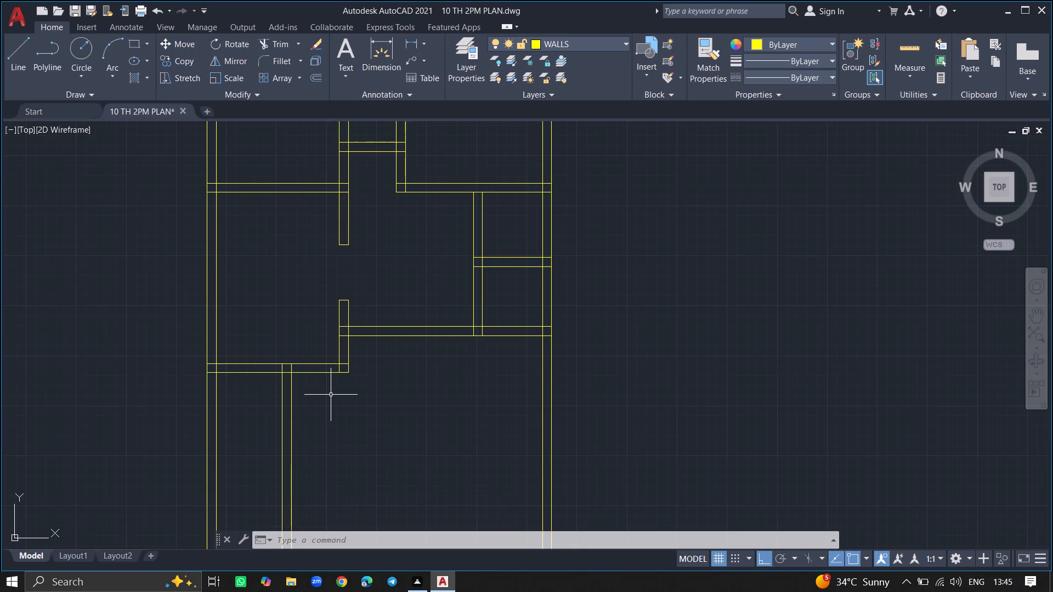
text(OFFSET)
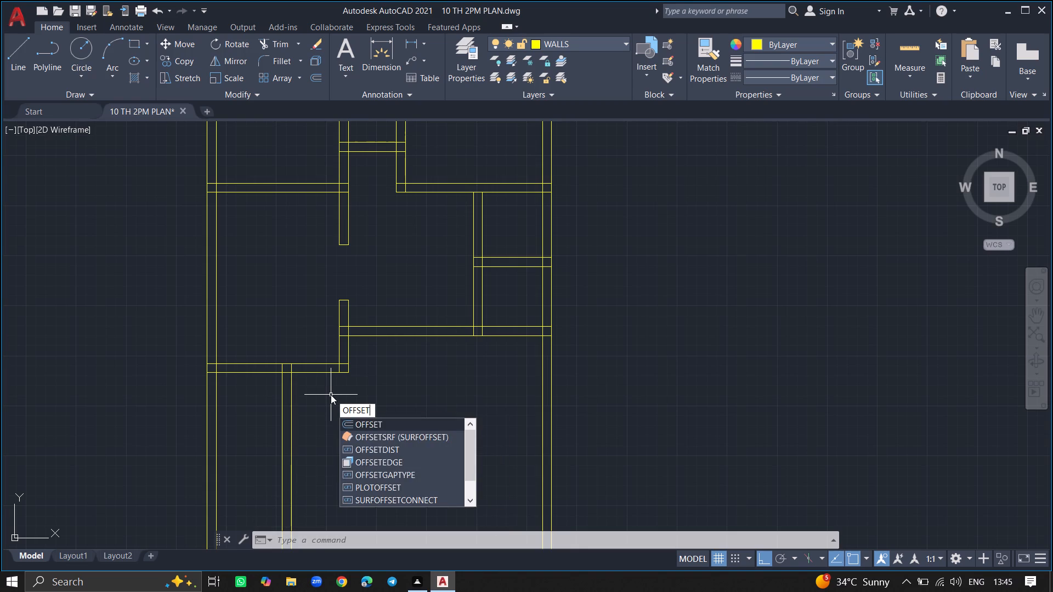
key(Return)
ctrl+scroll(331, 395, up, 1)
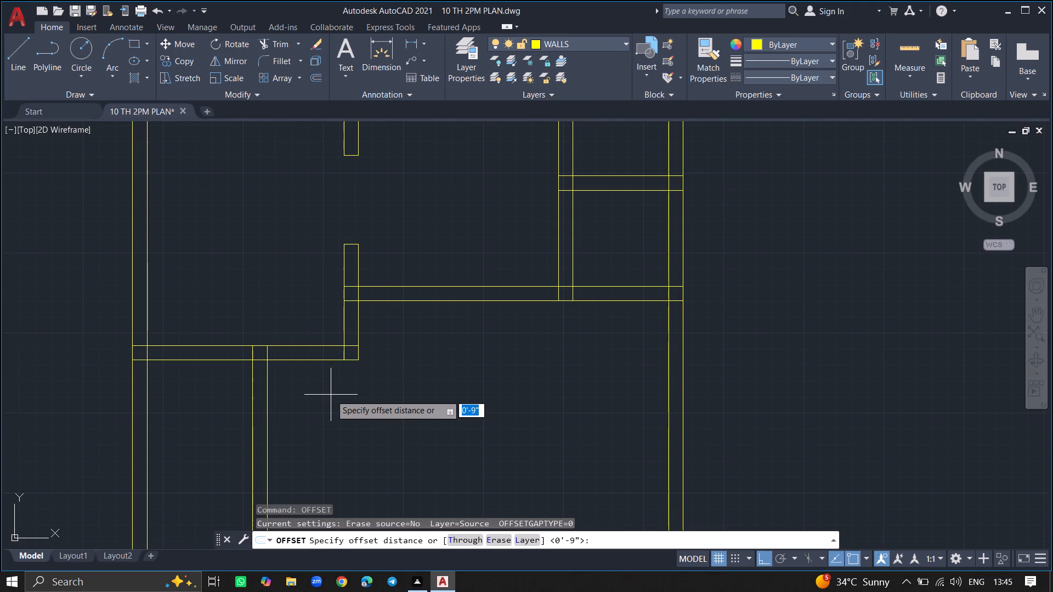
text(8'10)
key(shift+quotedbl)
key(Return)
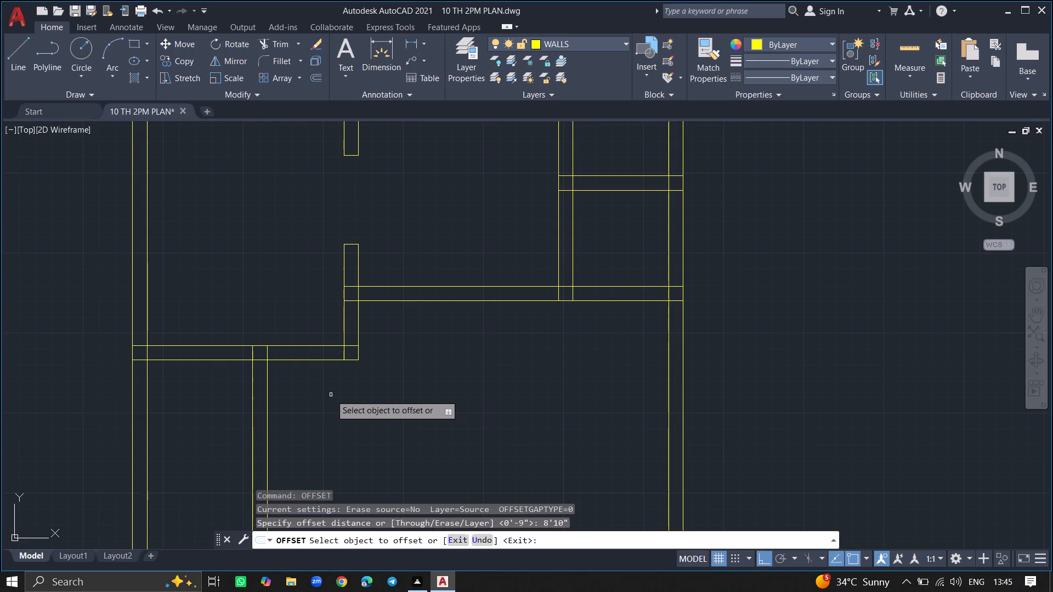
drag(266, 417, 294, 423)
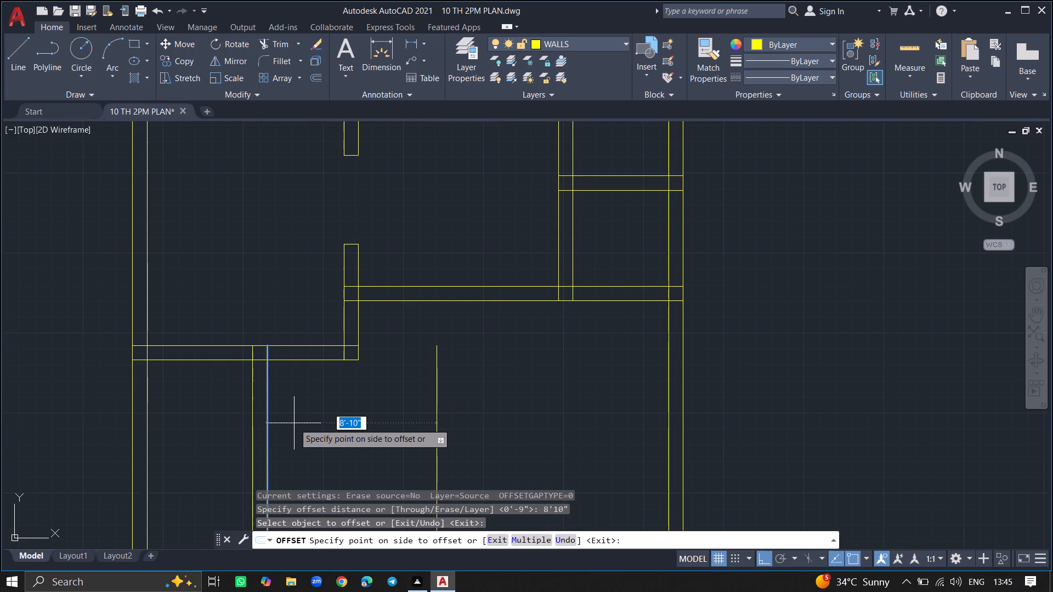
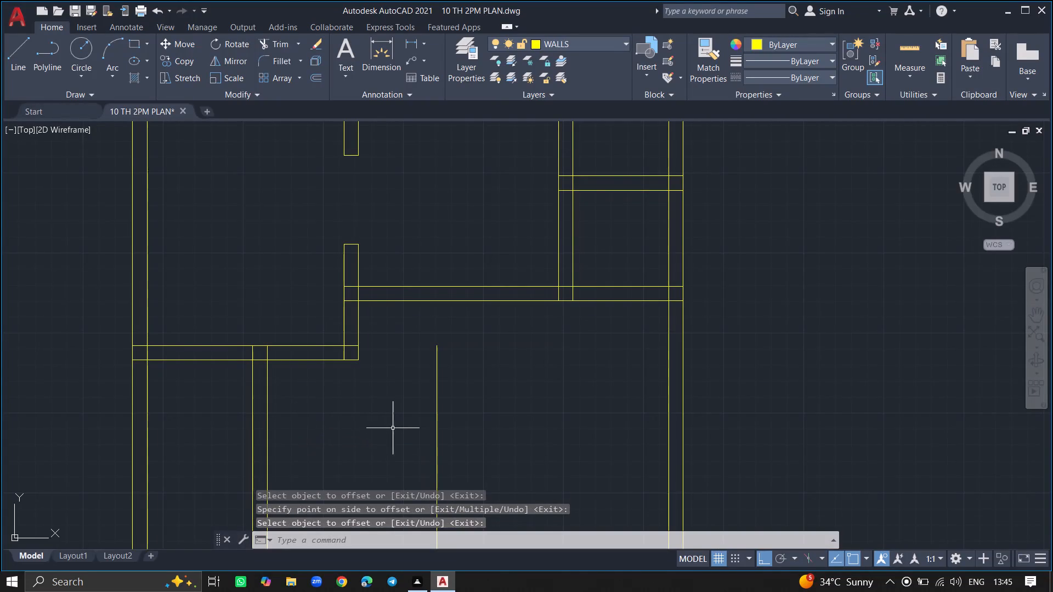
Extend both lines of the lower-left room's bottom wall rightward to the new vertical line.
text(EX)
key(Return)
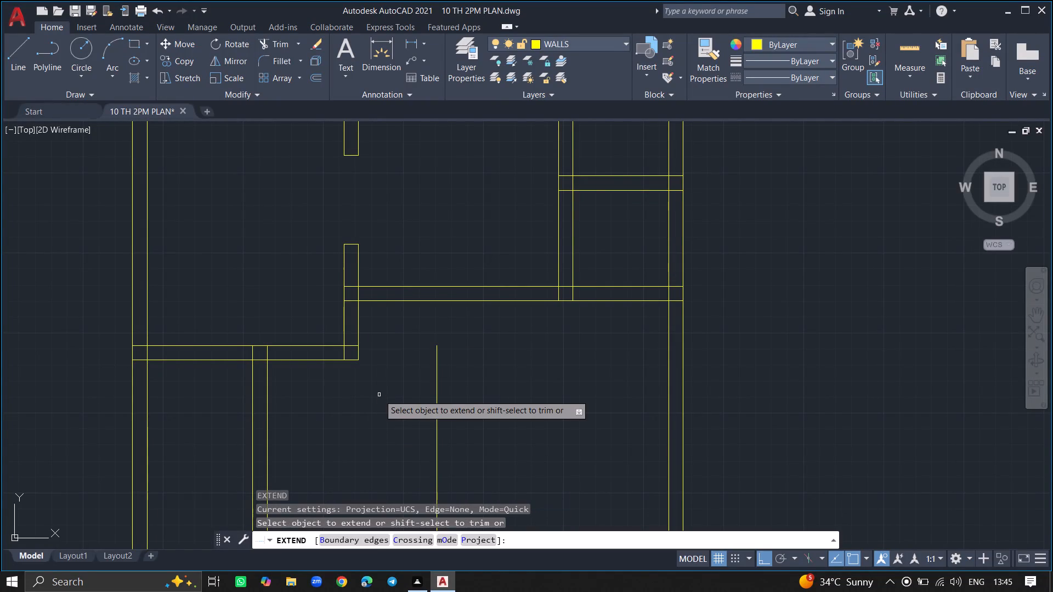
click(351, 362)
click(351, 346)
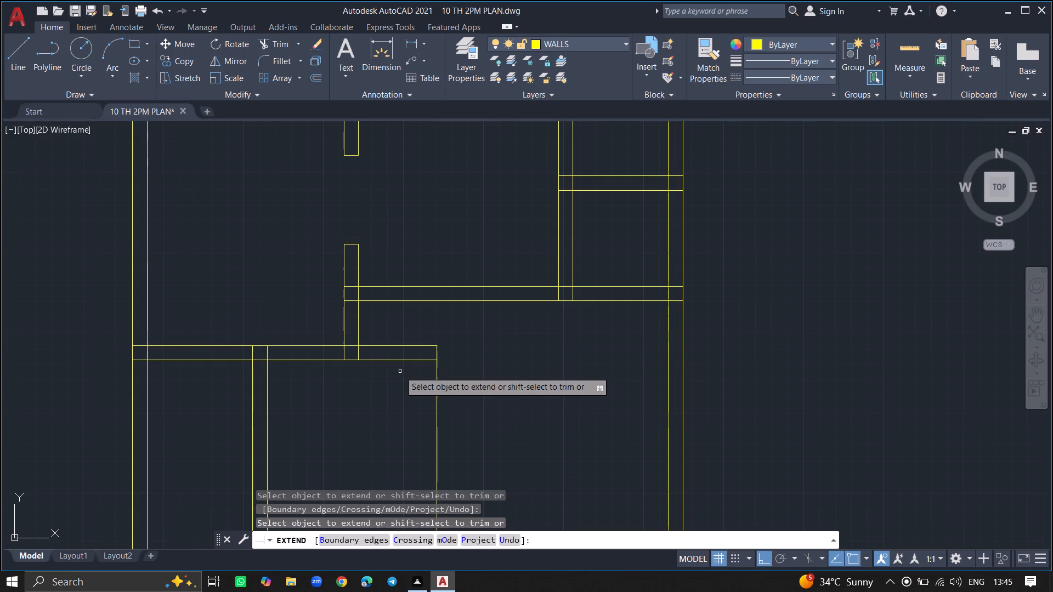
key(Return)
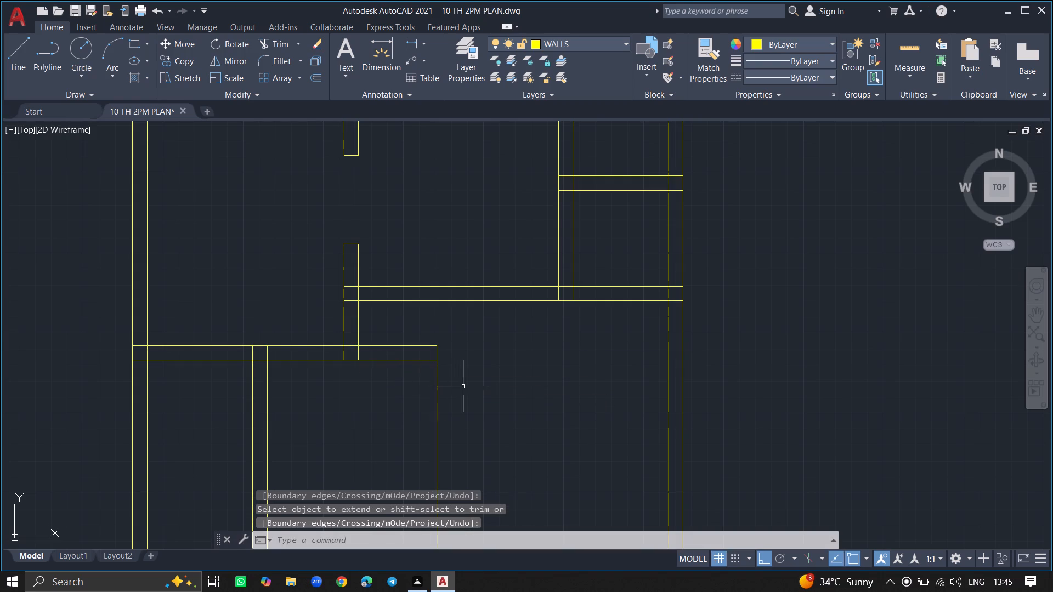
Offset the new vertical line below the lower-left room 9" to the right to give the wall its thickness.
text(OFFSET)
key(Return)
text(9")
key(Return)
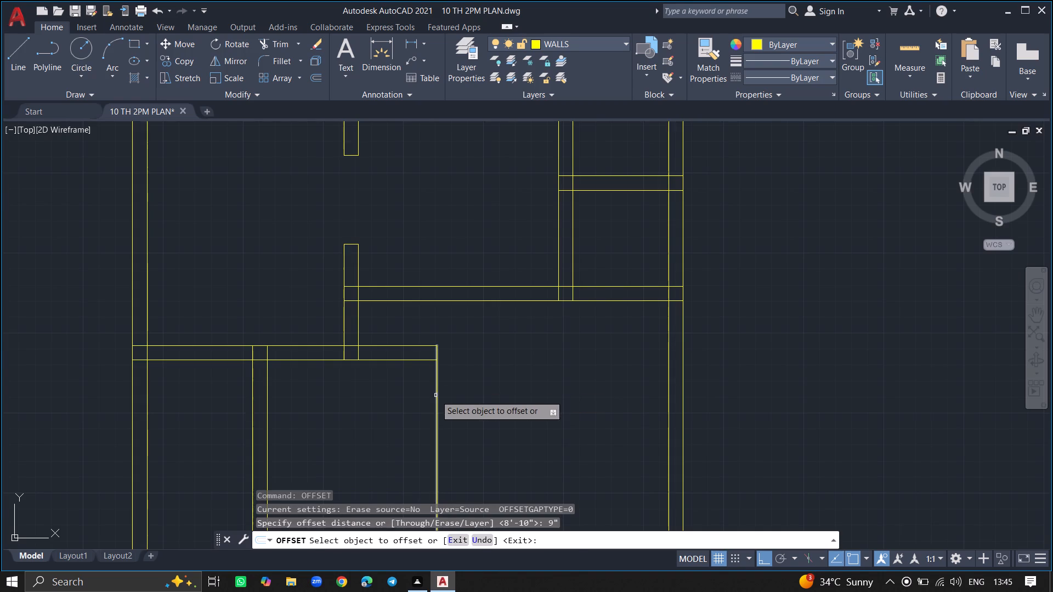
drag(435, 395, 449, 397)
click(449, 397)
key(Return)
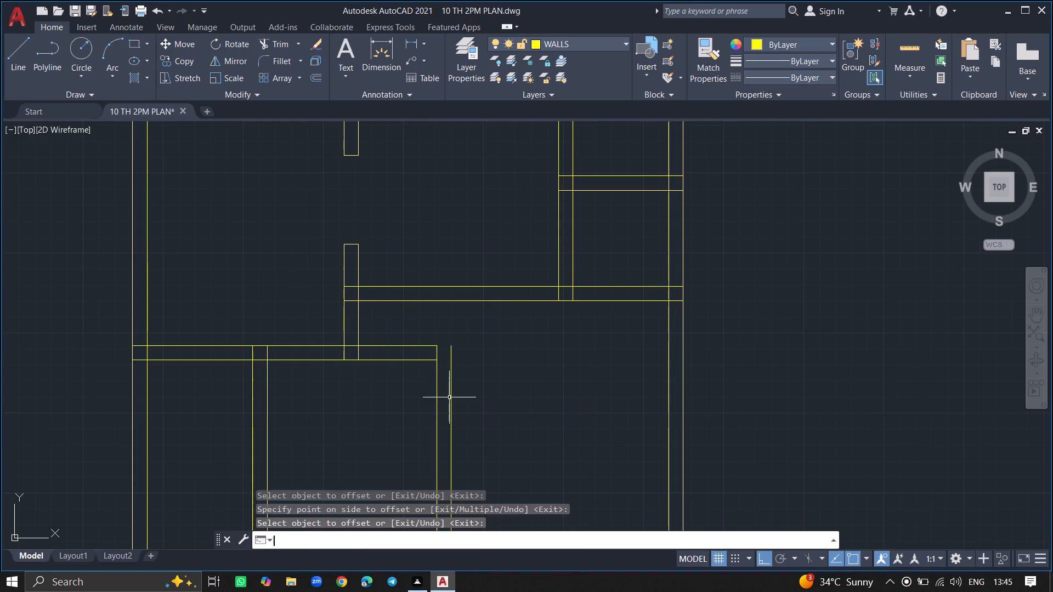
Extend both lines of the lower-left room's bottom wall to the outer line of the new 9" vertical wall.
ctrl+scroll(440, 351, up, 5)
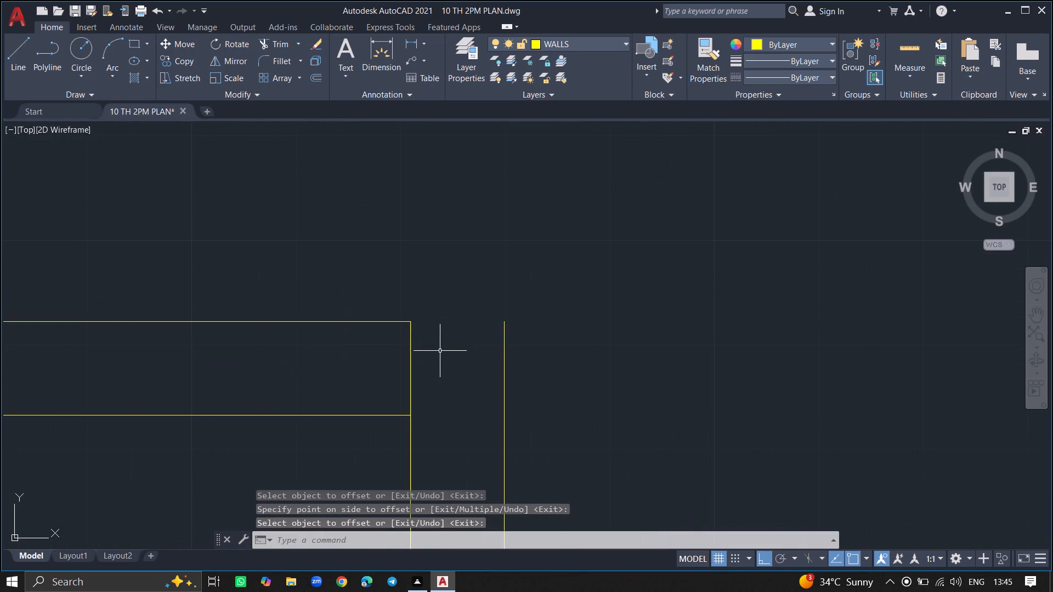
text(EX)
key(Return)
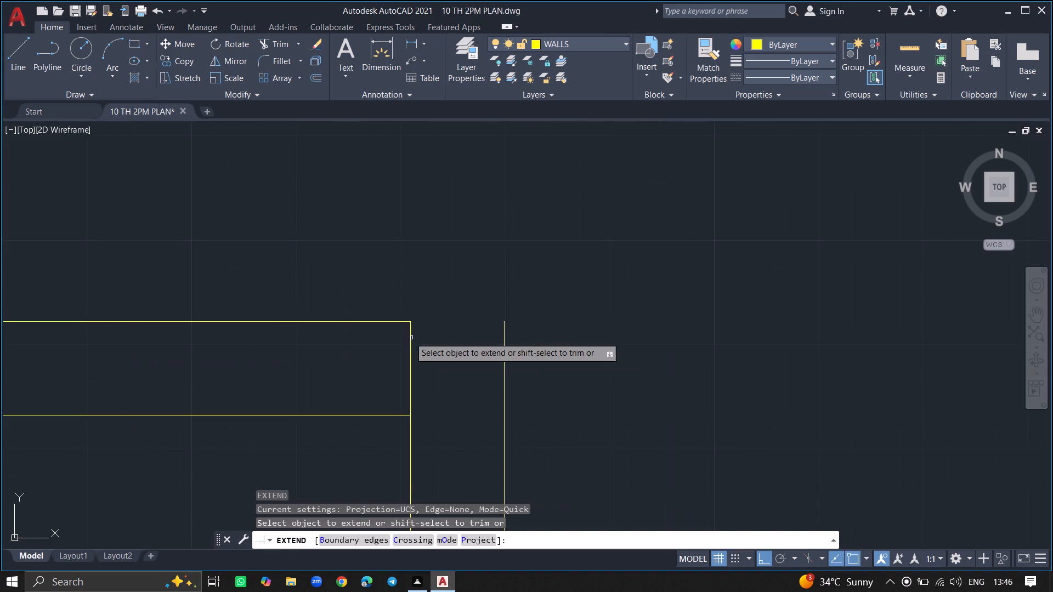
drag(397, 320, 382, 409)
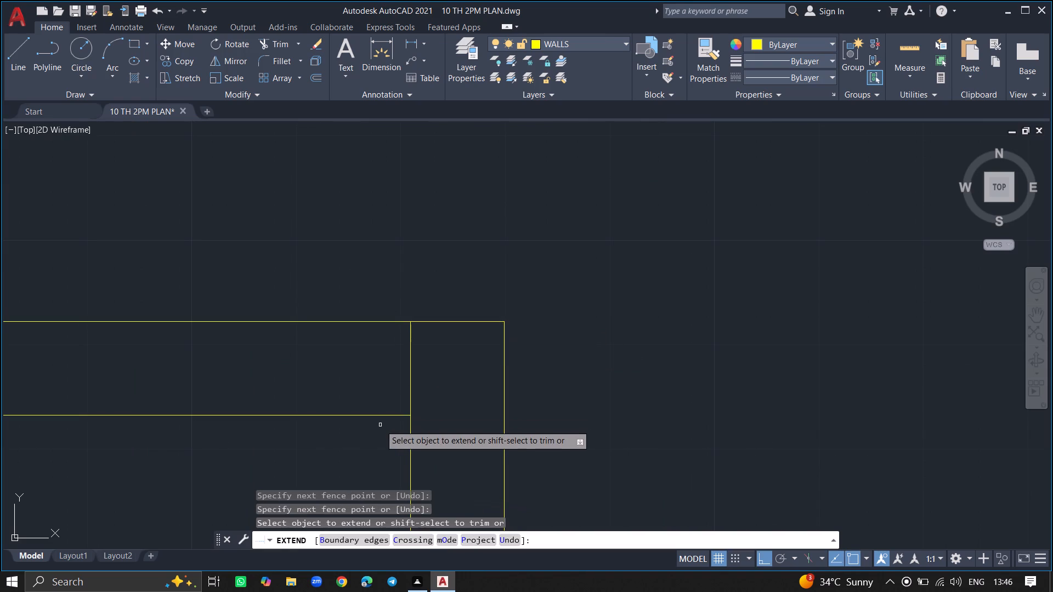
click(380, 417)
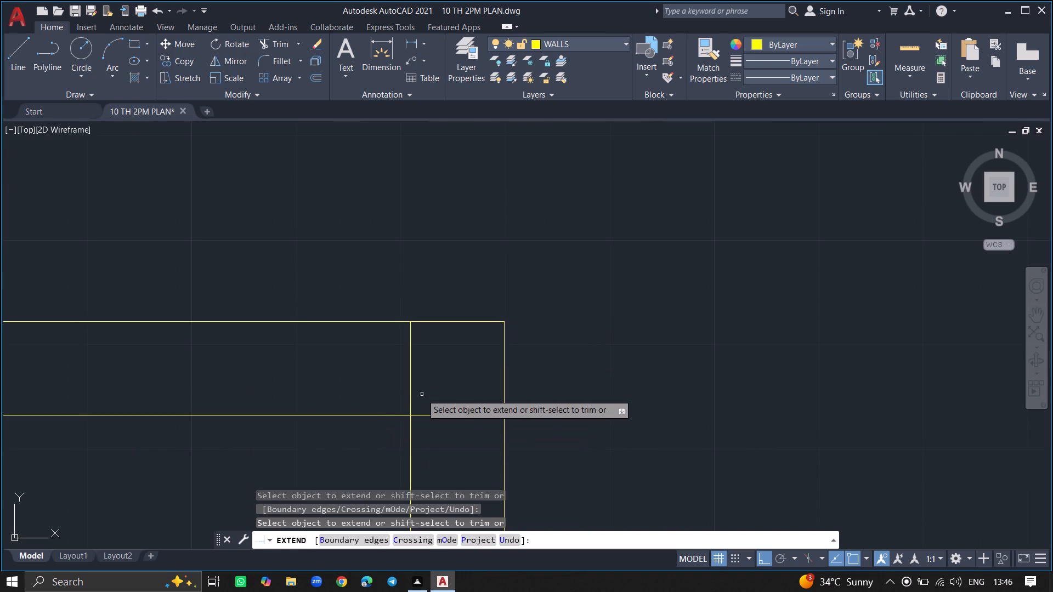
key(Return)
ctrl+scroll(422, 394, down, 6)
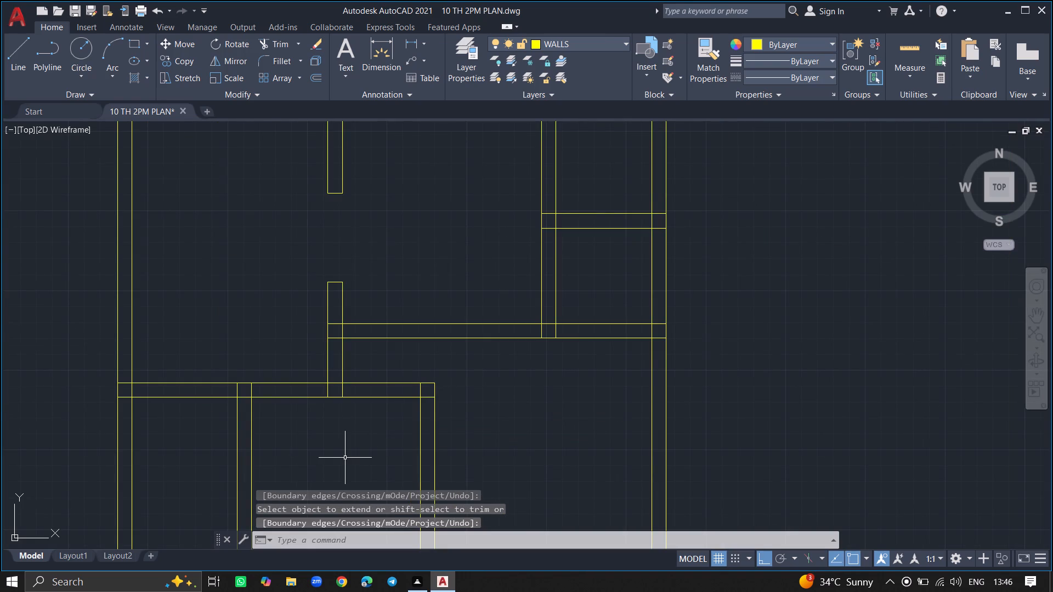
Offset the lower line of the lower-left room's bottom wall 4'1" downward.
ctrl+scroll(345, 458, down, 2)
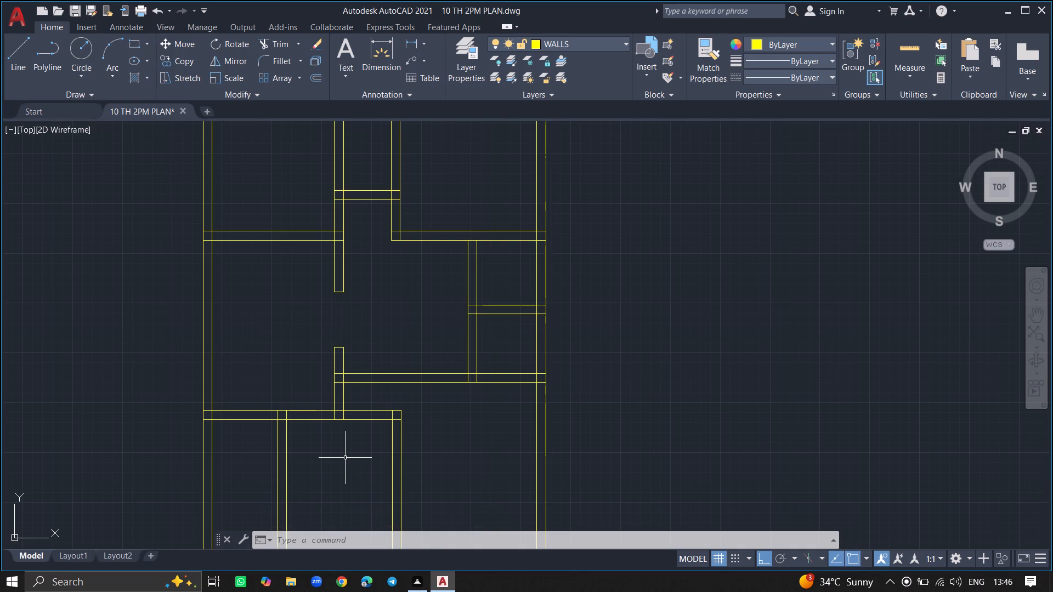
ctrl+scroll(345, 458, down, 1)
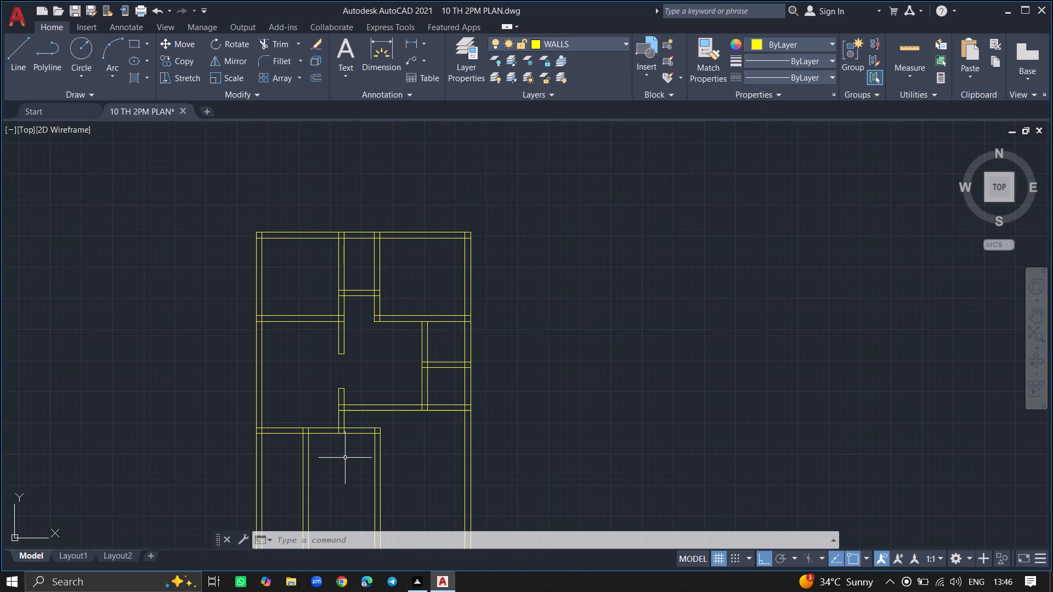
text(OFFSET)
key(Return)
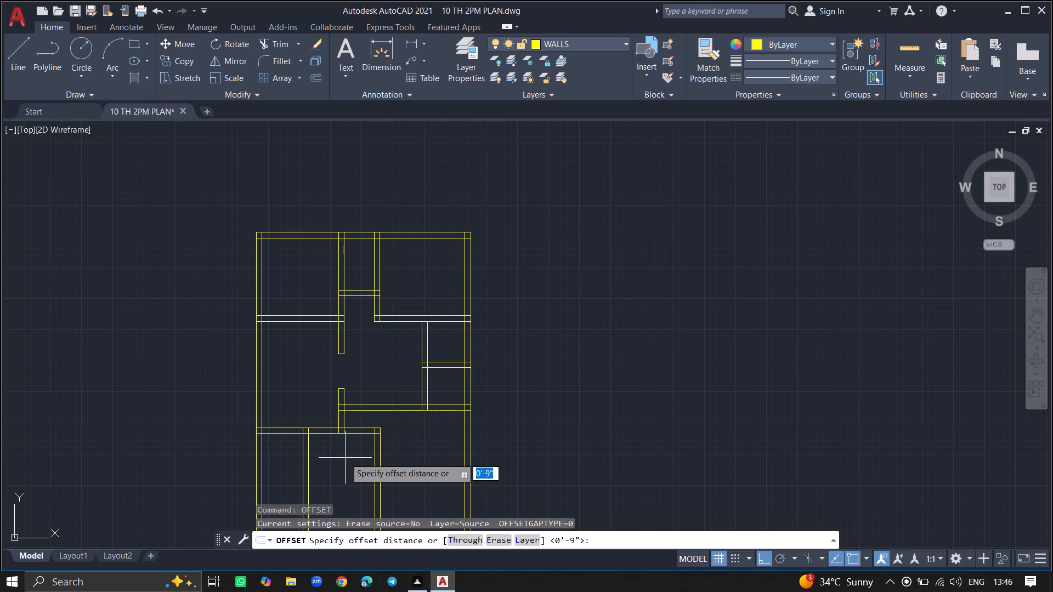
text(4'1)
key(shift+quotedbl)
key(Return)
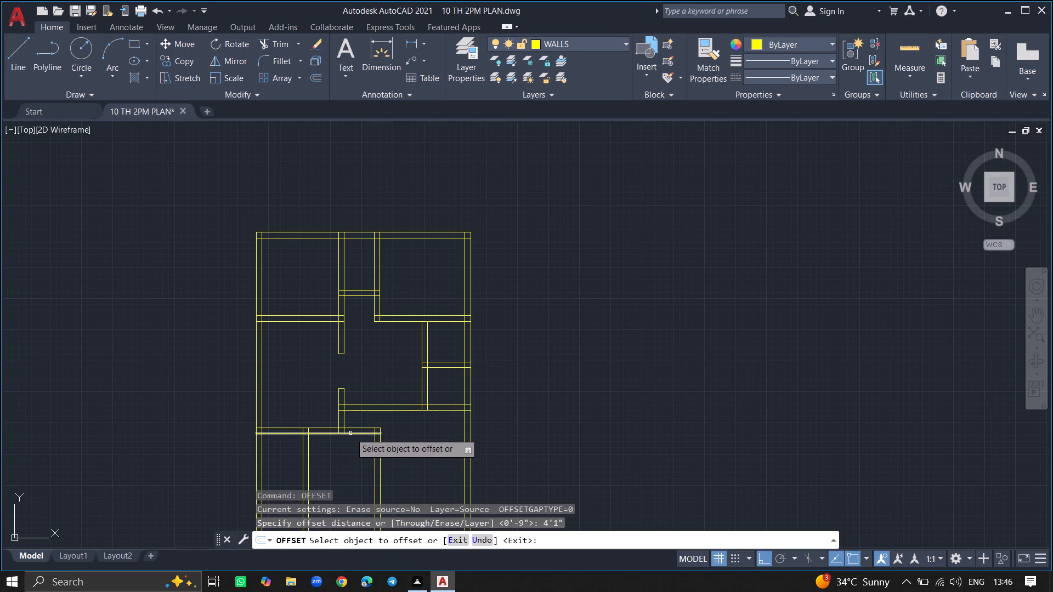
drag(350, 433, 351, 462)
click(351, 462)
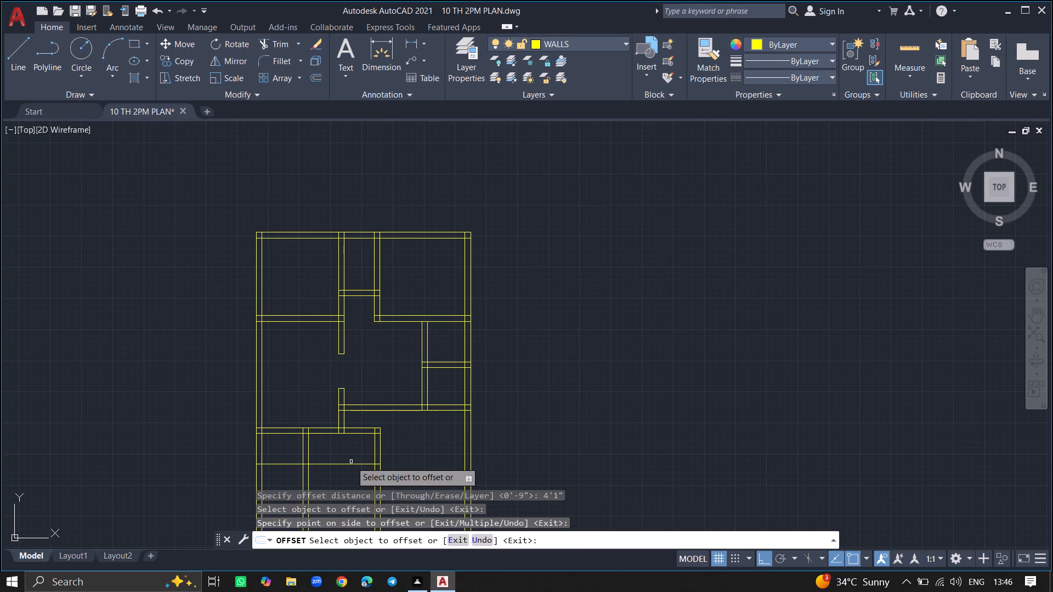
key(Return)
Offset the new horizontal line 9" downward to form the bottom wall of the two small rooms.
ctrl+scroll(351, 462, up, 2)
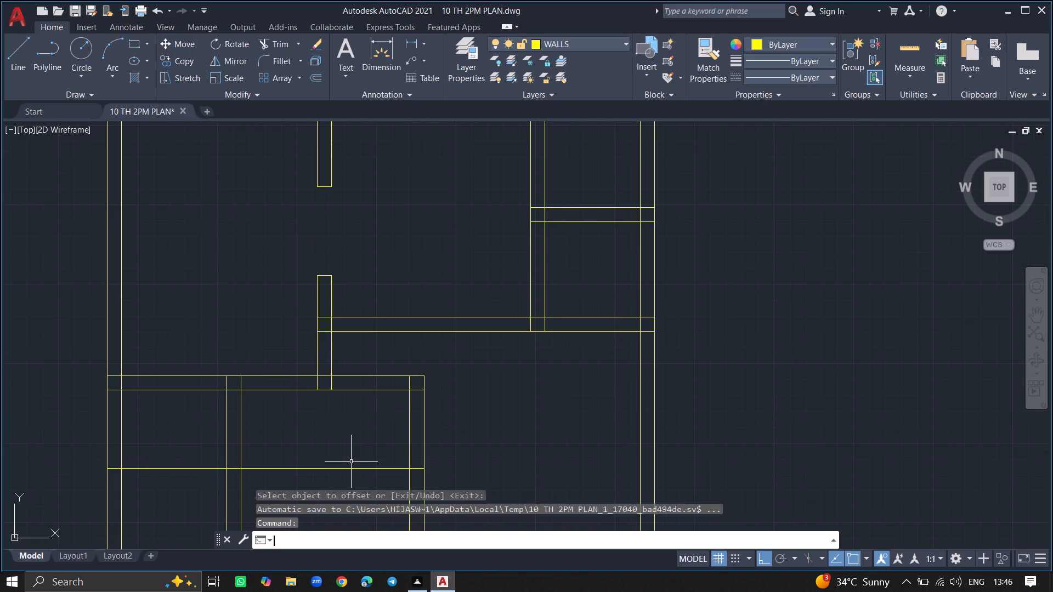
text(OFFSET)
key(Return)
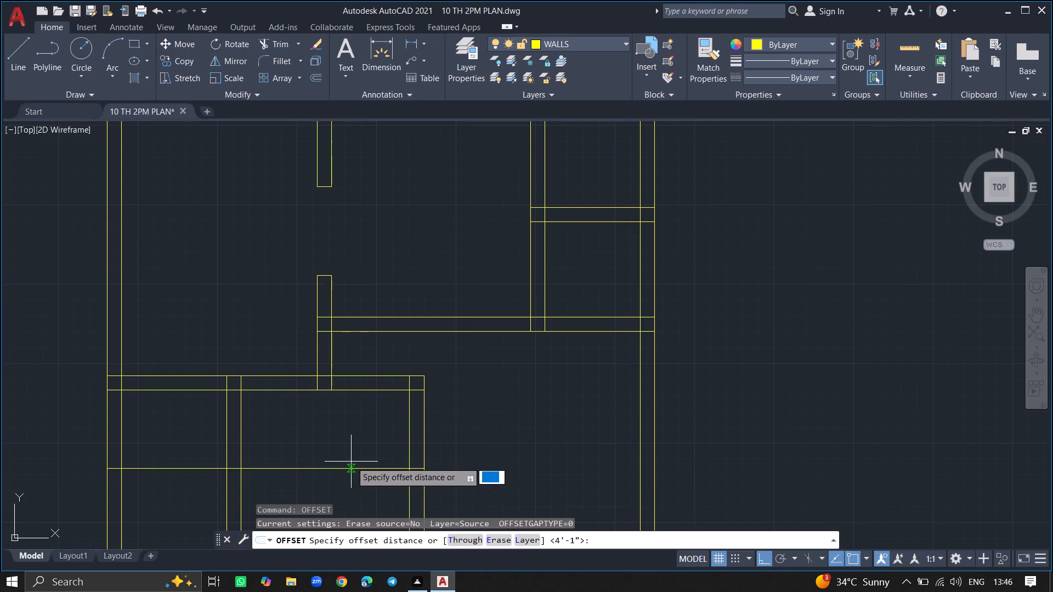
key(9)
key(shift+quotedbl)
key(Return)
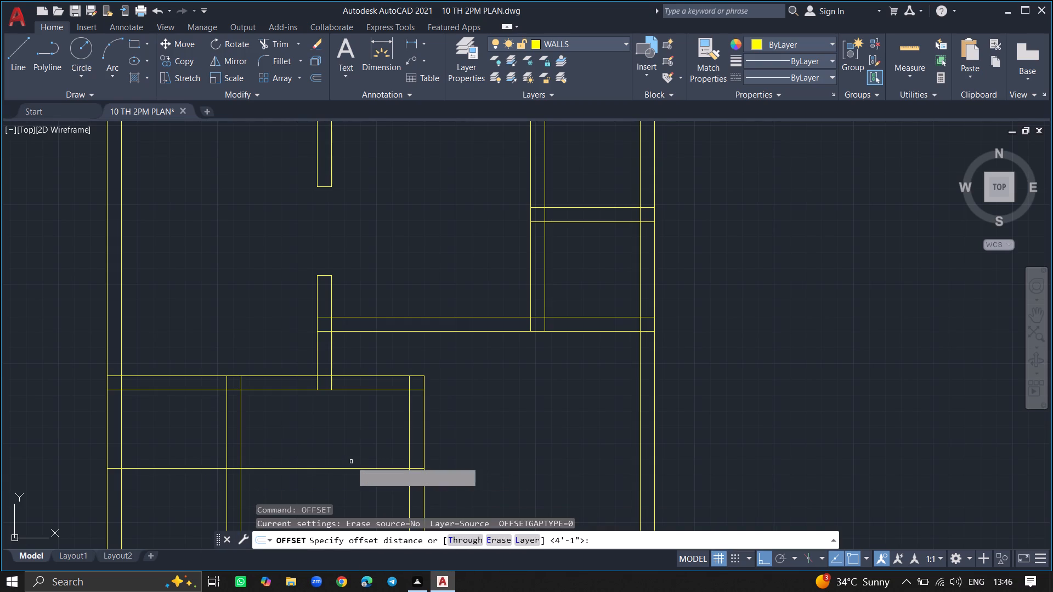
drag(351, 469, 355, 481)
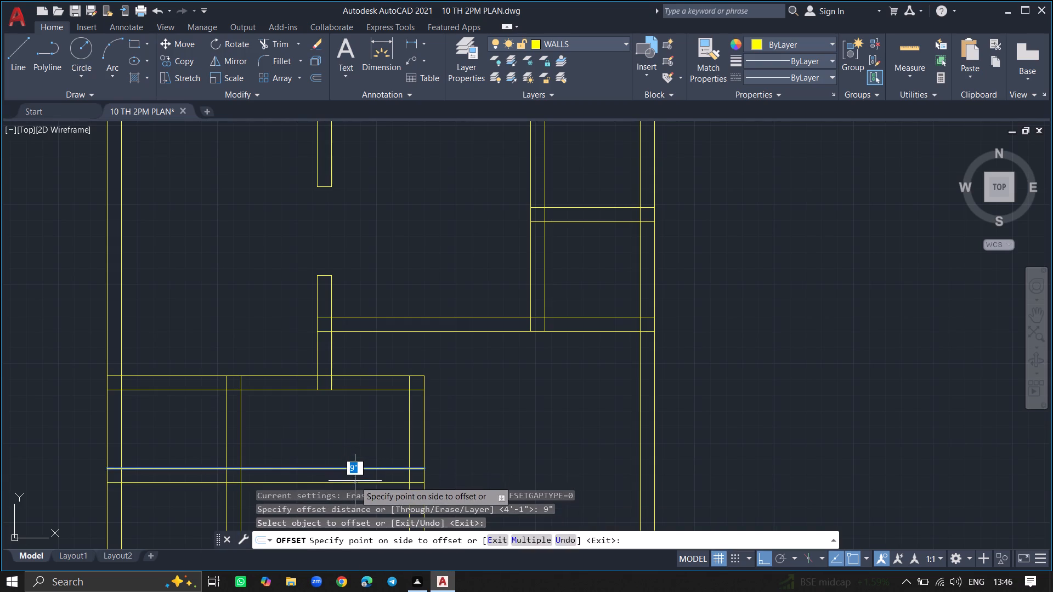
click(355, 481)
key(Return)
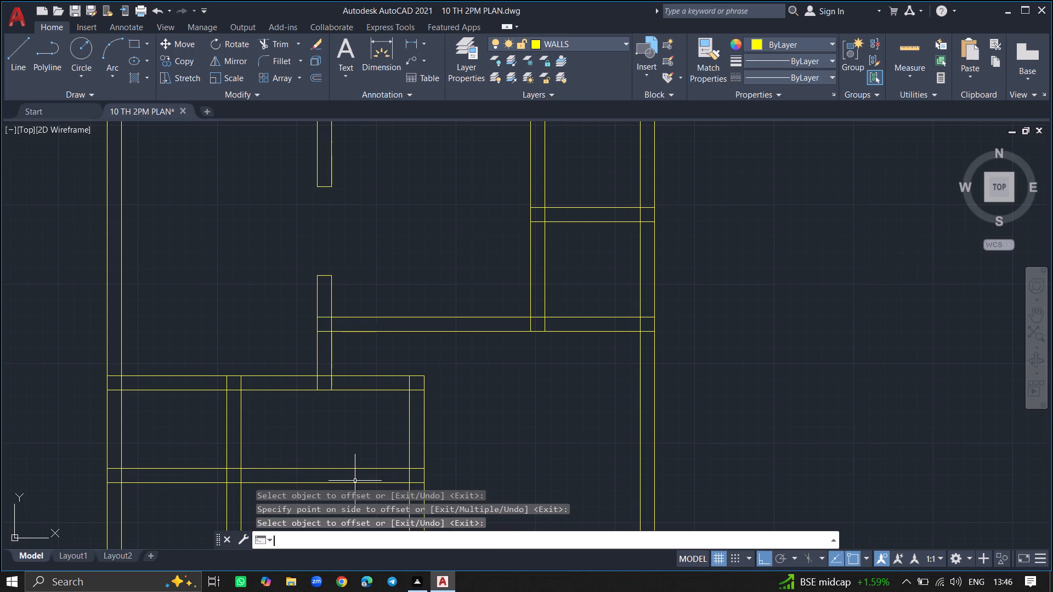
Save the drawing.
key(ctrl+s)
key(ctrl+s)
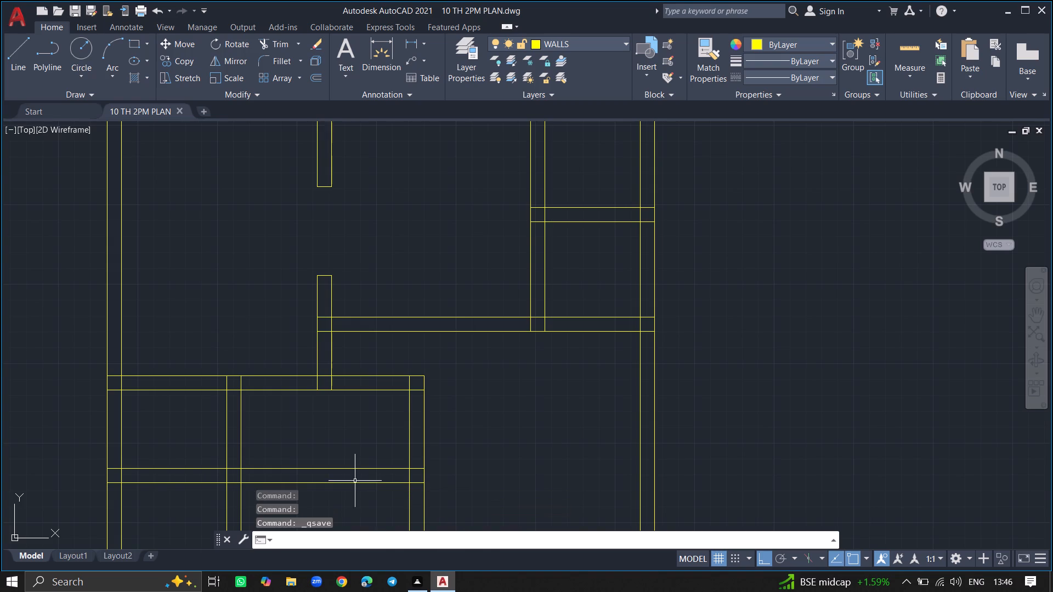
key(ctrl+s)
key(ctrl+s)
key(ctrl+s)
key(ctrl+s)
key(ctrl+s)
key(ctrl+s)
key(s)
Trim both lines of the partition between the two small rooms below their new bottom wall.
ctrl+scroll(355, 481, down, 4)
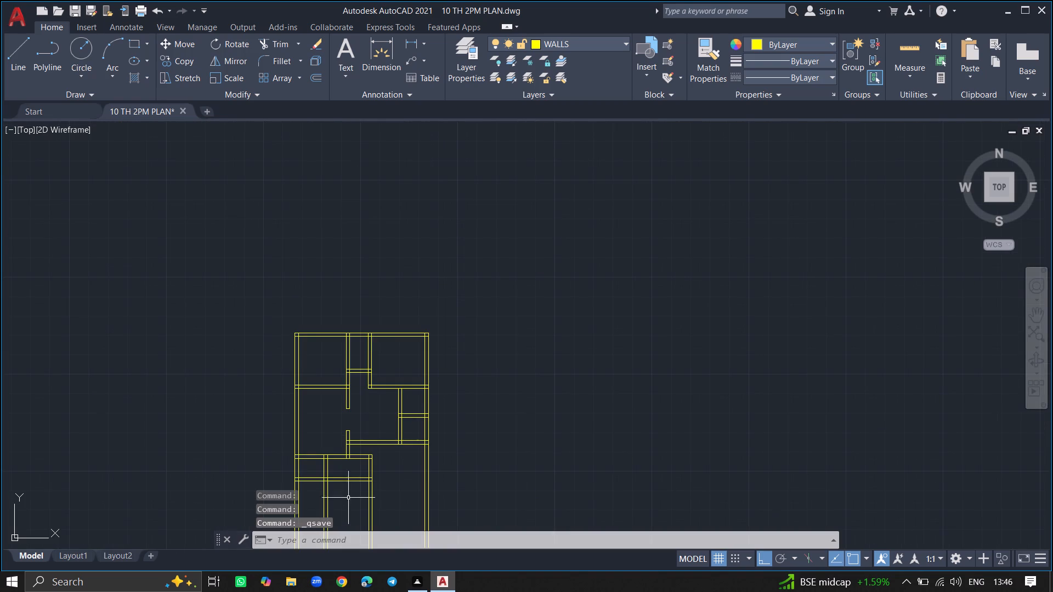
ctrl+scroll(332, 510, up, 3)
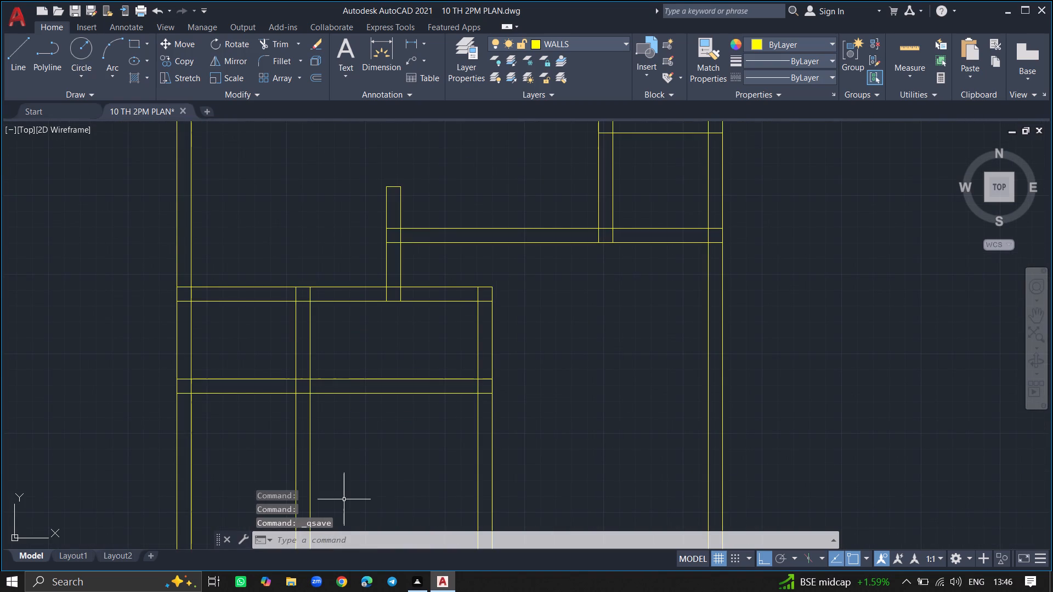
text(TR)
key(Return)
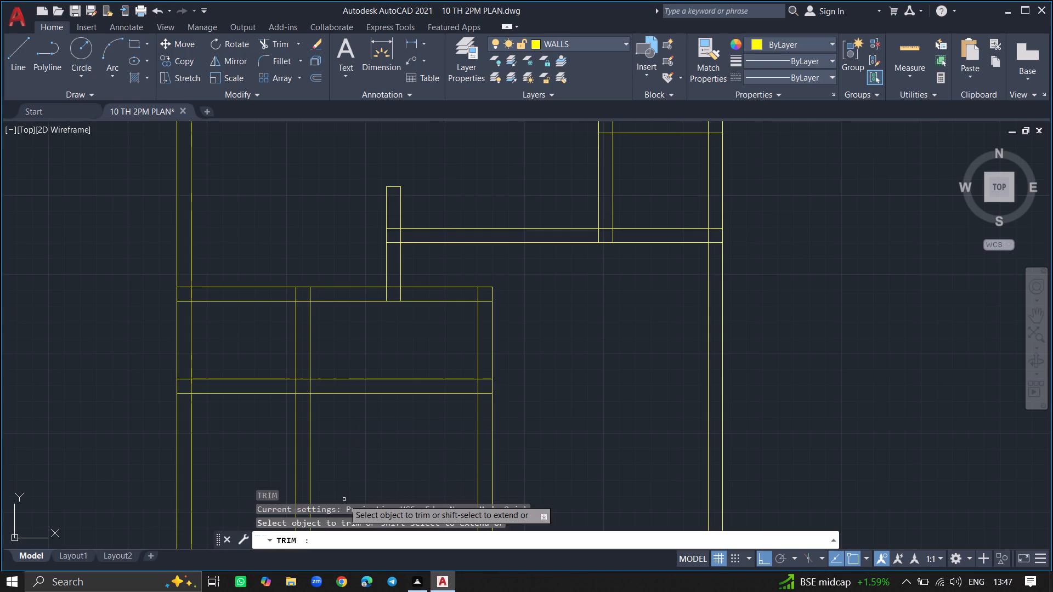
click(307, 481)
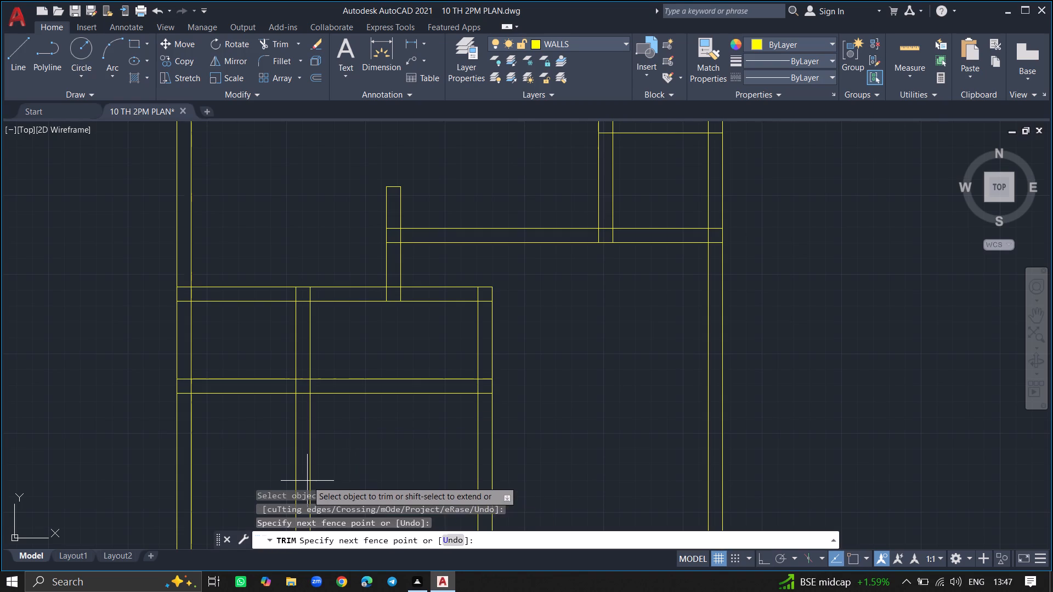
click(336, 481)
click(336, 481)
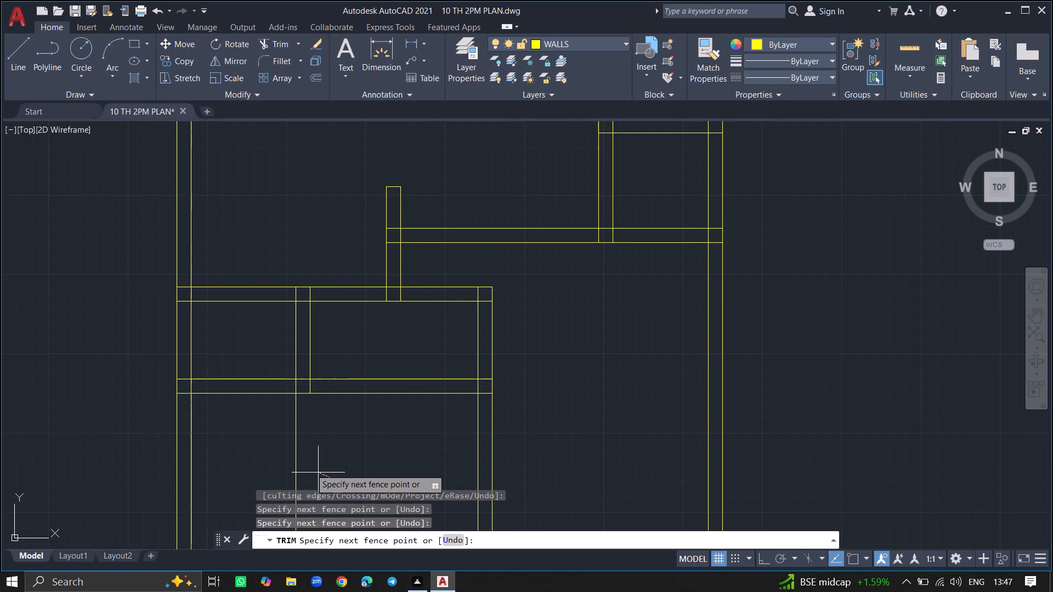
click(263, 451)
key(Return)
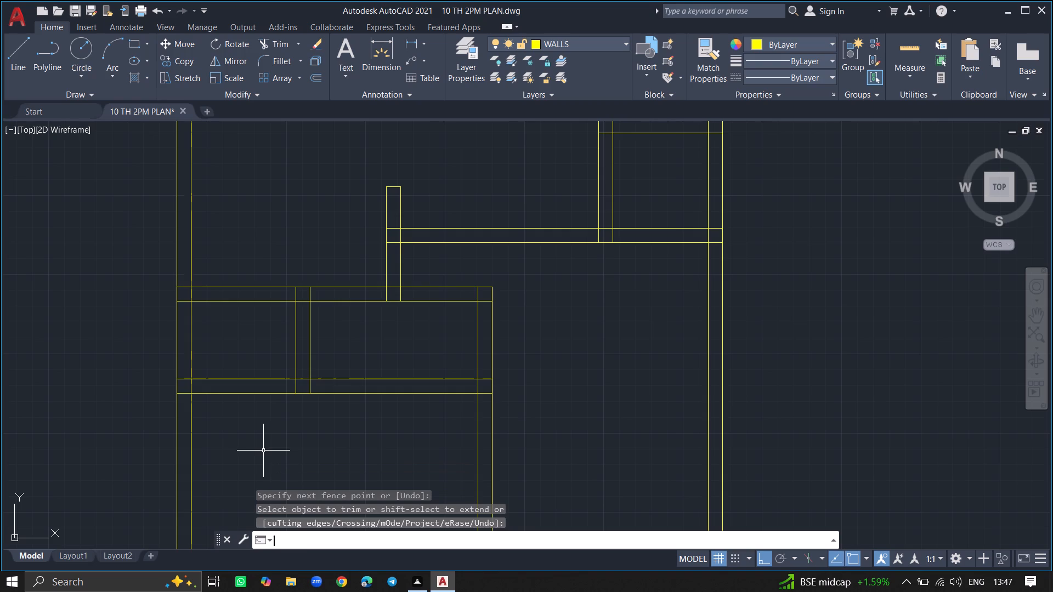
Trim both lines of the right small room's right wall below the new bottom wall.
text(TRIM)
key(Return)
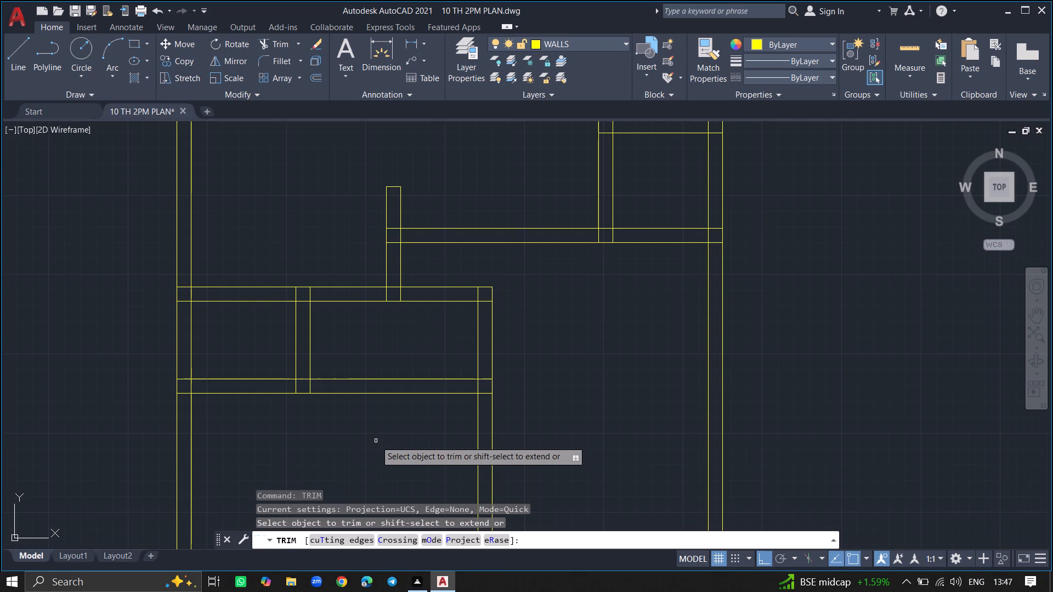
click(477, 446)
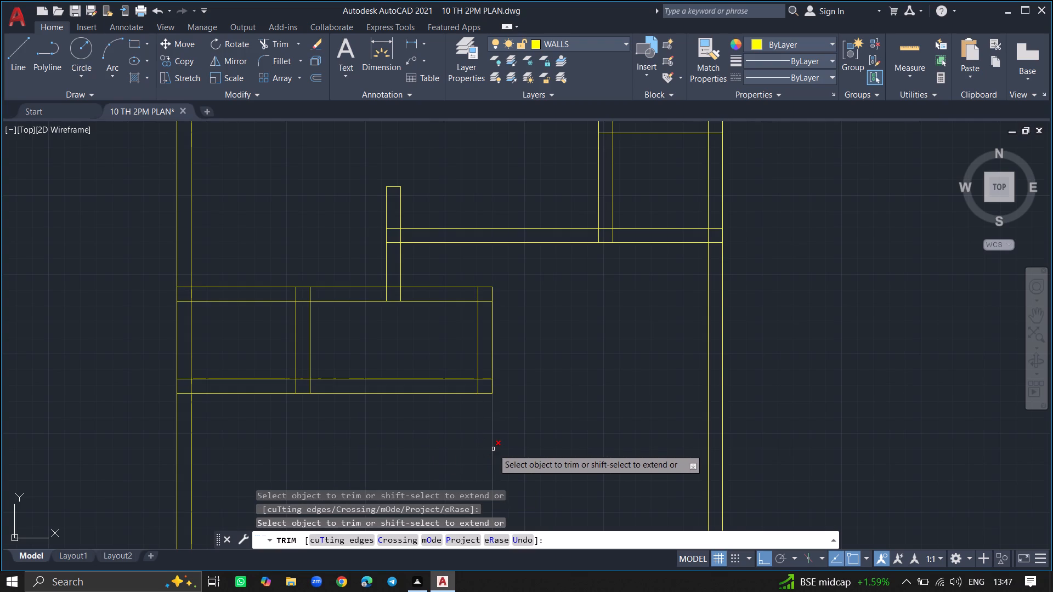
click(493, 449)
key(Return)
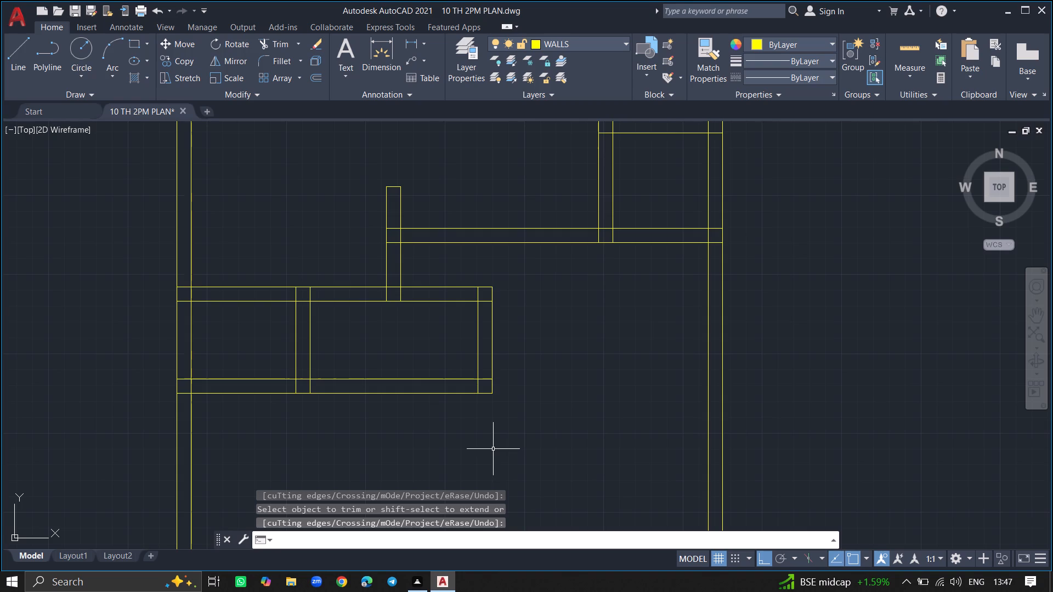
Extend both lines of the small rooms' bottom wall across to the outer line of the right exterior wall.
text(EX)
key(Return)
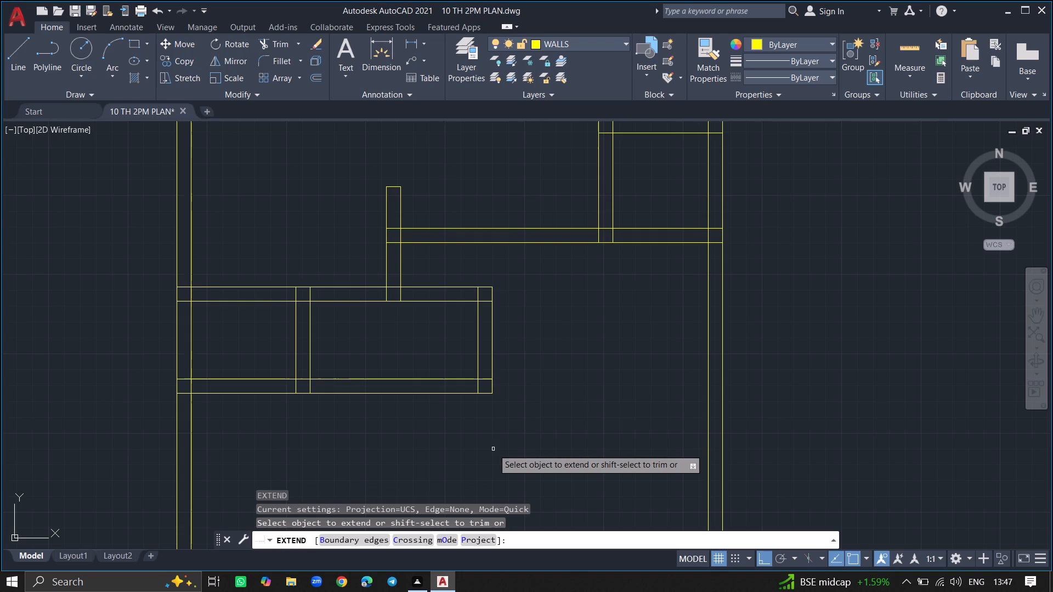
click(488, 394)
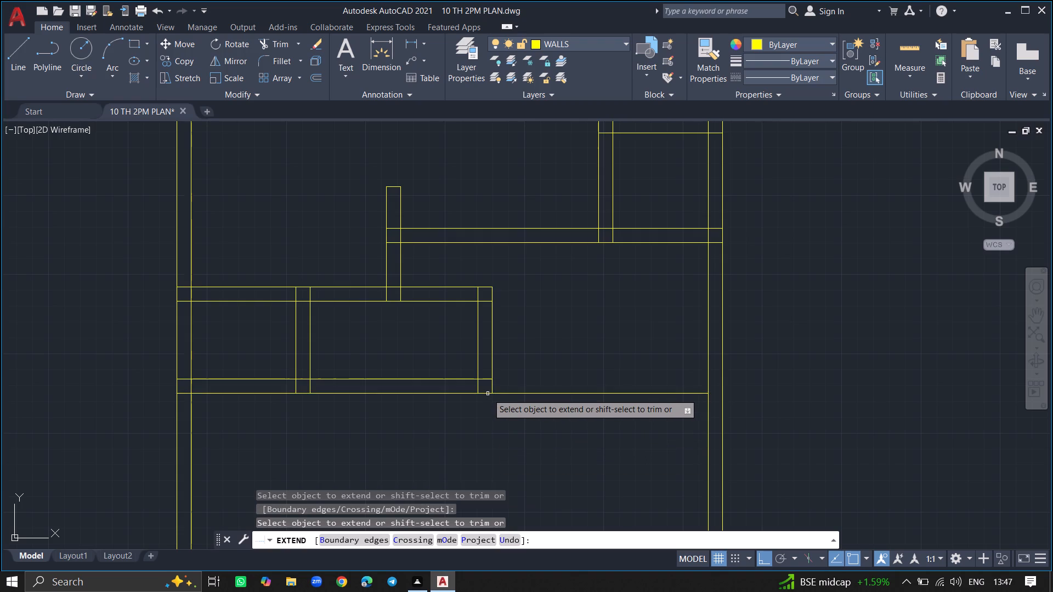
click(502, 394)
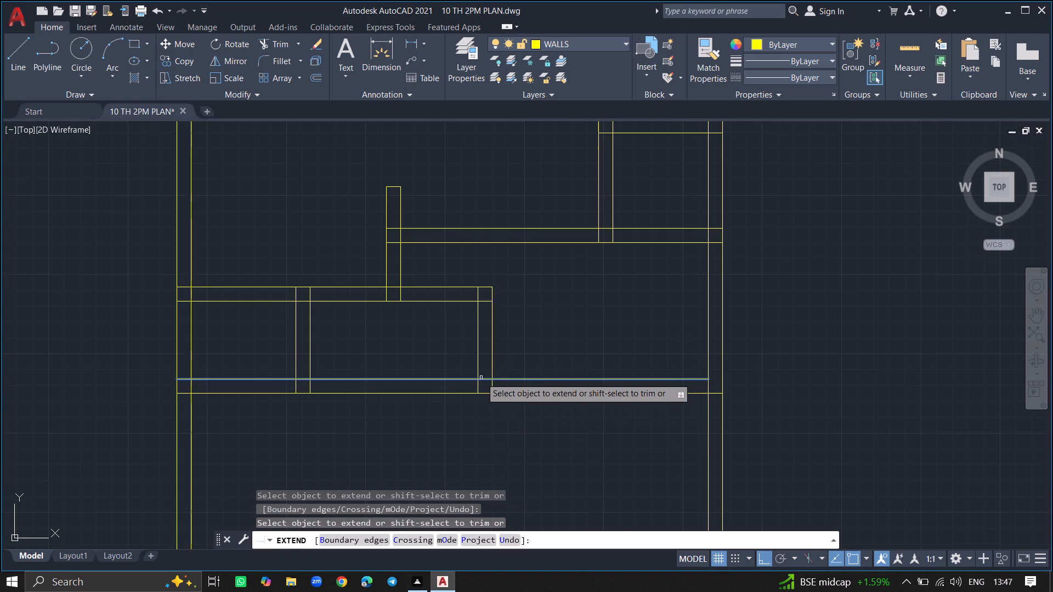
click(481, 378)
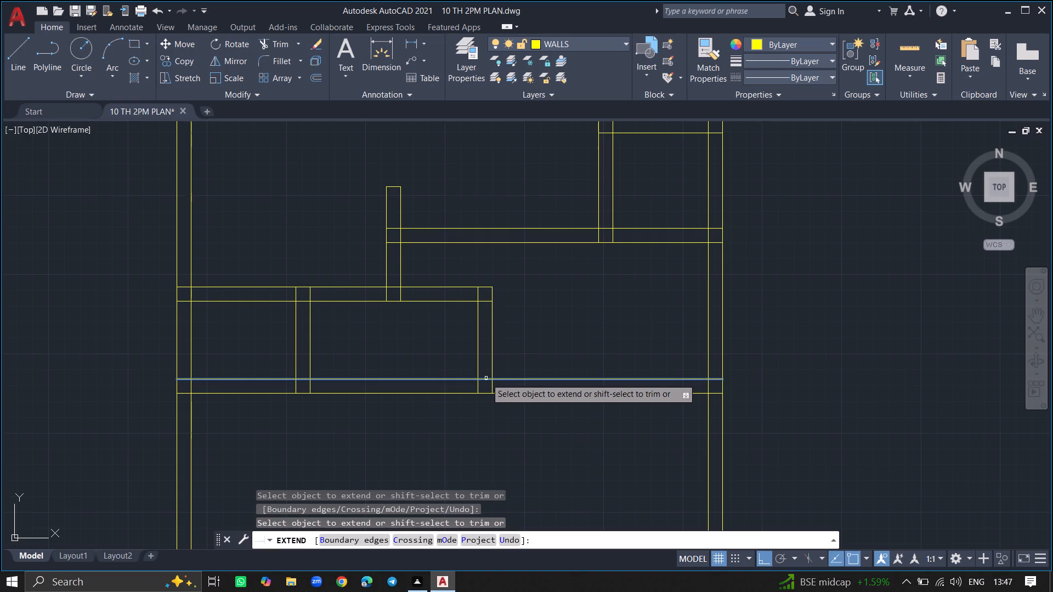
click(486, 378)
key(Return)
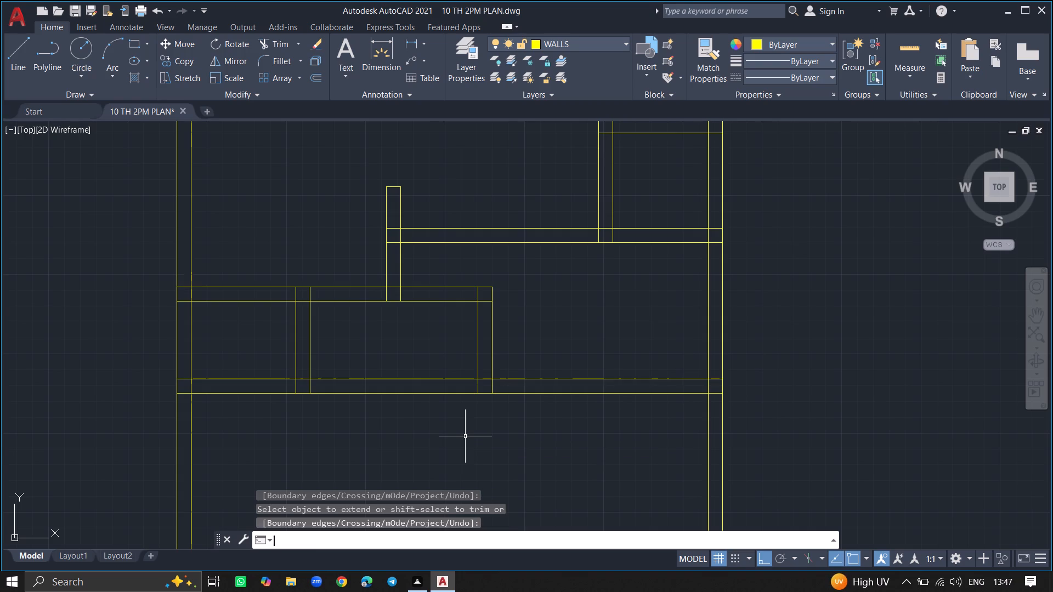
Offset the lower line of the full-width wall below the small rooms 20'10" downward.
ctrl+scroll(465, 436, down, 4)
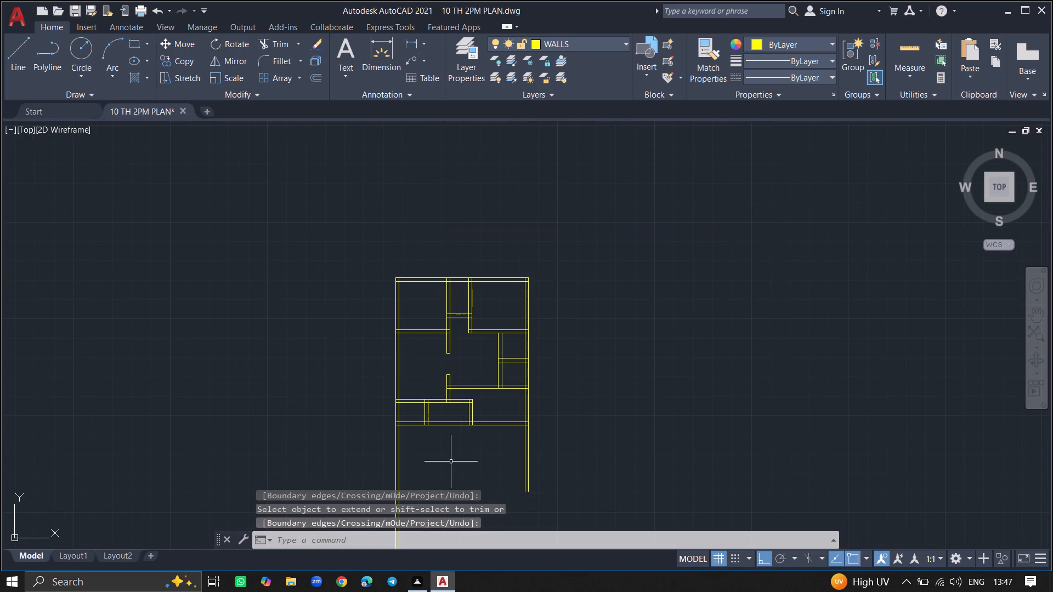
ctrl+scroll(447, 471, up, 2)
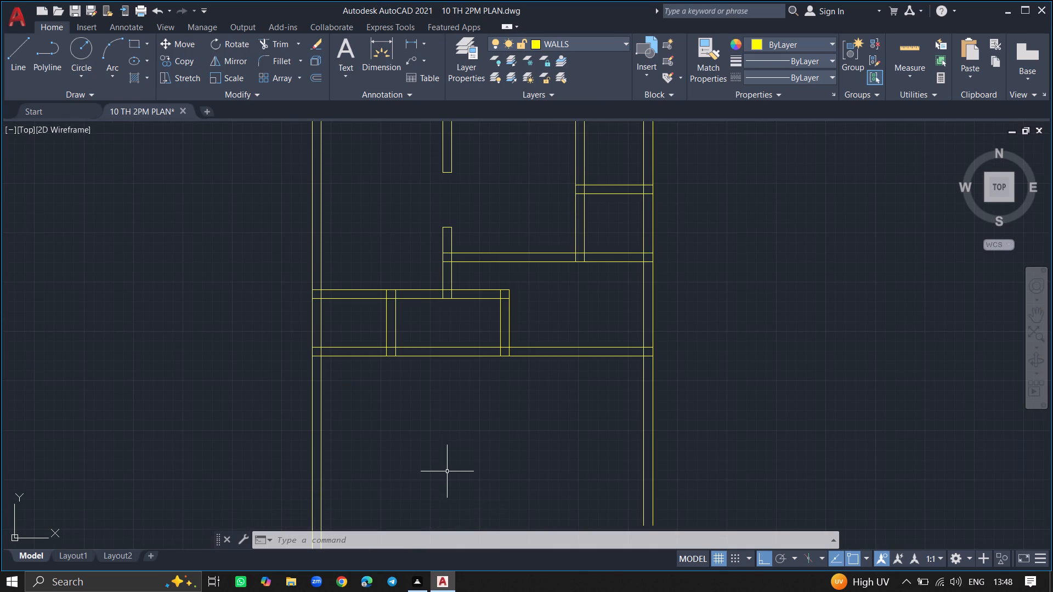
text(OFFSET)
key(Return)
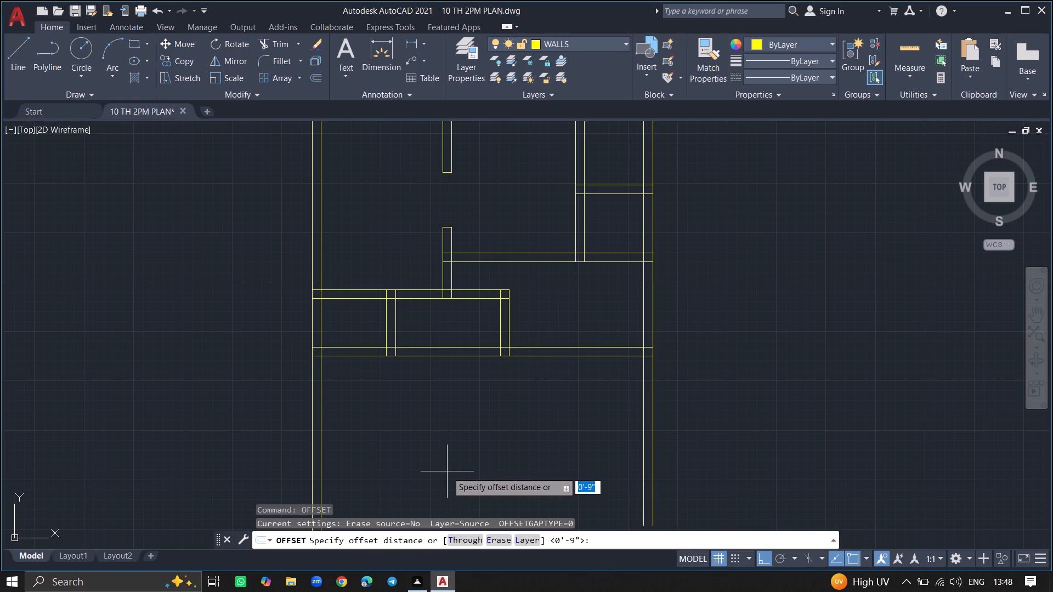
text(20)
text('10")
key(Return)
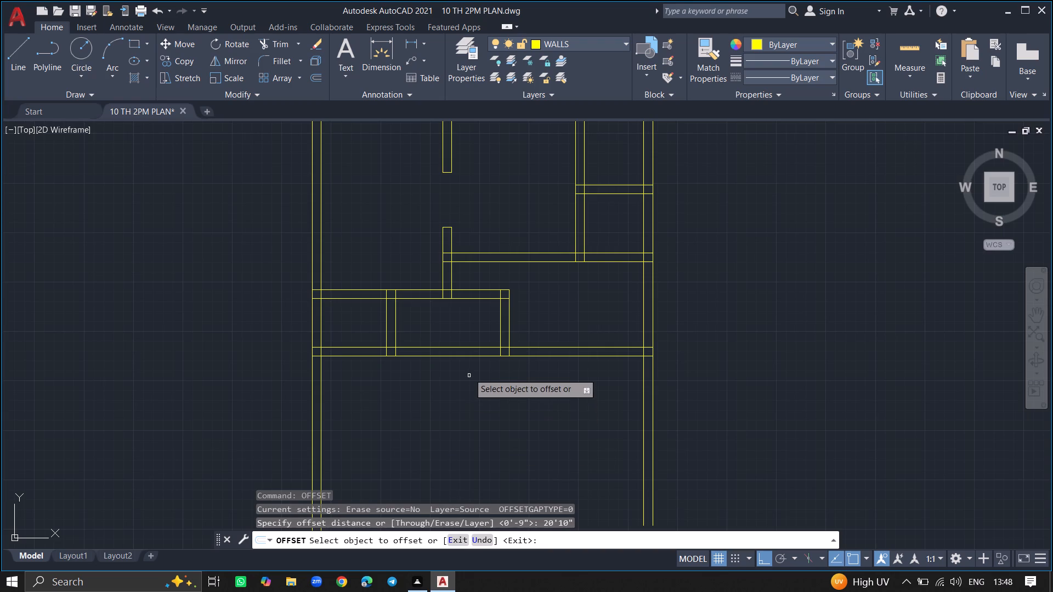
drag(465, 357, 465, 387)
click(465, 387)
ctrl+scroll(465, 387, down, 6)
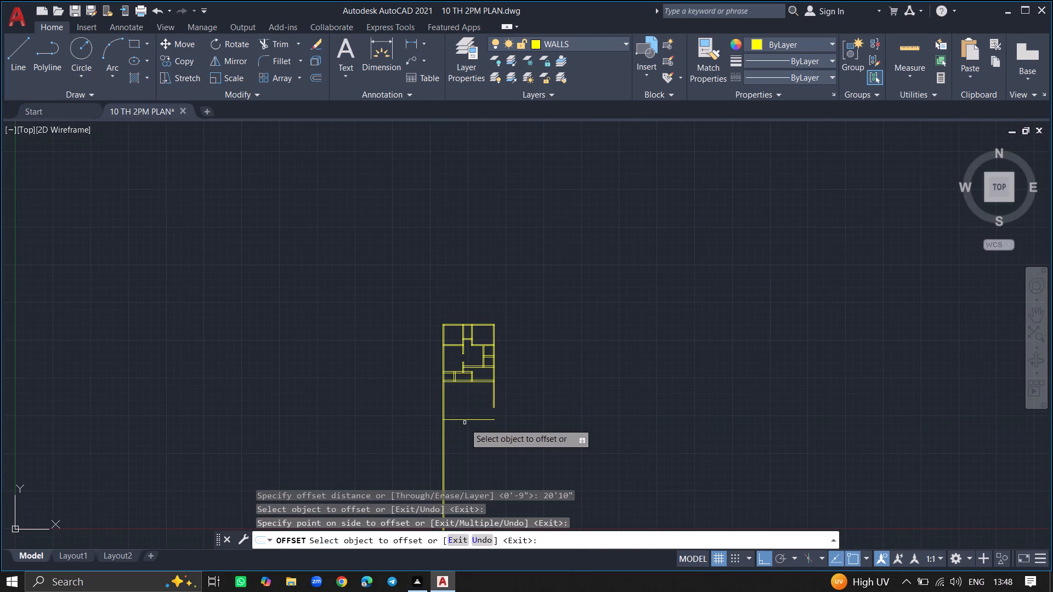
ctrl+scroll(465, 425, up, 5)
key(Return)
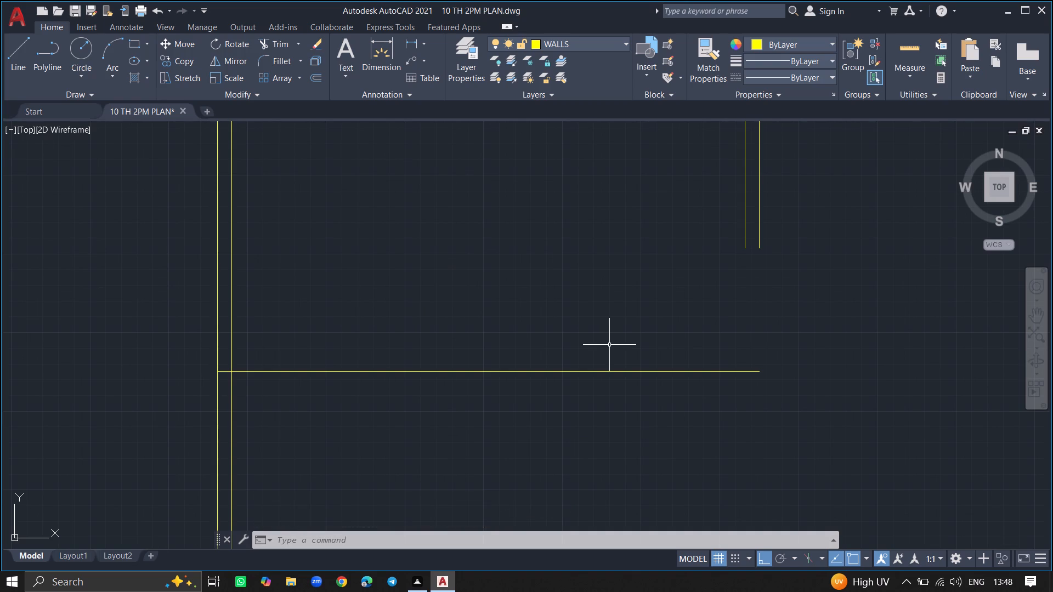
Extend both lines of the right exterior wall down to the new bottom horizontal line.
text(EX)
key(Return)
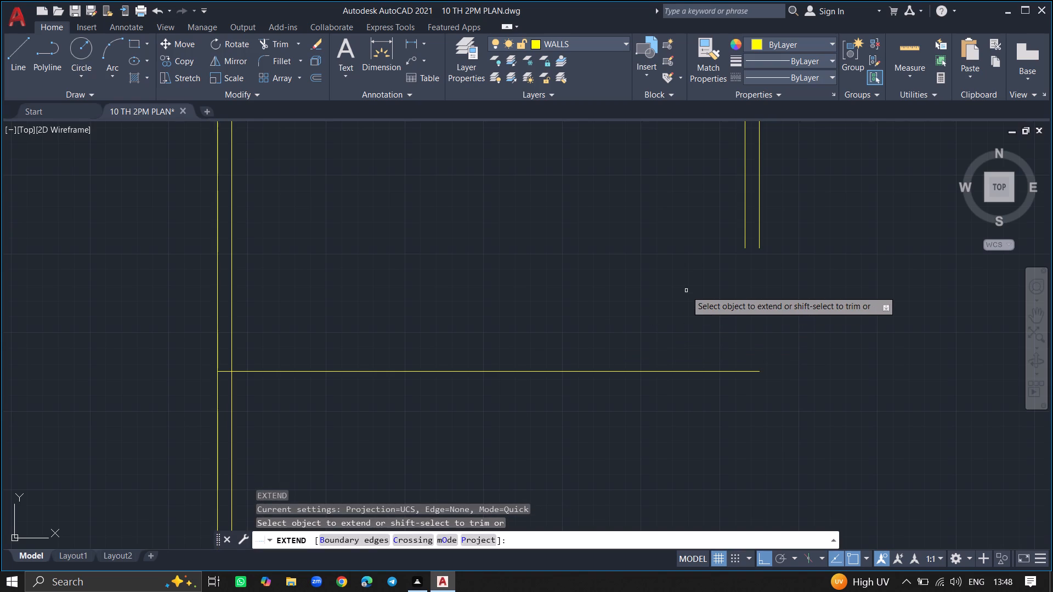
click(746, 240)
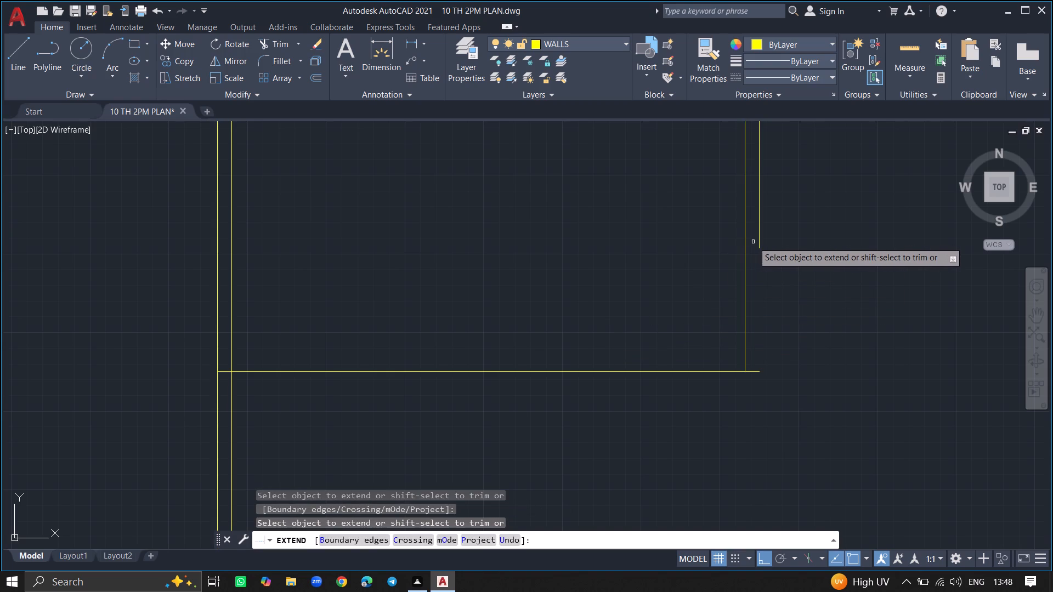
click(760, 243)
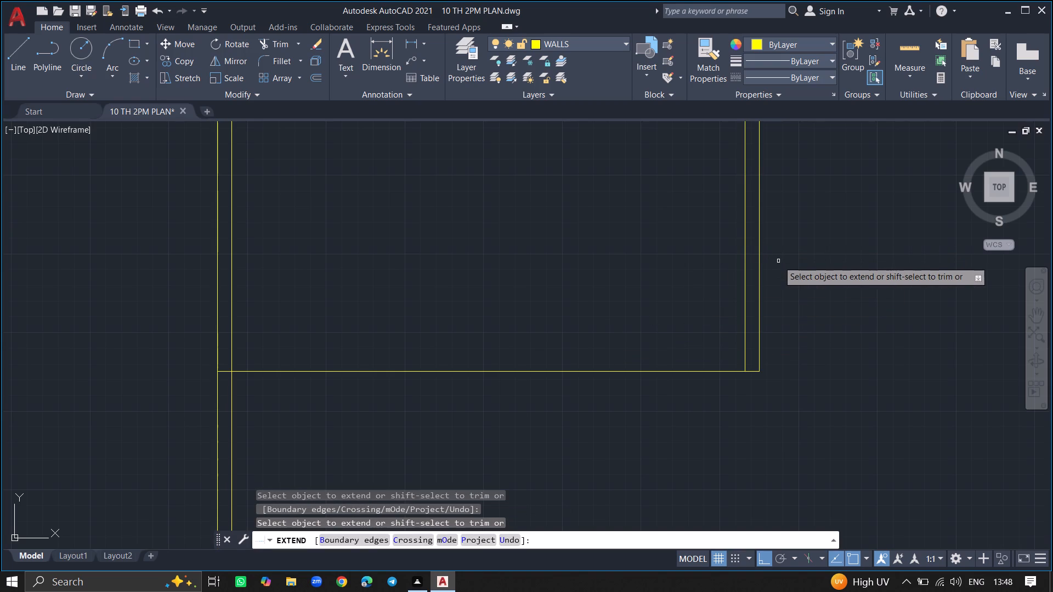
key(Return)
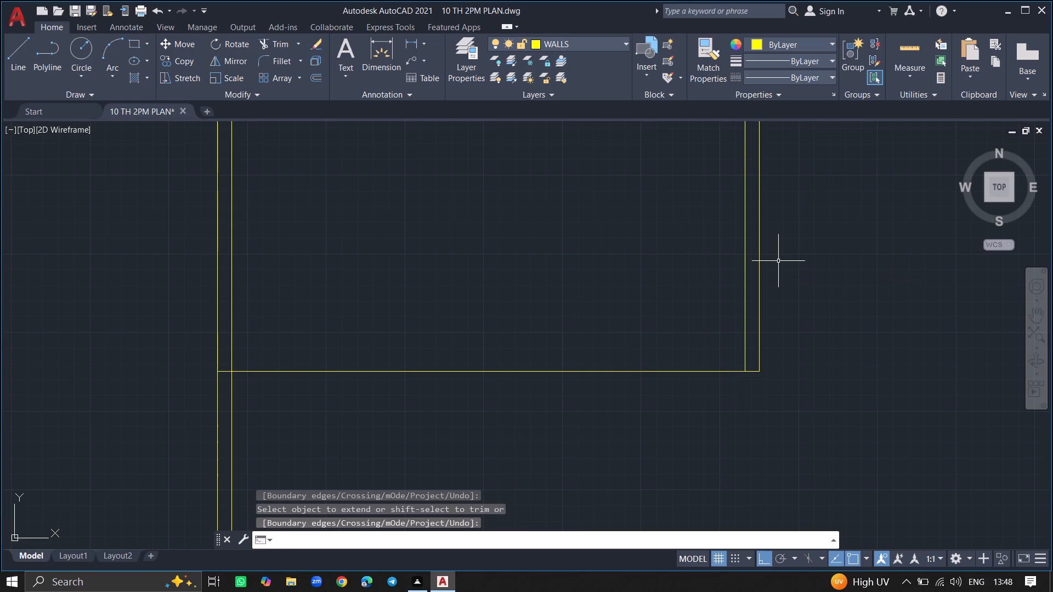
Offset the bottom horizontal line 9" downward to form the building's bottom exterior wall.
text(OFFSET)
key(Return)
text(9")
key(Return)
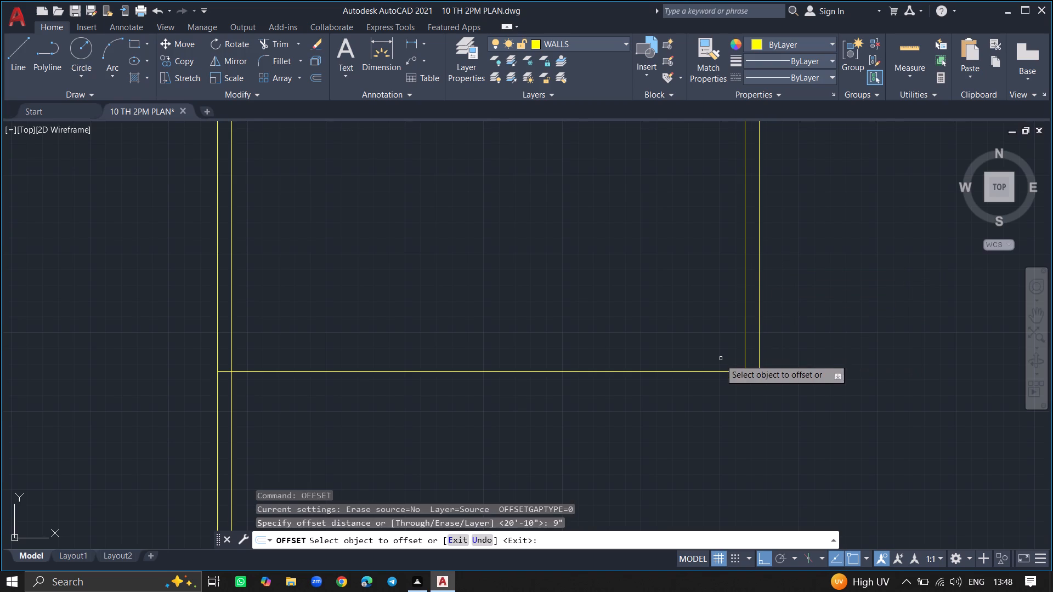
drag(715, 373, 732, 422)
click(732, 422)
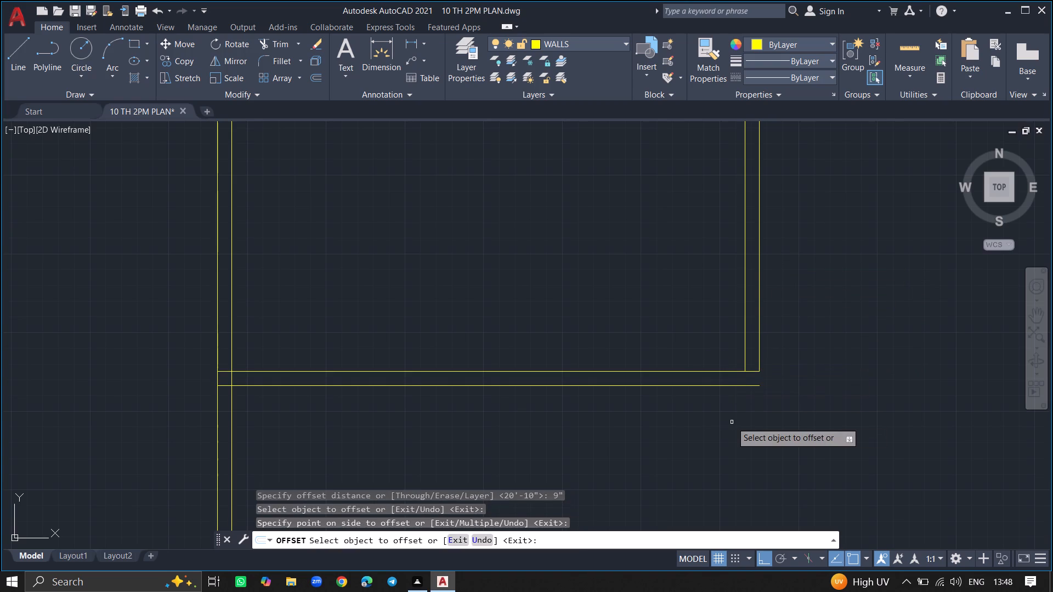
key(Return)
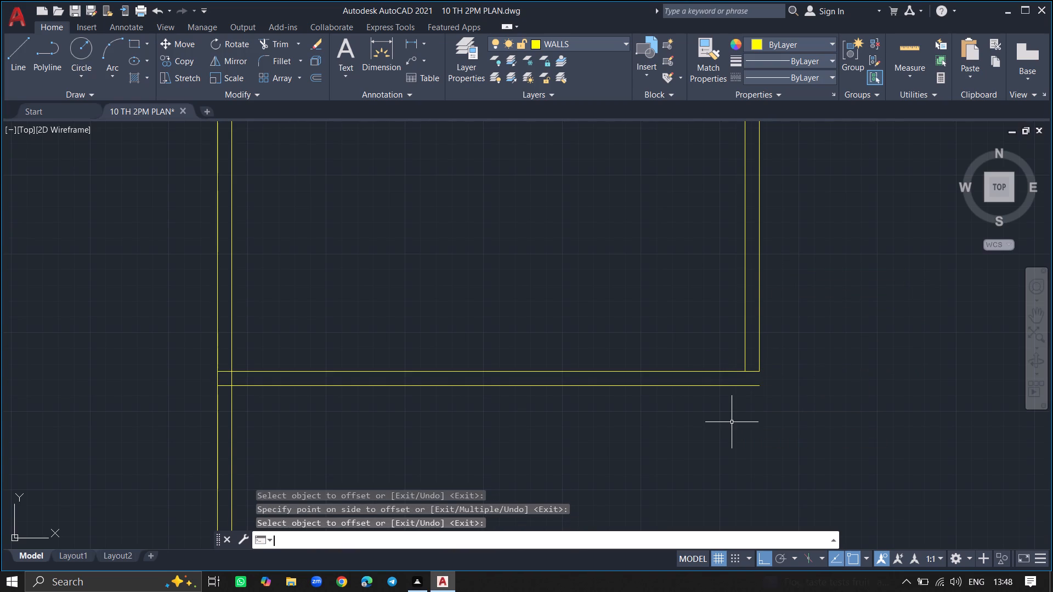
Extend both lines of the right exterior wall to the outer line of the bottom wall.
text(EX)
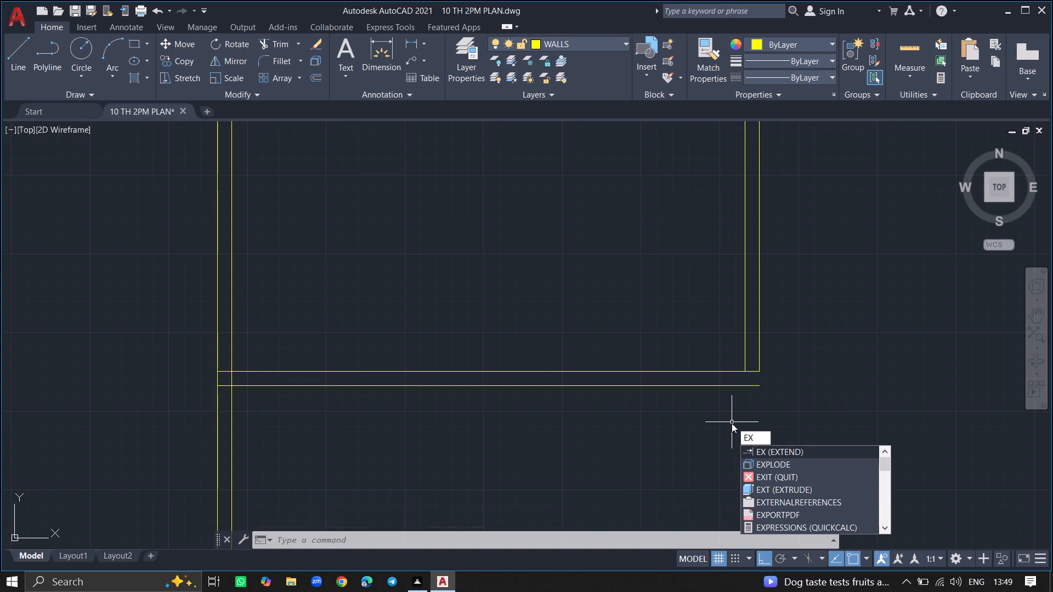
click(751, 452)
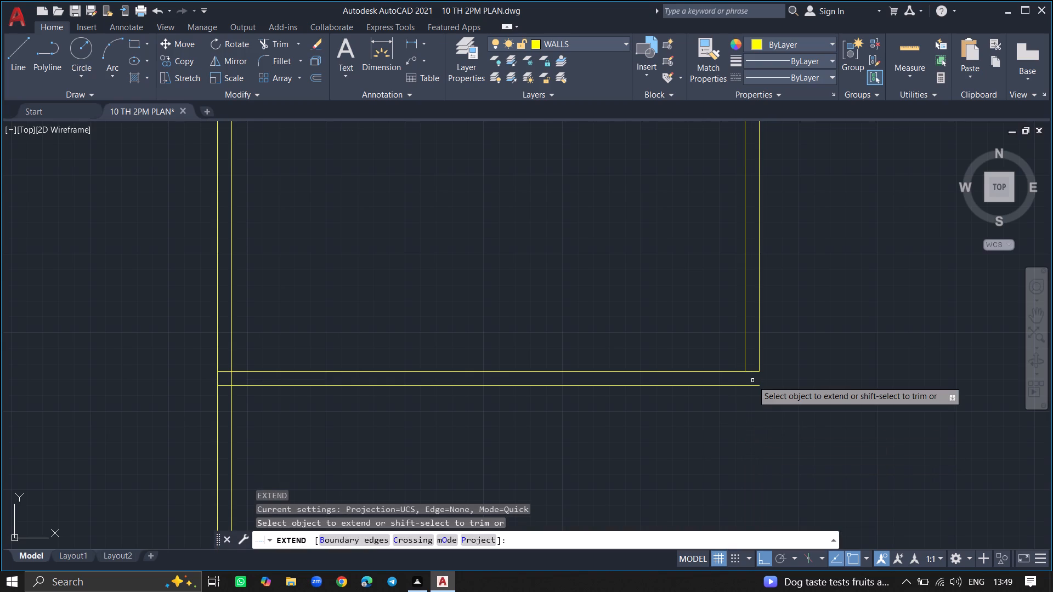
click(746, 365)
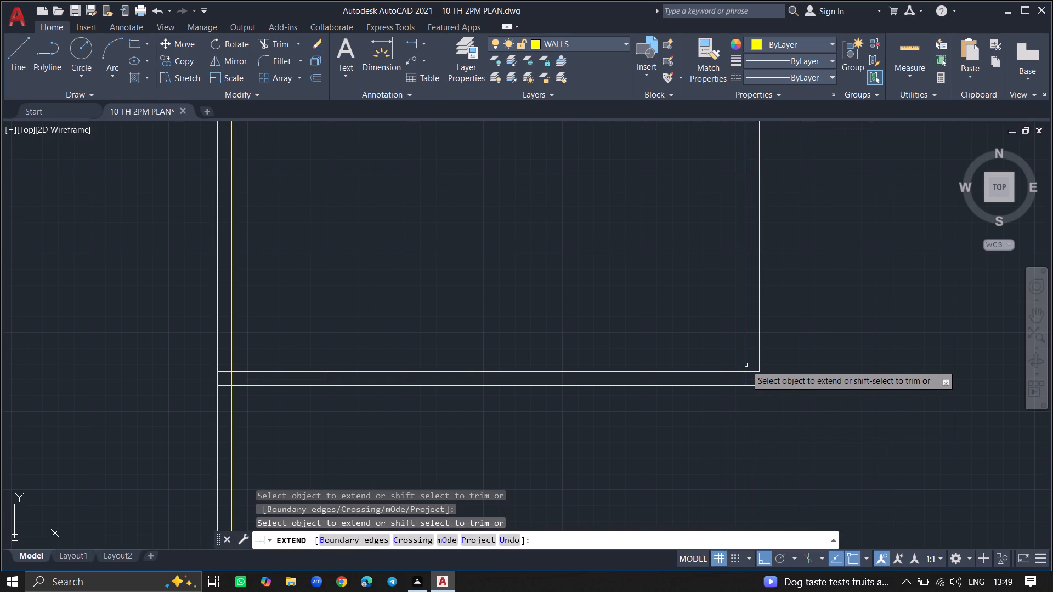
click(760, 365)
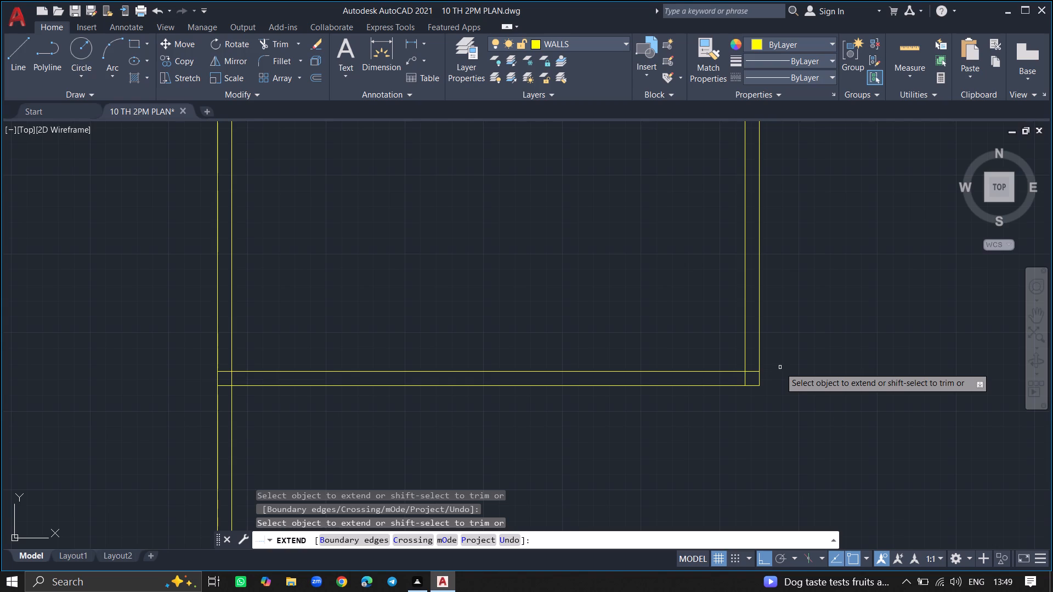
key(Return)
Trim both lines of the left exterior wall below the bottom exterior wall.
ctrl+scroll(780, 367, down, 8)
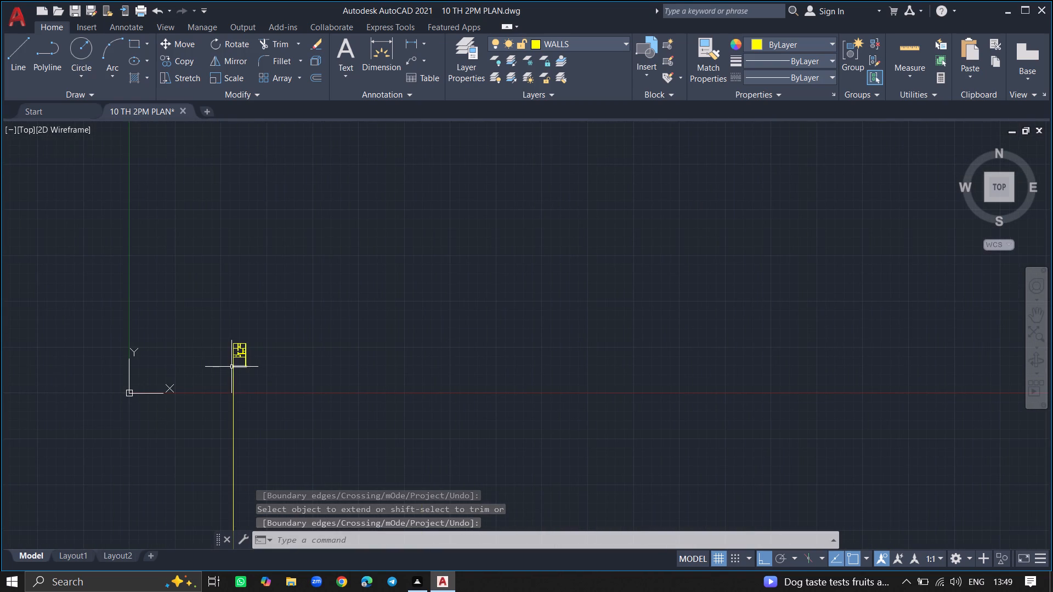
ctrl+scroll(231, 367, up, 7)
text(TRIM)
key(Return)
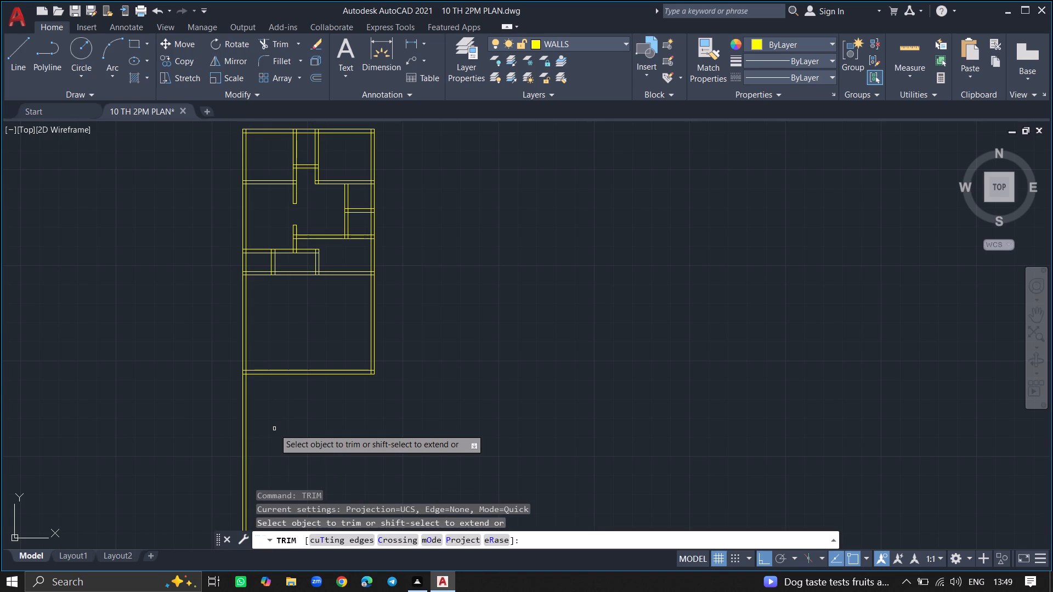
click(242, 425)
click(245, 425)
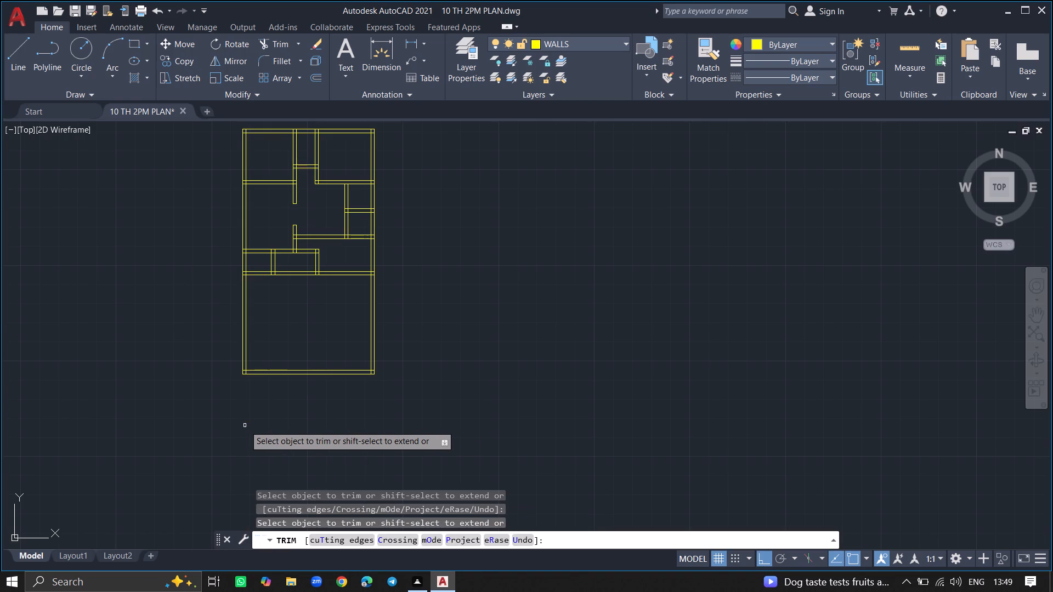
key(Return)
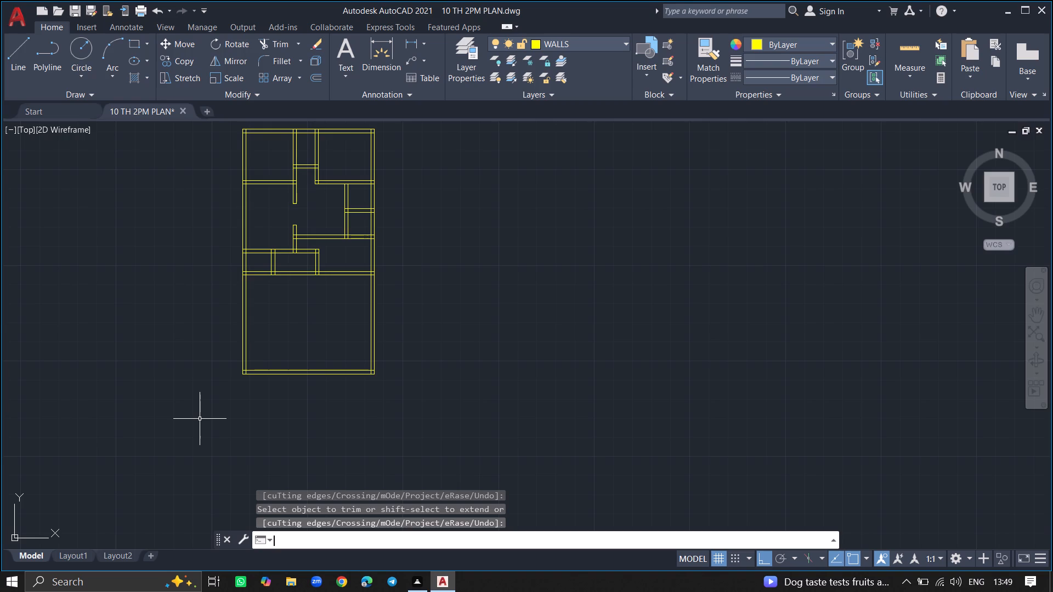
Add a horizontal linear dimension across the large bottom room, between the inner faces of its left and right walls.
text(DIMLI)
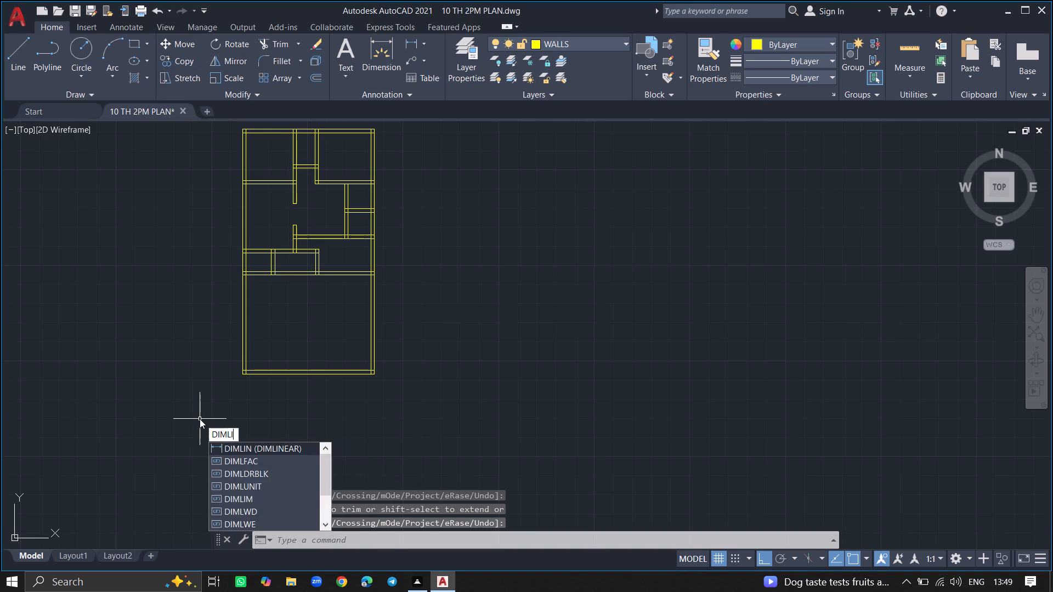
click(221, 448)
ctrl+scroll(236, 340, up, 3)
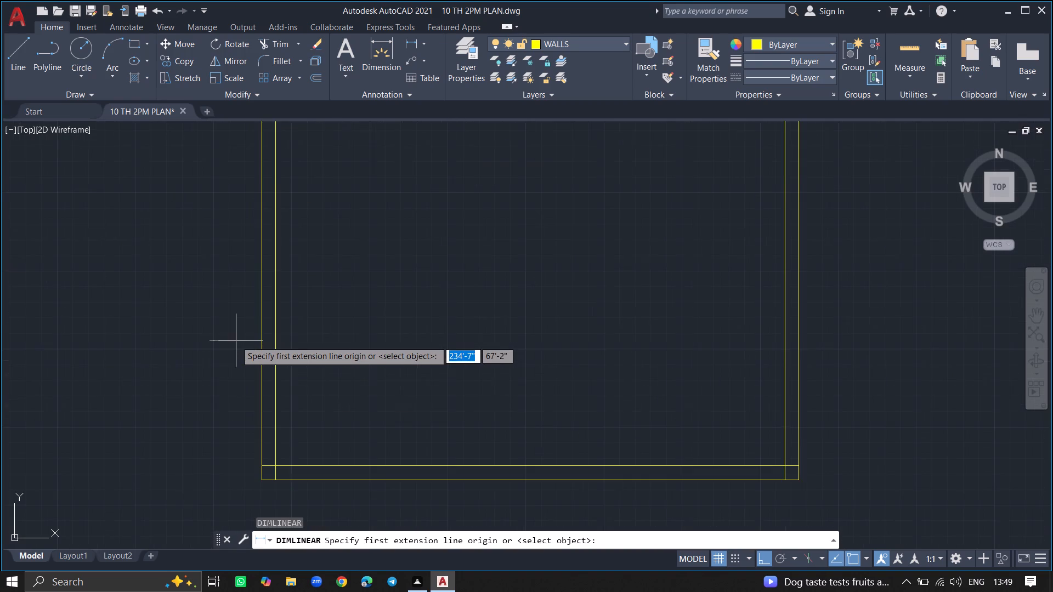
click(276, 344)
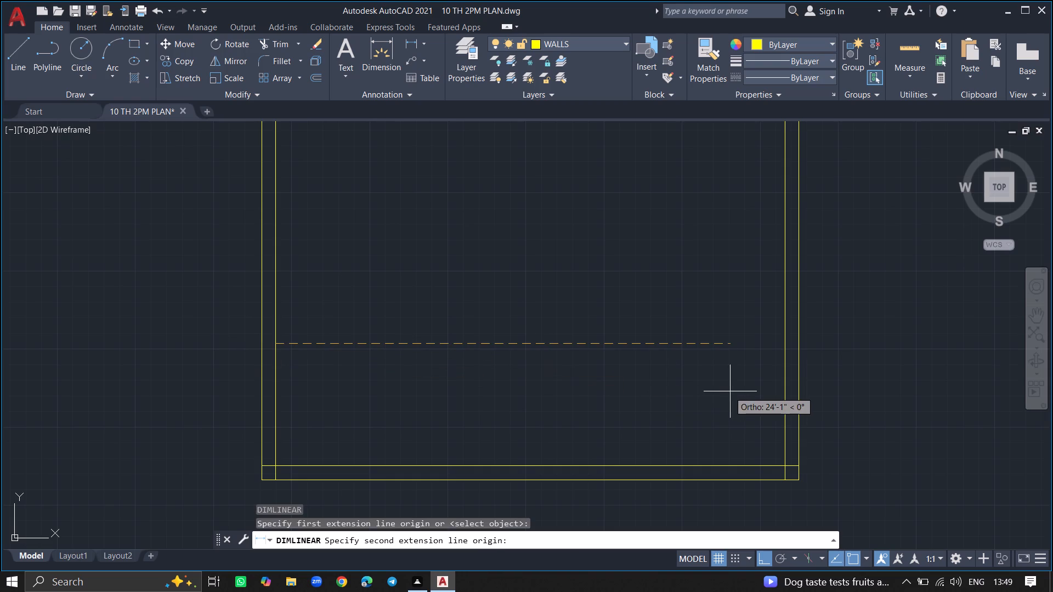
click(785, 347)
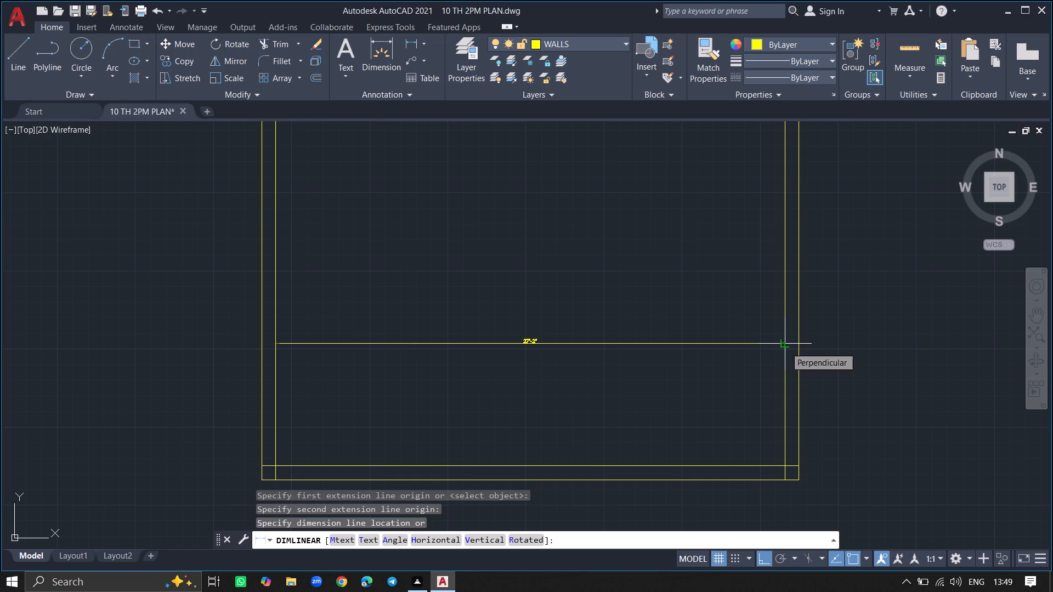
ctrl+scroll(785, 347, up, 5)
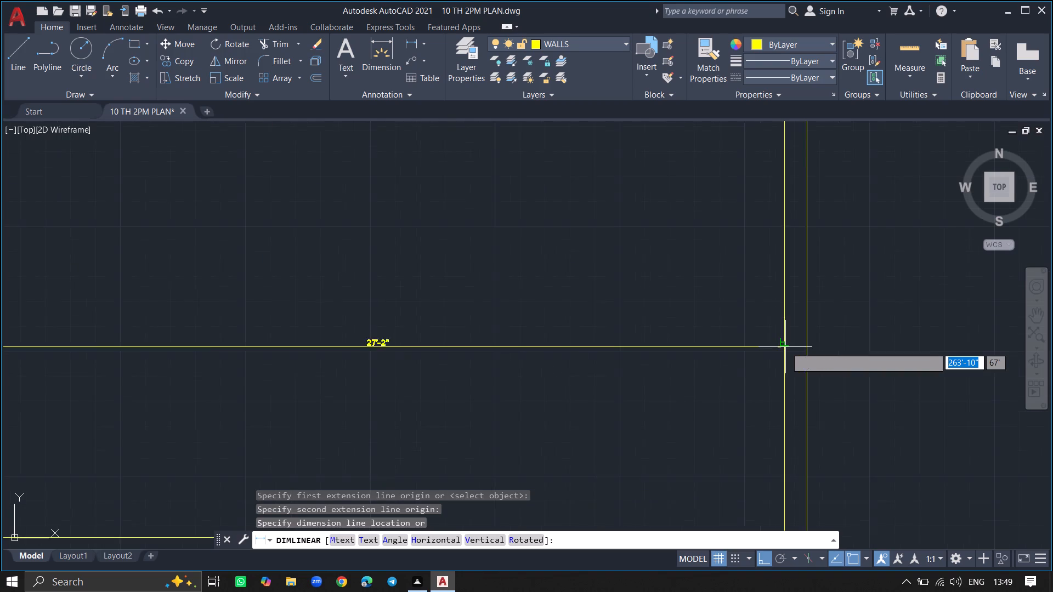
ctrl+scroll(785, 347, down, 1)
click(785, 347)
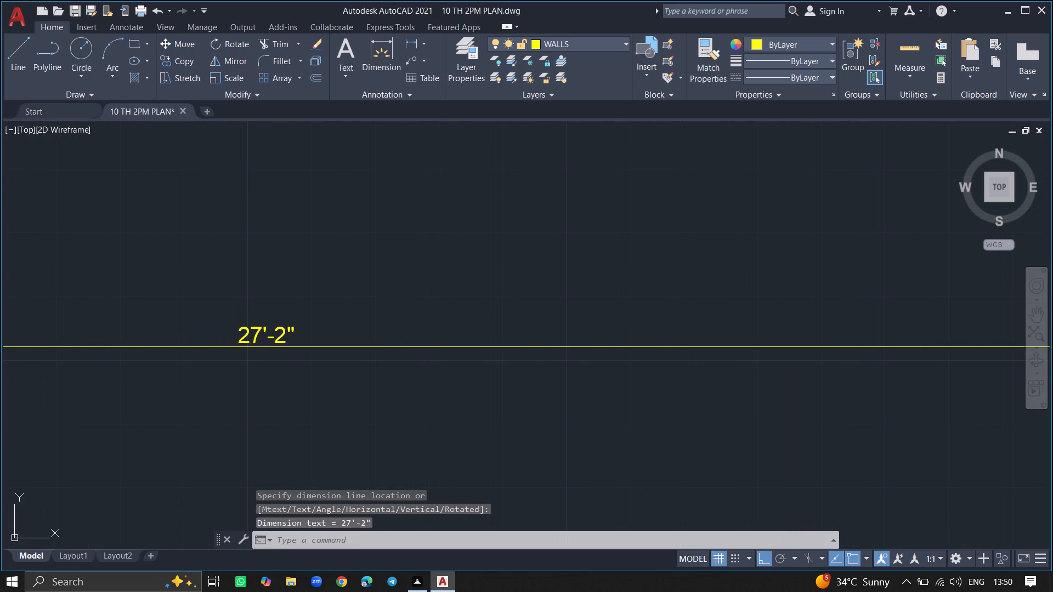
key(Escape)
ctrl+scroll(574, 349, down, 3)
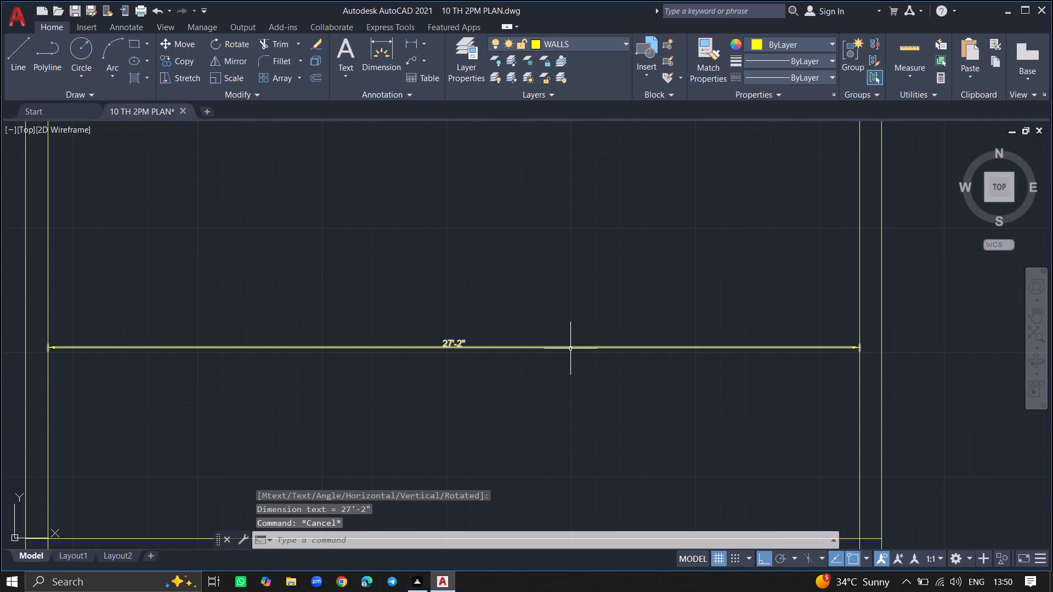
click(570, 349)
key(Escape)
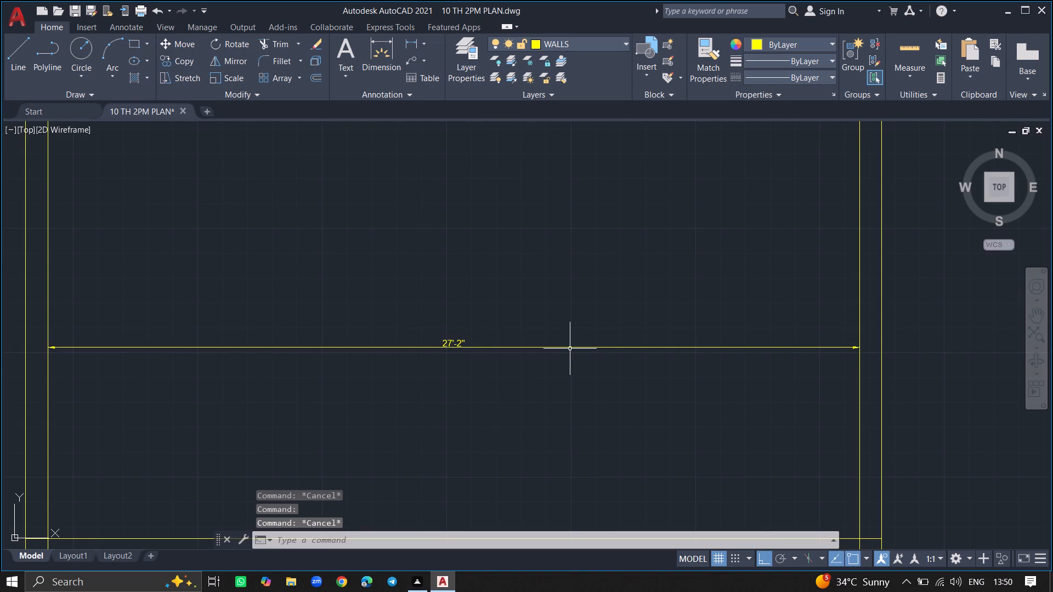
Make STAIRCASE the current layer.
ctrl+scroll(570, 349, down, 5)
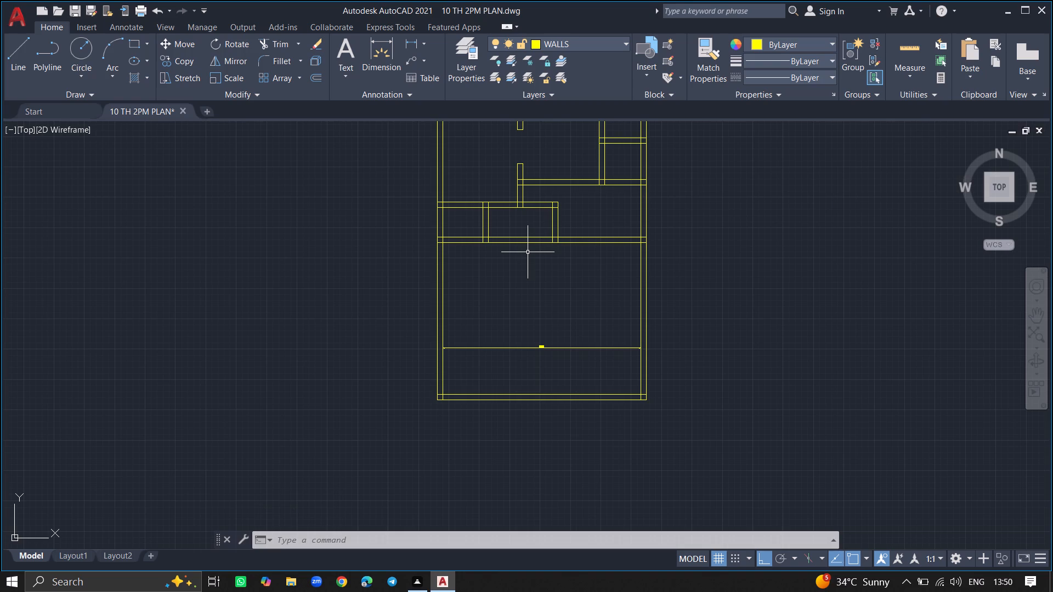
ctrl+scroll(528, 252, down, 5)
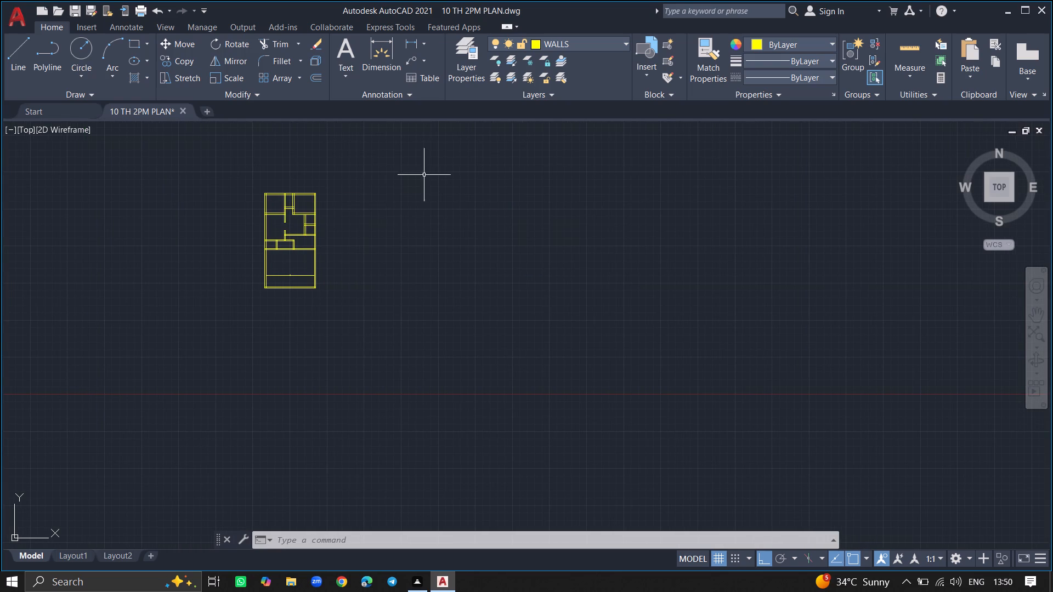
double_click(454, 55)
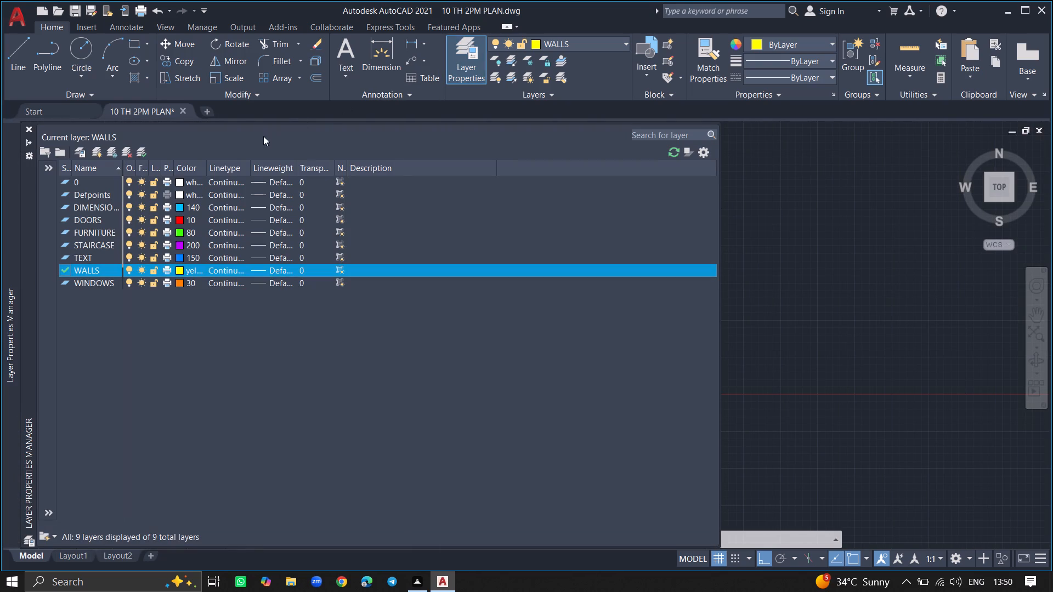
double_click(92, 243)
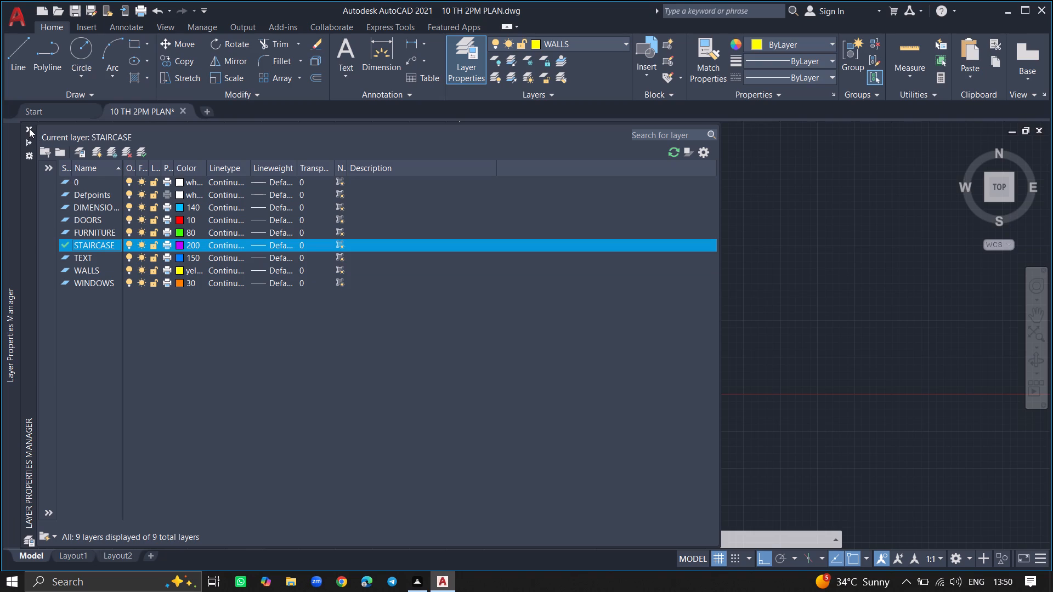
click(29, 128)
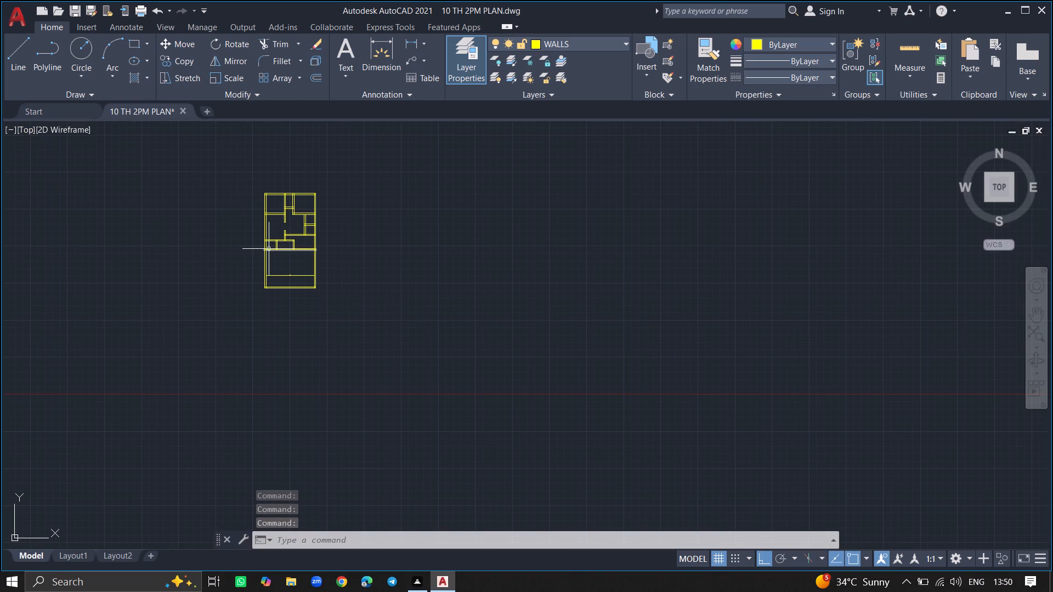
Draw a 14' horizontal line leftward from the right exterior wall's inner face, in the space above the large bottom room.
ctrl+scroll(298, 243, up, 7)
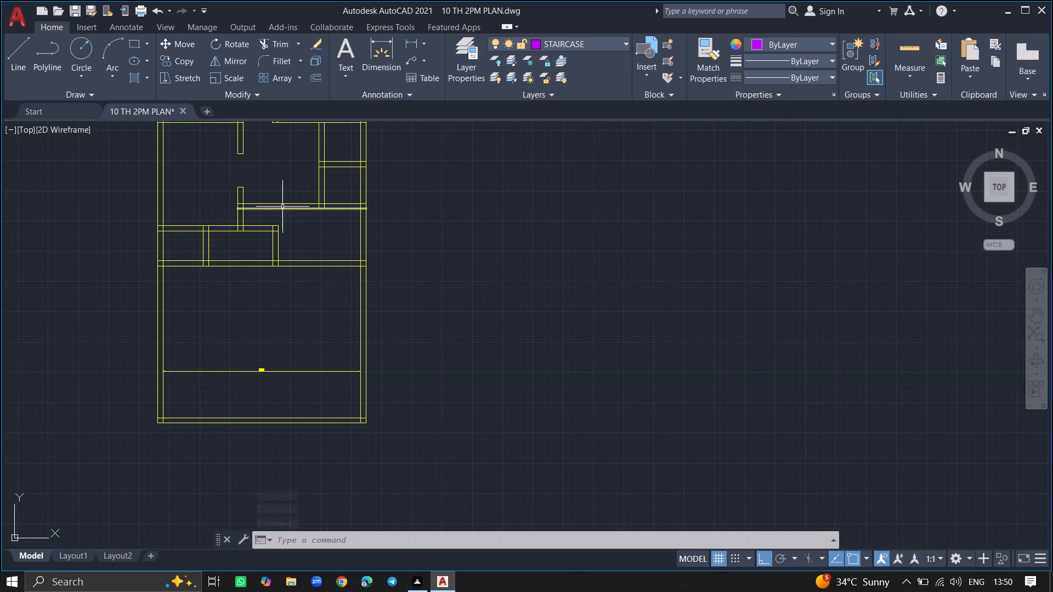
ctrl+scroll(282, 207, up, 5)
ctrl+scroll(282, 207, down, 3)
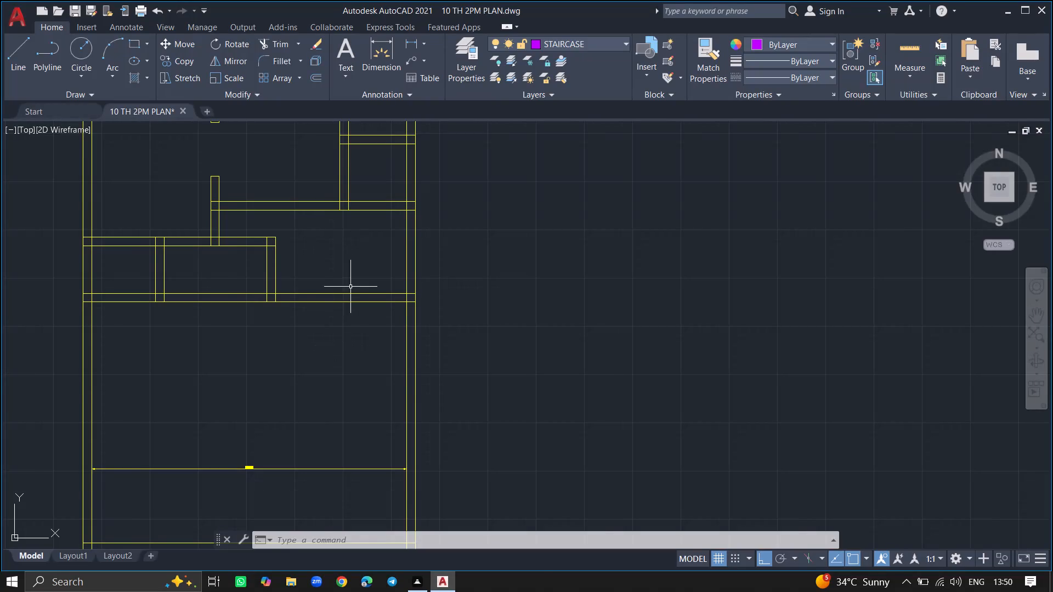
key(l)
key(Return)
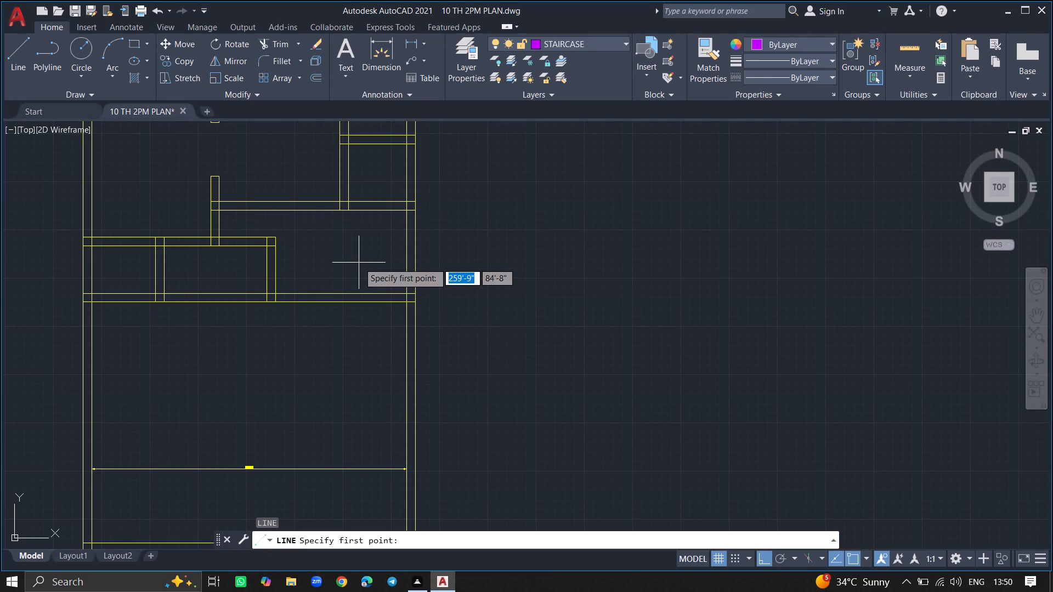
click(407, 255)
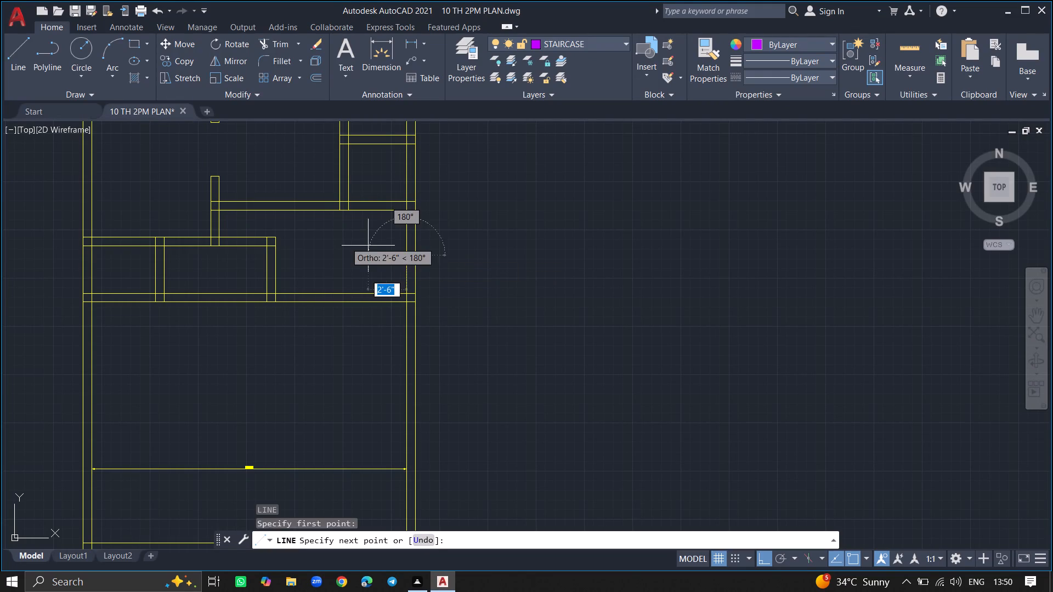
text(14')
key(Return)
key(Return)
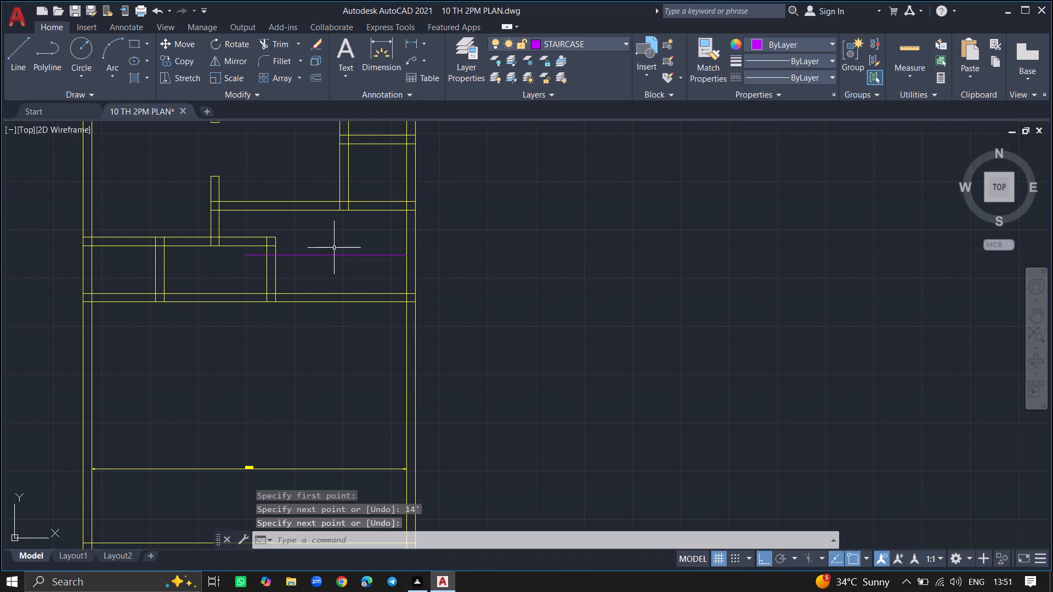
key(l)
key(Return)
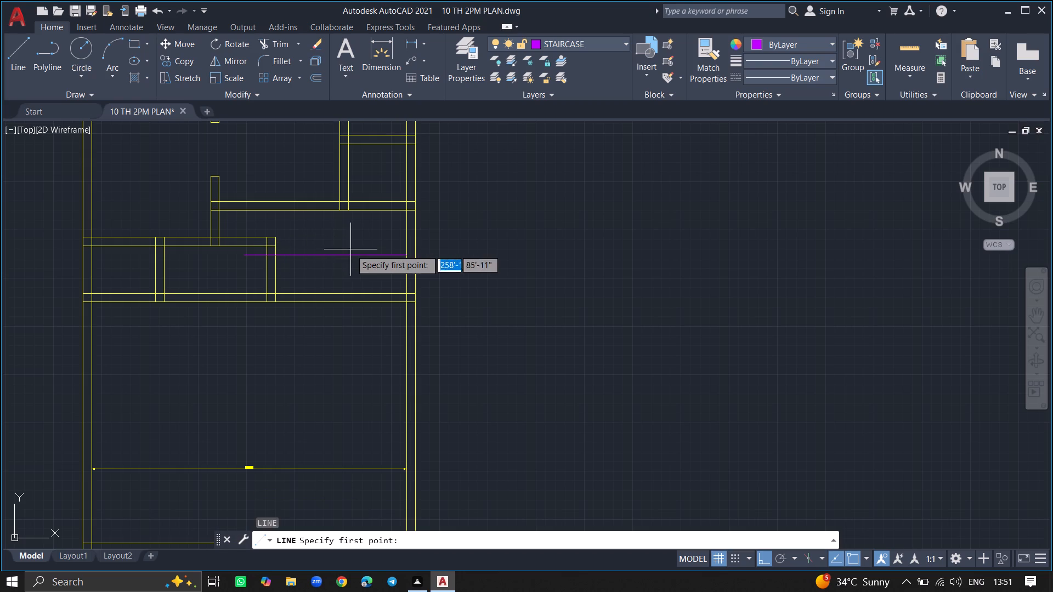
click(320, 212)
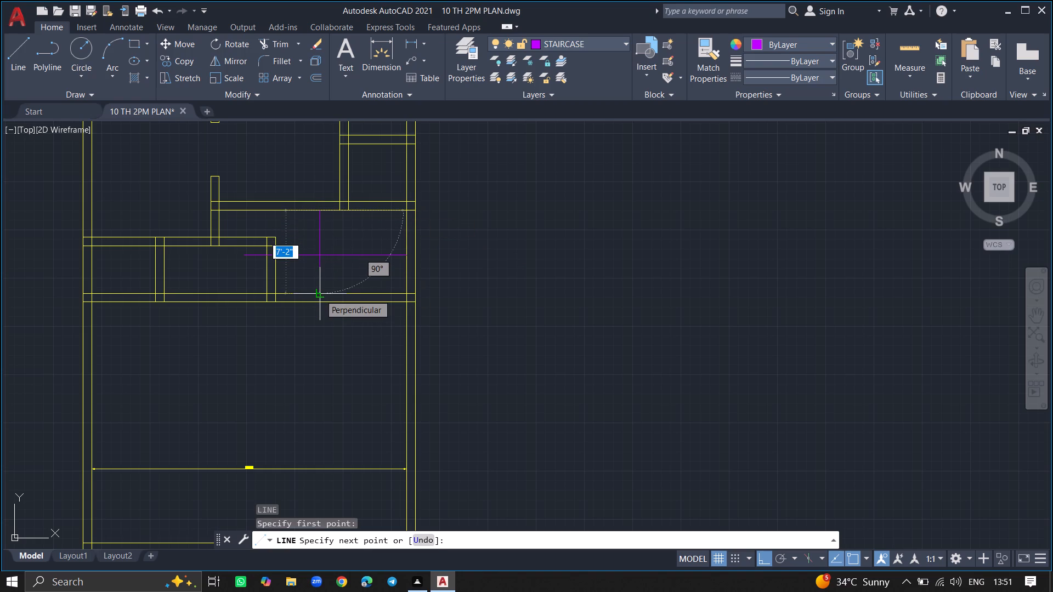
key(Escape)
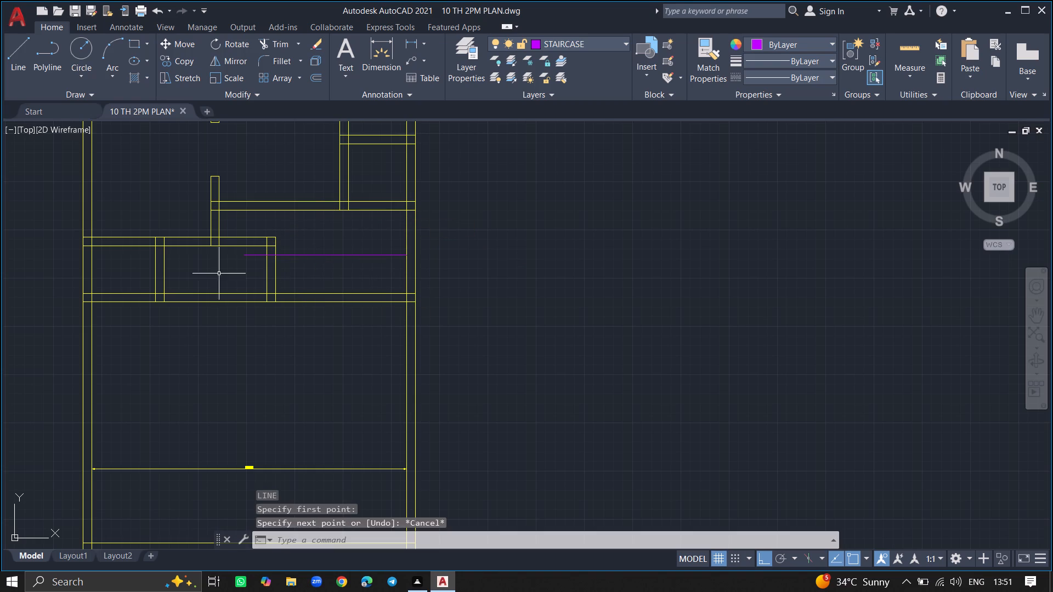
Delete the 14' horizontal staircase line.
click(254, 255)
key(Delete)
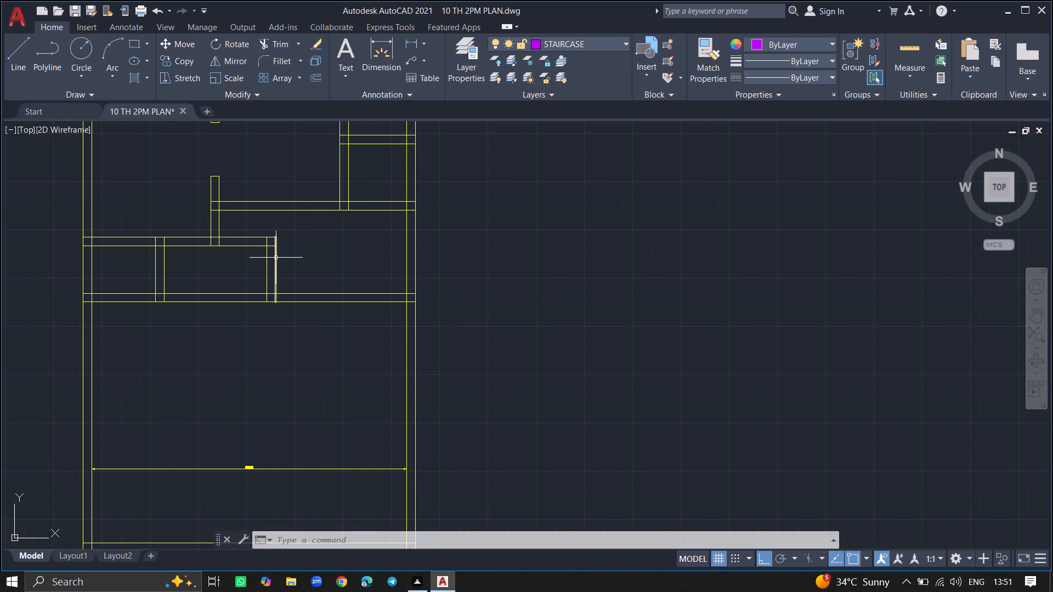
Erase the four vertical lines of the two short partition walls above the large bottom room.
click(275, 258)
click(268, 258)
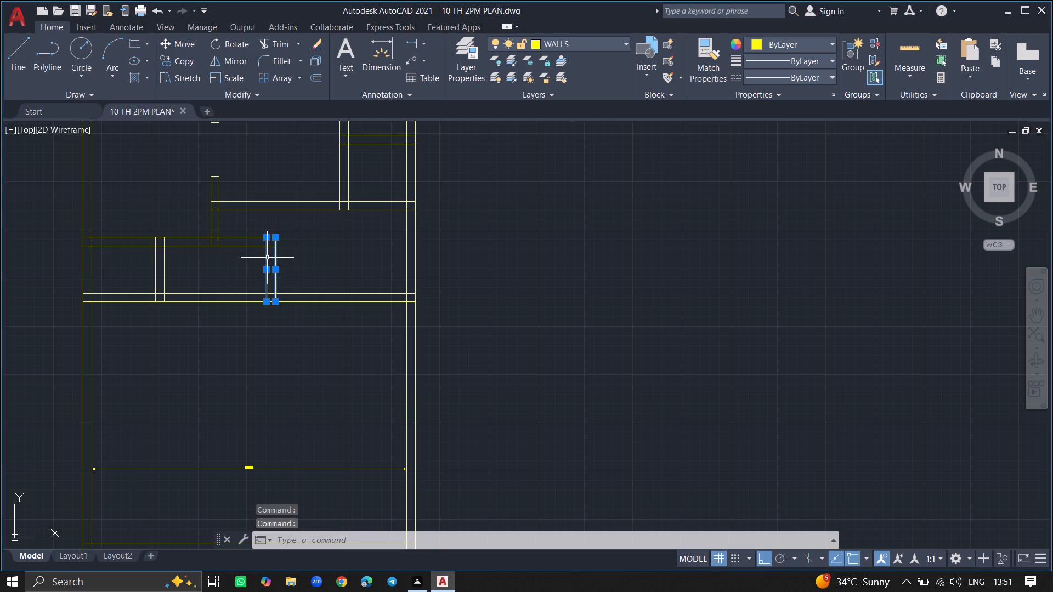
click(163, 267)
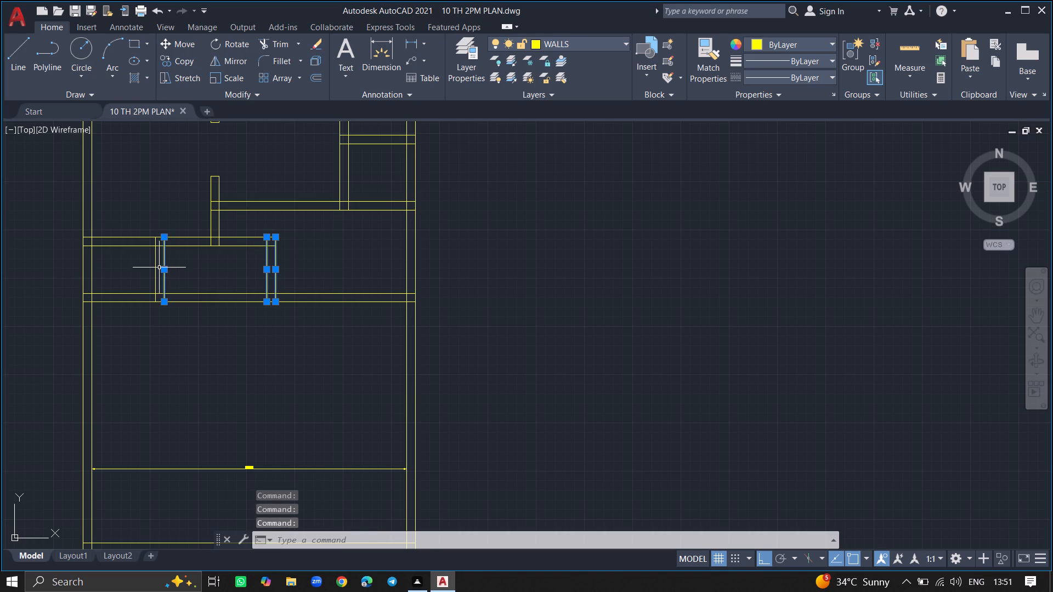
click(155, 266)
key(Delete)
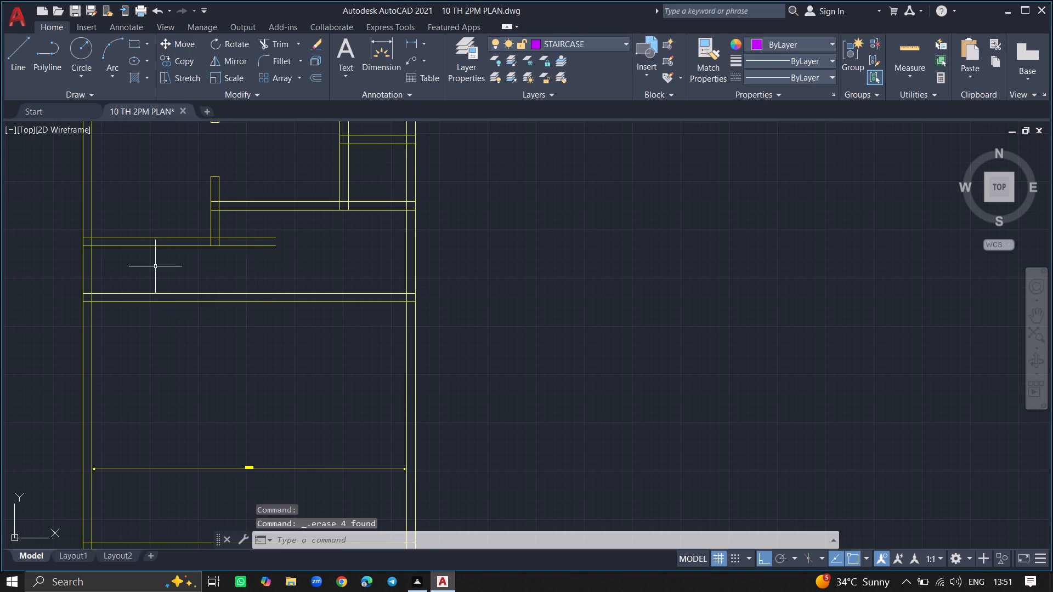
Offset the left exterior wall's inner line 3'6" to the right.
text(OFFSE)
key(t)
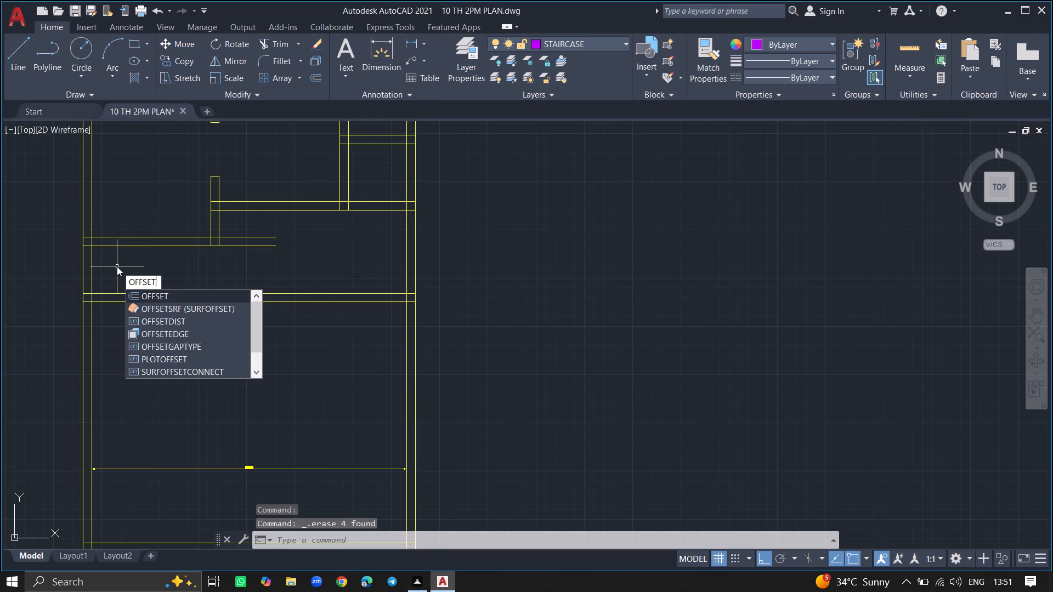
key(Return)
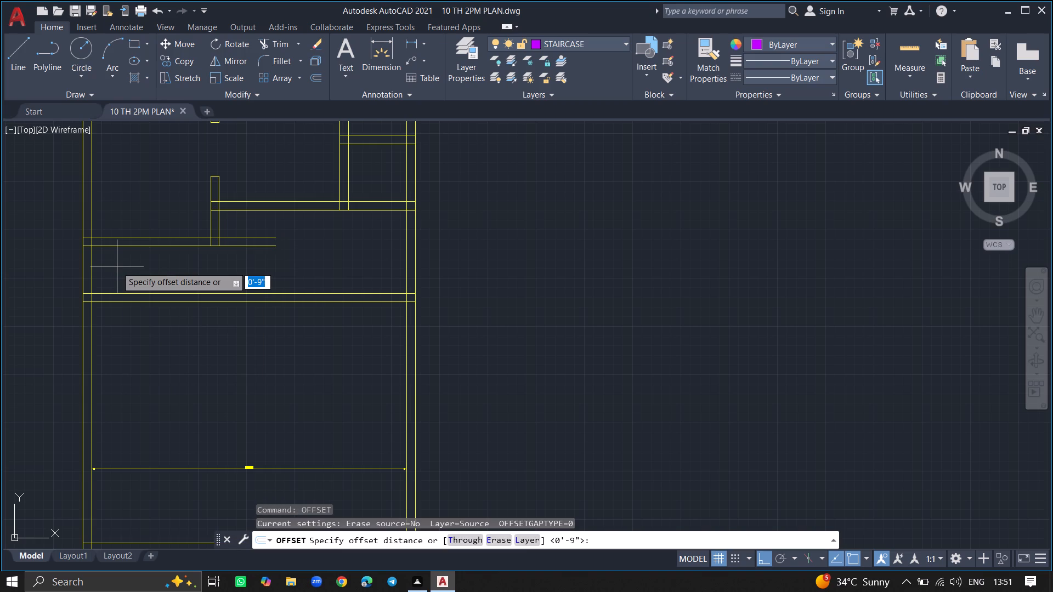
text(3'6)
key(shift+quotedbl)
key(Return)
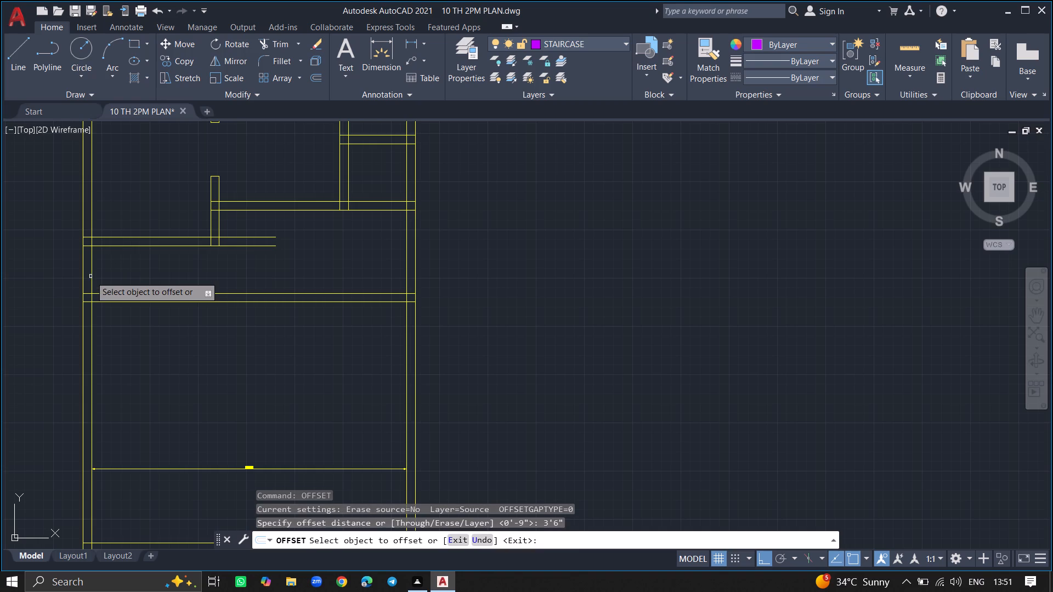
drag(92, 279, 112, 281)
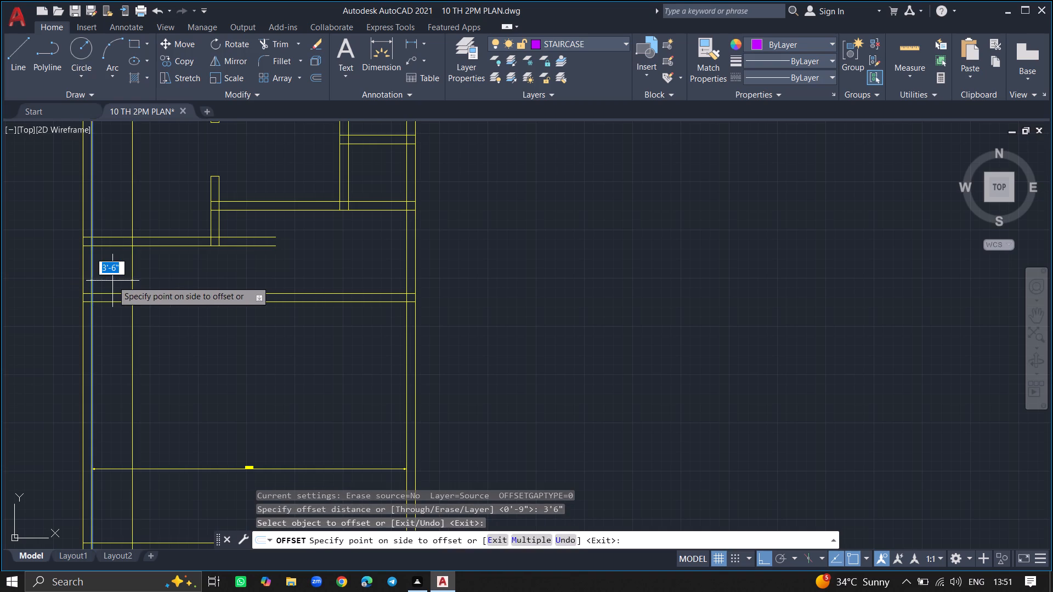
click(112, 281)
key(Return)
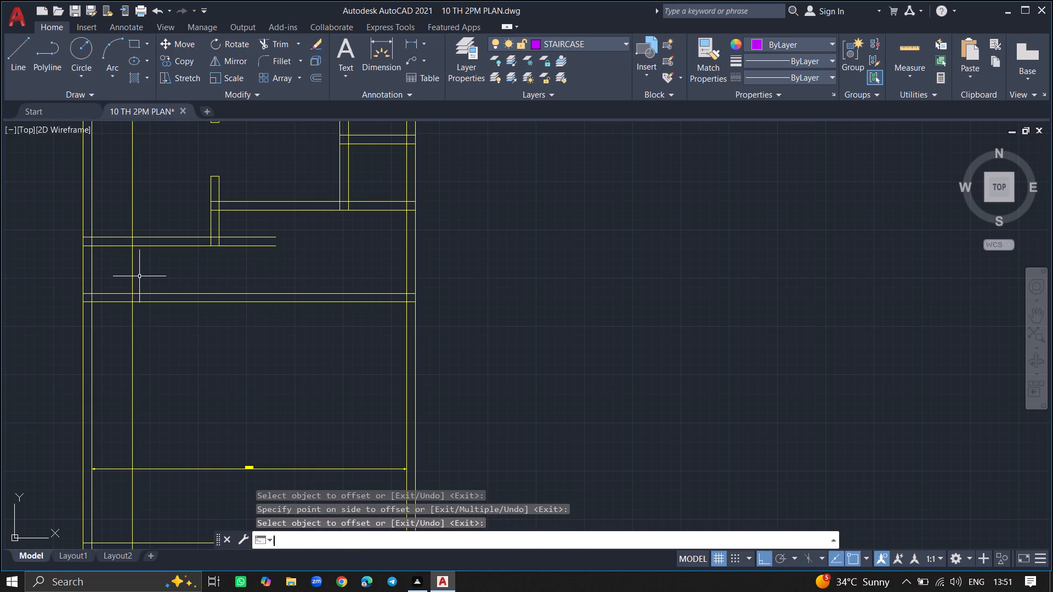
Offset the new vertical line 9" to the right to form the first partition wall.
text(OFFSET)
key(Return)
text(9")
key(Return)
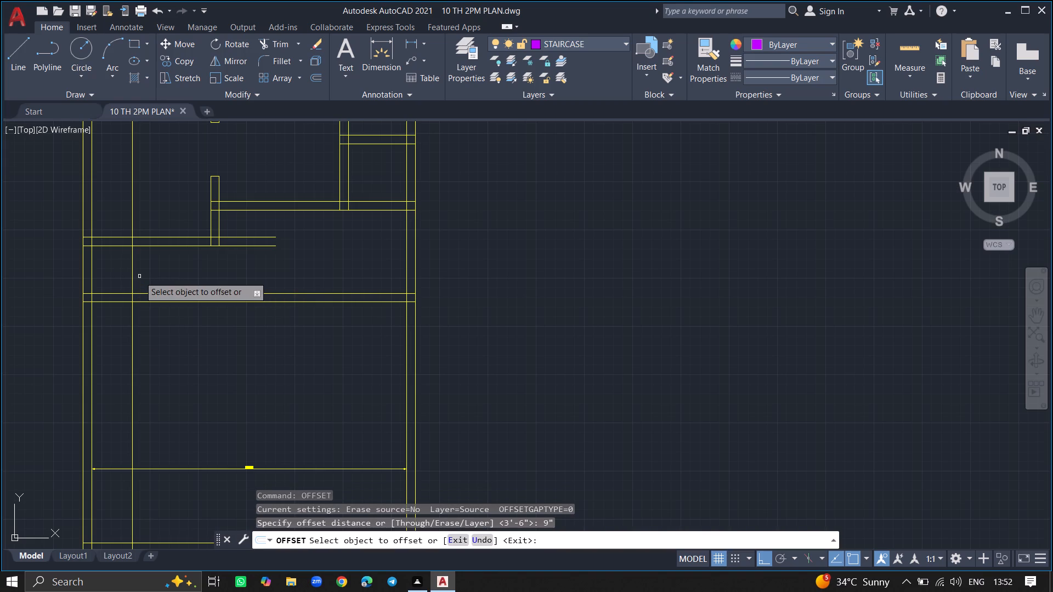
drag(132, 275, 152, 274)
click(152, 274)
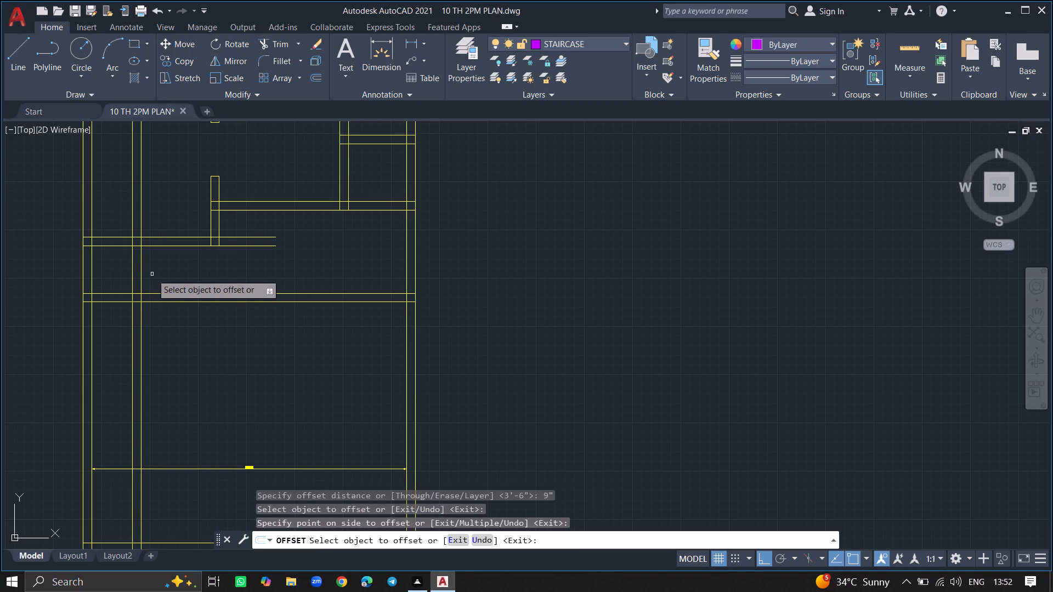
key(Return)
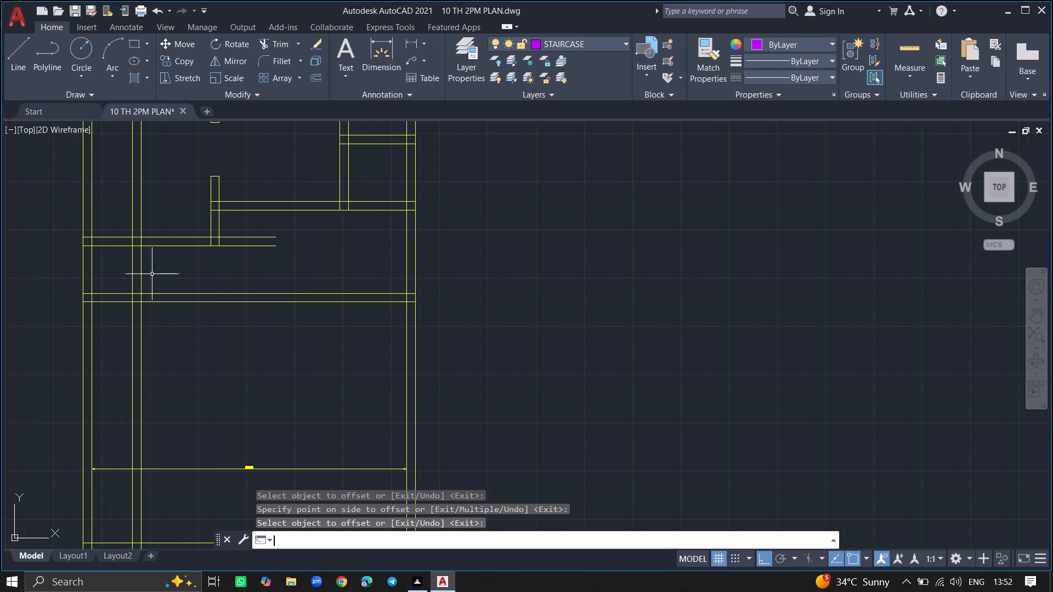
Offset the right line of the first partition wall 8'10" to the right.
text(OFFSET)
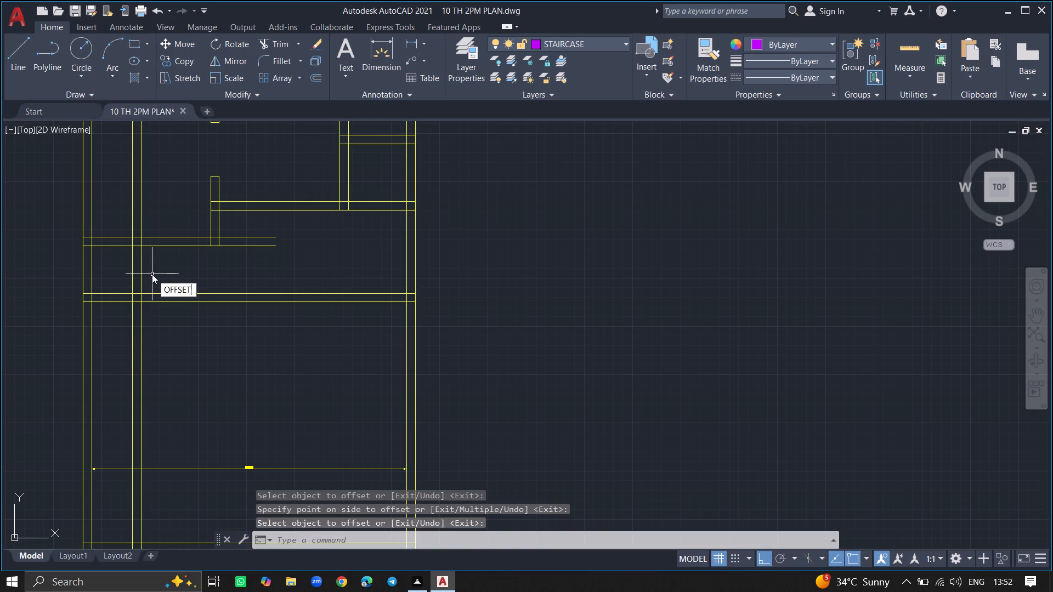
key(Return)
key(8)
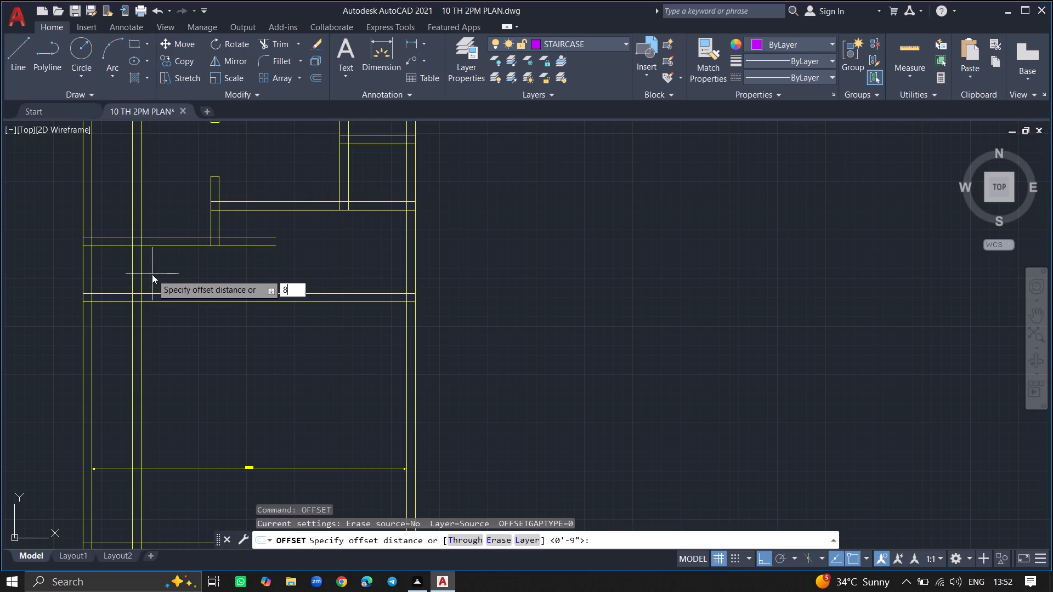
text('10")
key(Return)
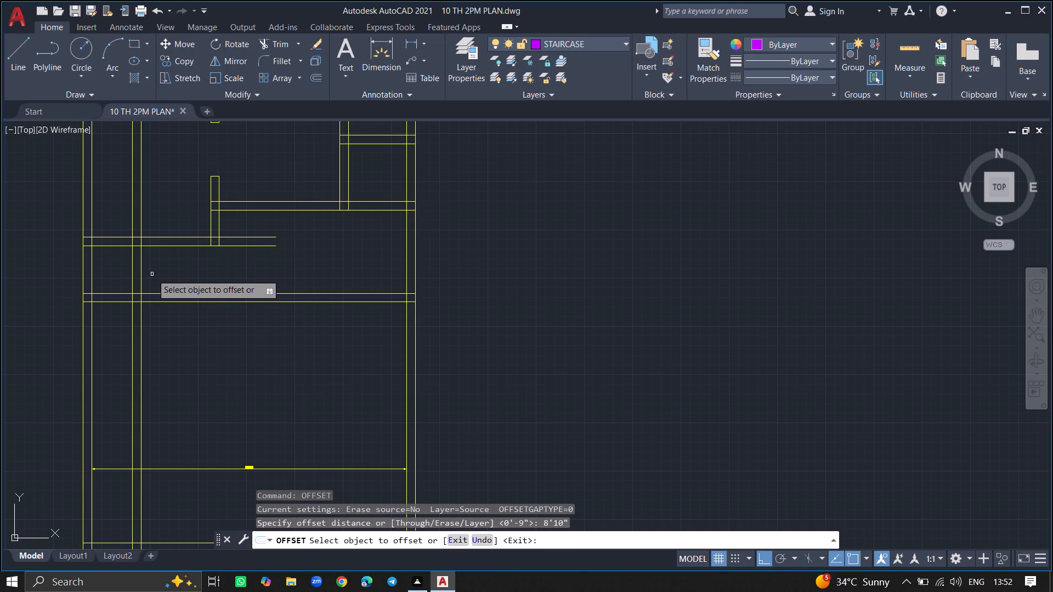
drag(140, 274, 174, 278)
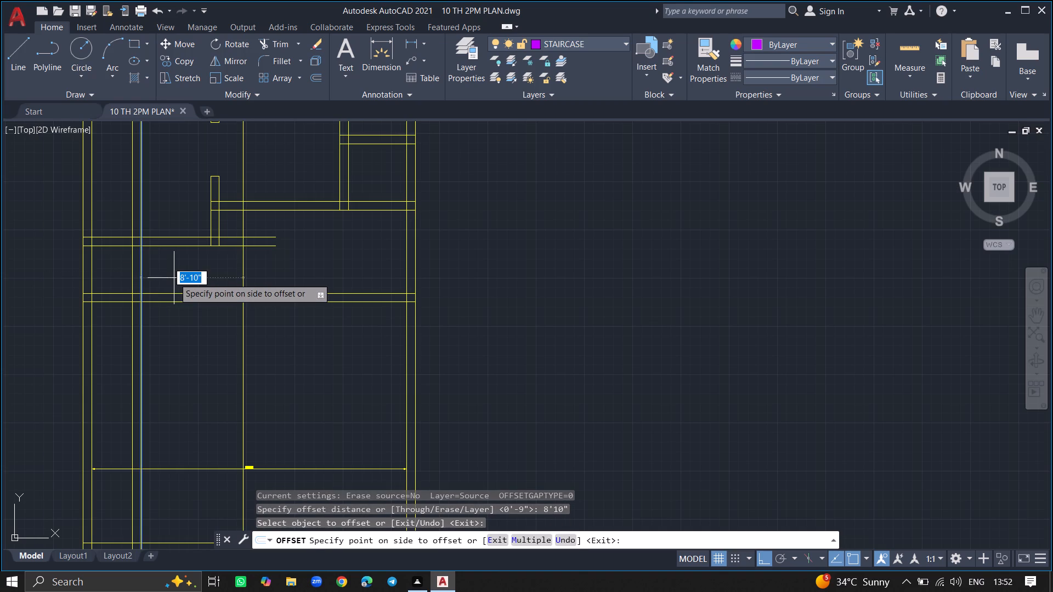
click(174, 278)
key(Return)
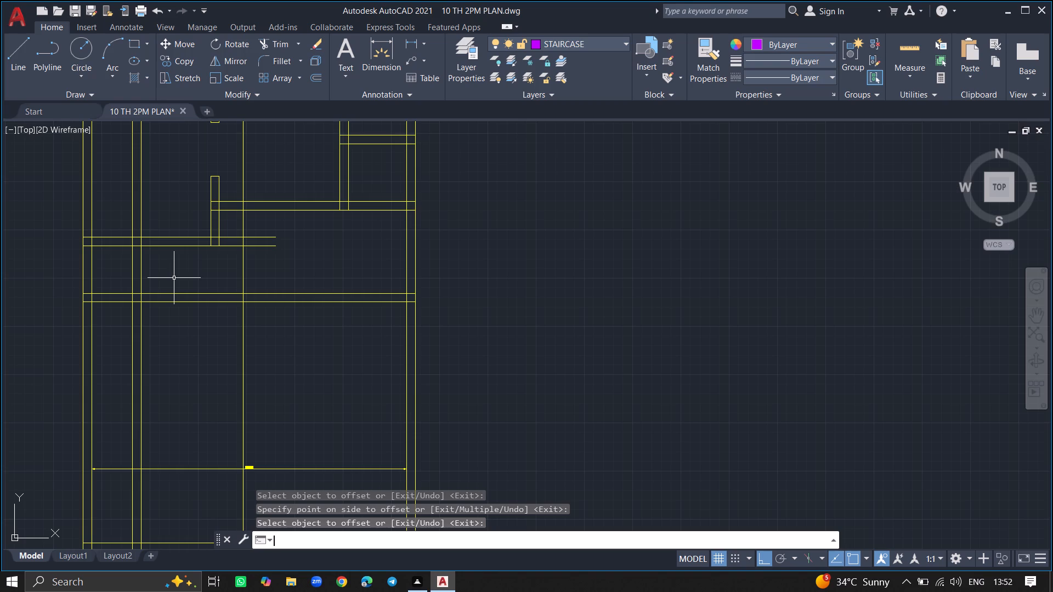
Offset the newest vertical line 9" to the right to form the second partition wall.
text(OFFSET)
key(Return)
text(9")
key(Return)
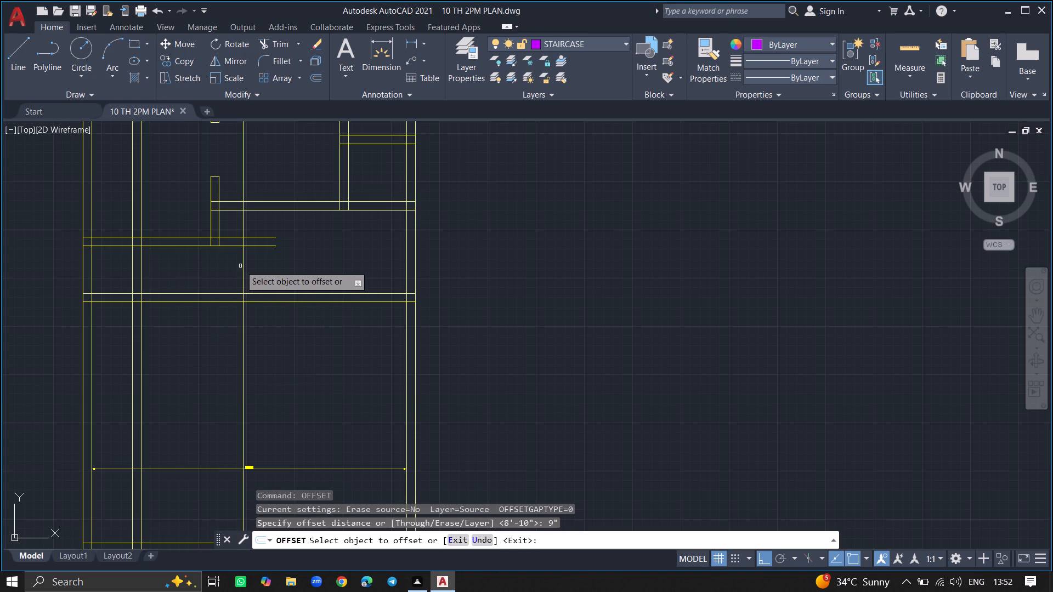
drag(244, 266, 259, 267)
click(259, 267)
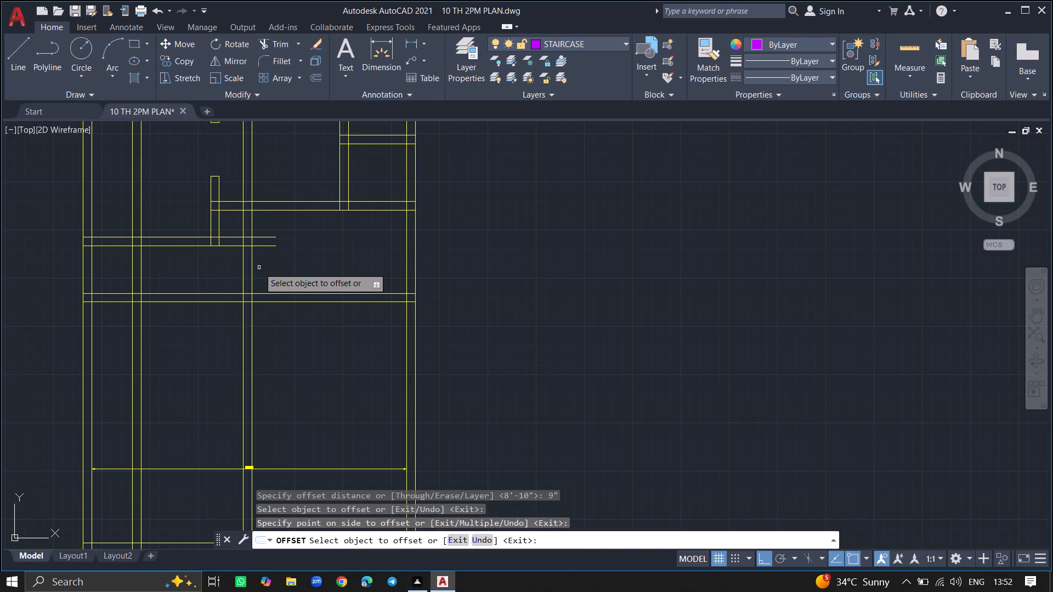
key(Return)
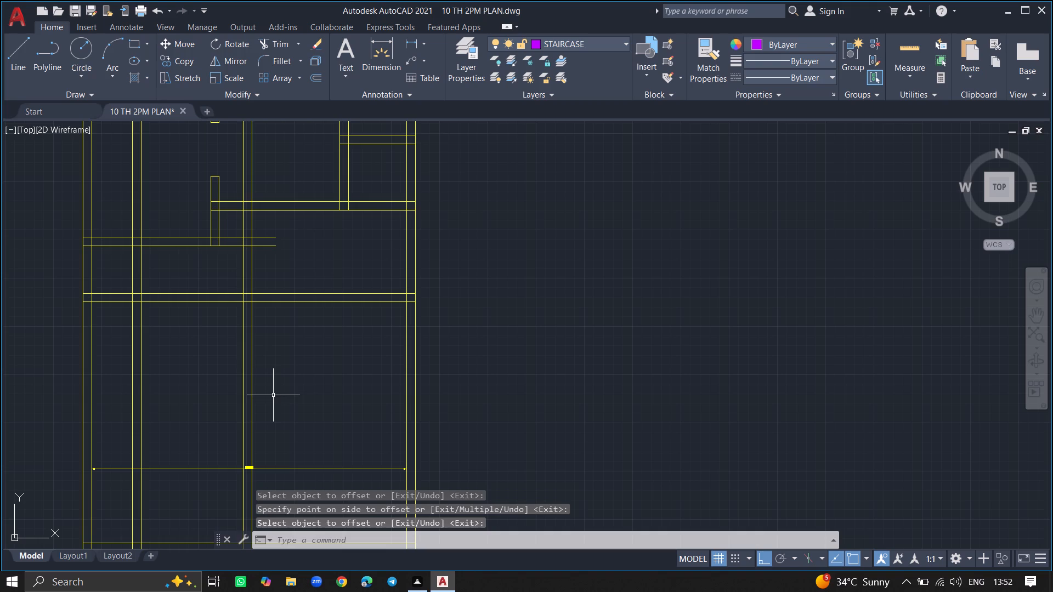
Trim both lines of the first and second partition walls below the long horizontal wall that spans the full plan width.
text(TRIM)
key(Return)
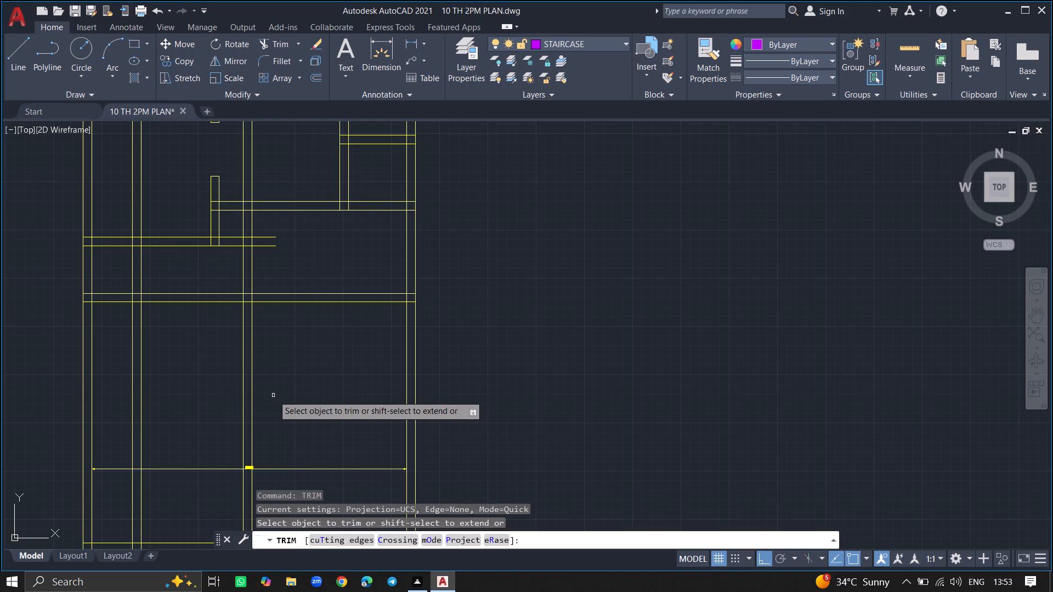
click(252, 402)
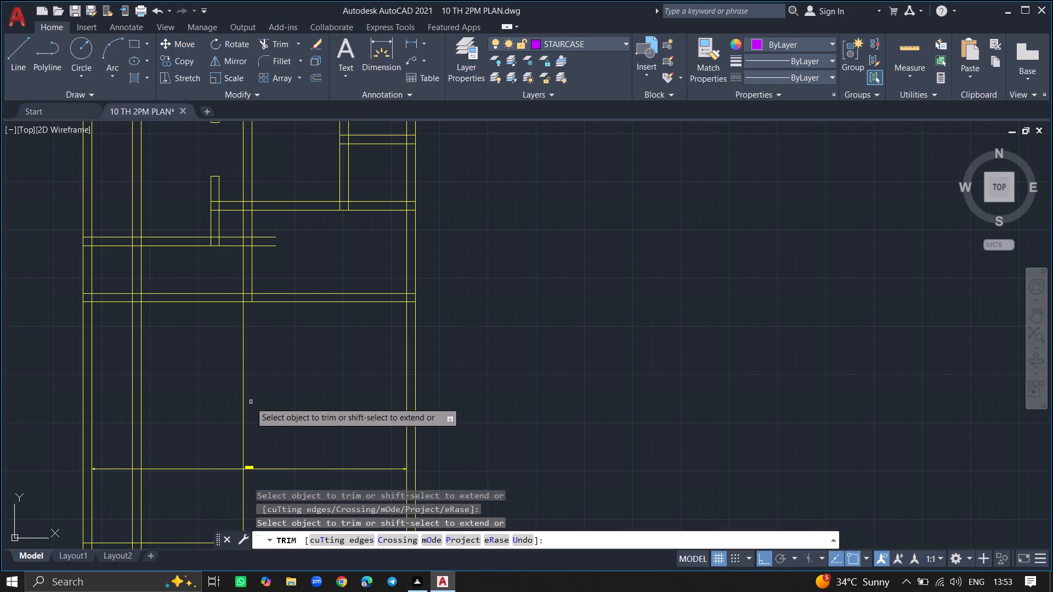
click(244, 403)
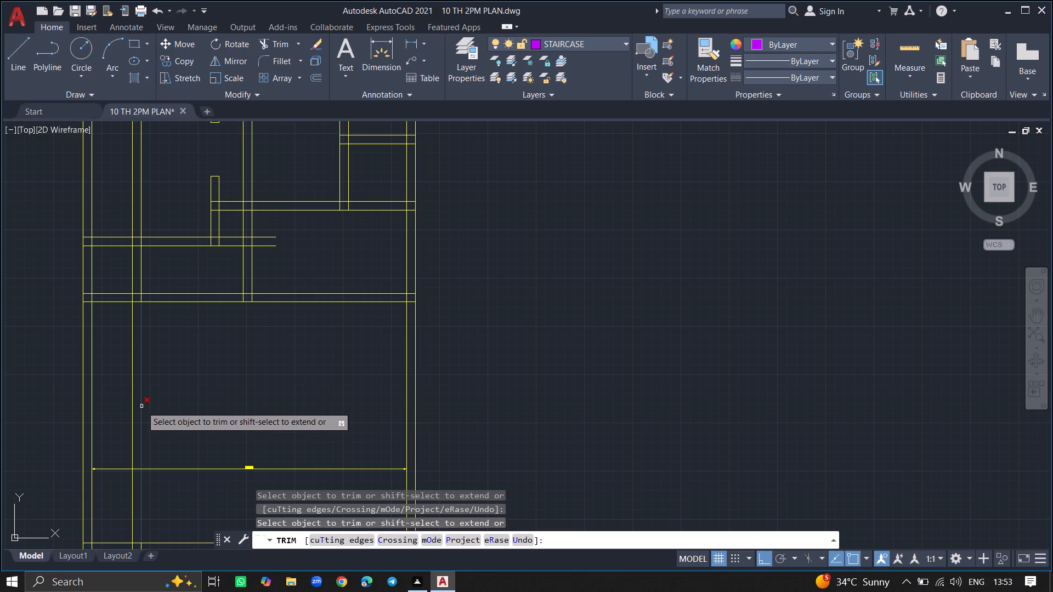
click(141, 406)
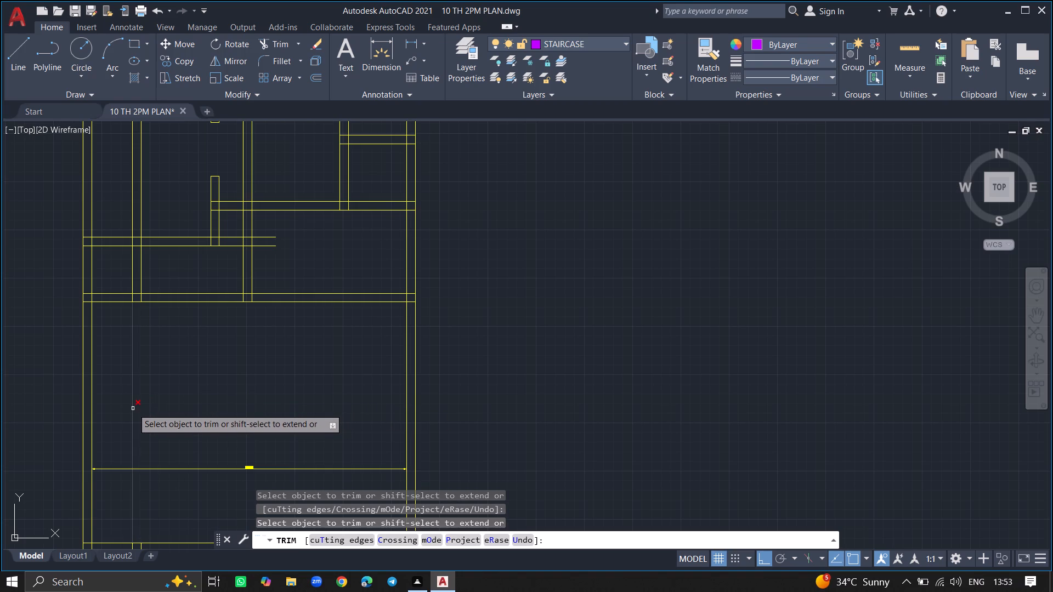
click(133, 409)
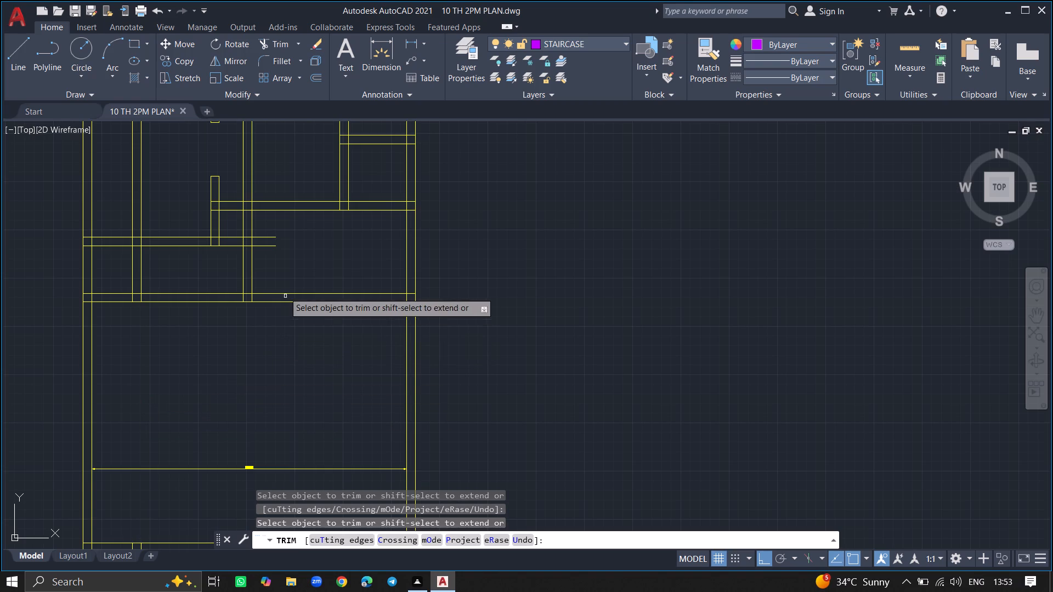
Trim the two horizontal wall lines that overhang past the second partition wall's right line.
click(270, 246)
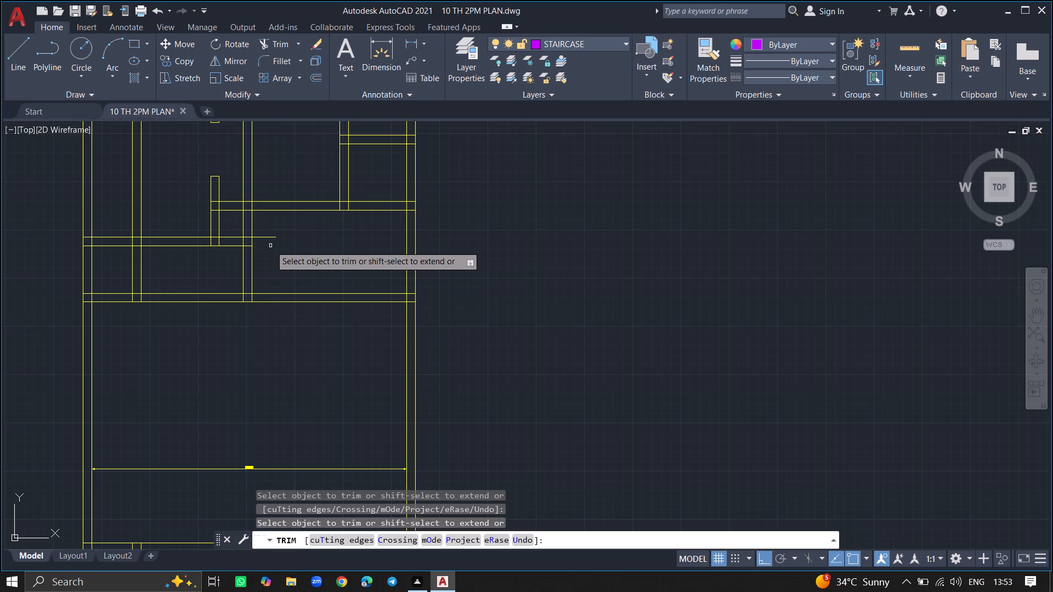
click(270, 238)
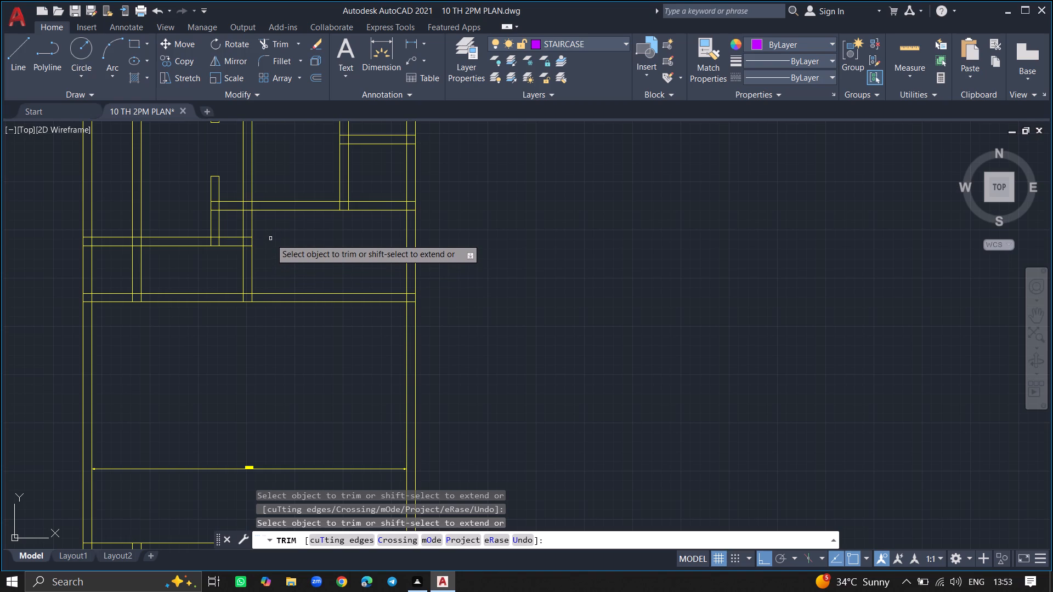
key(Return)
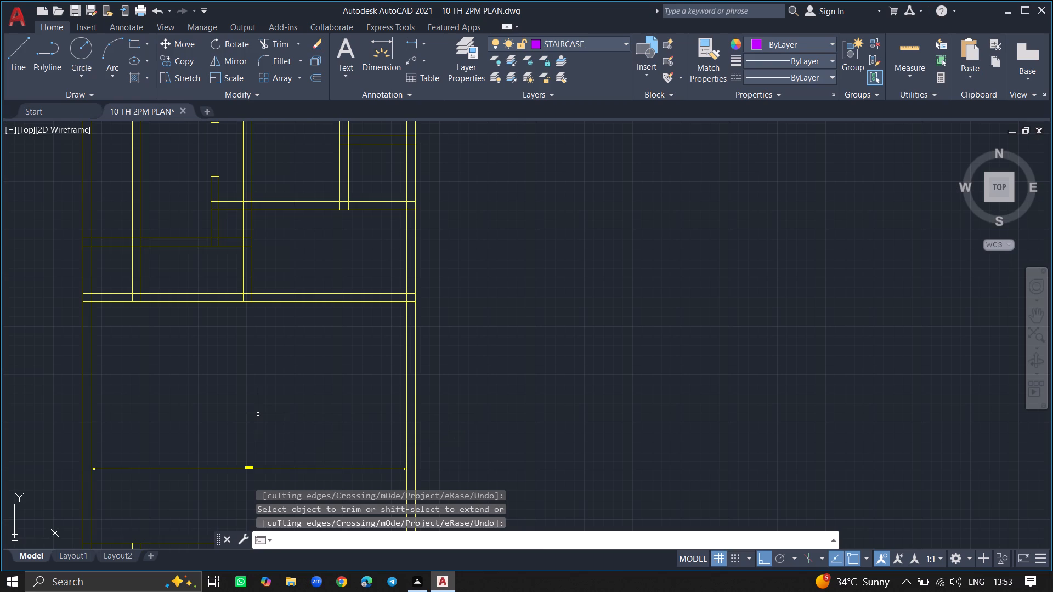
Trim both lines of the first partition wall where they cross the two upper-left rooms.
ctrl+scroll(258, 414, down, 4)
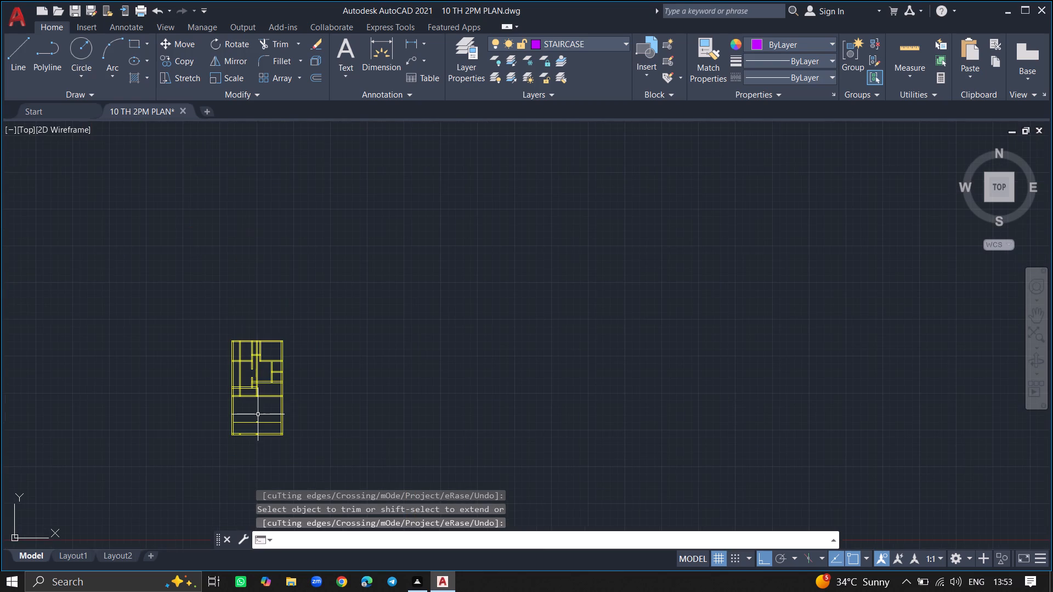
ctrl+scroll(242, 373, up, 2)
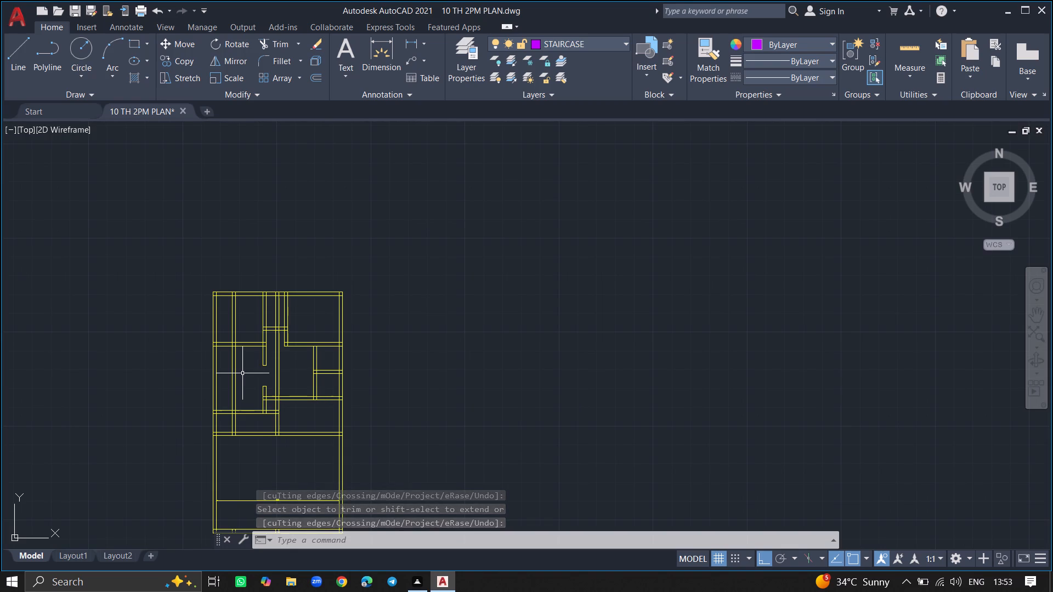
ctrl+scroll(242, 373, up, 3)
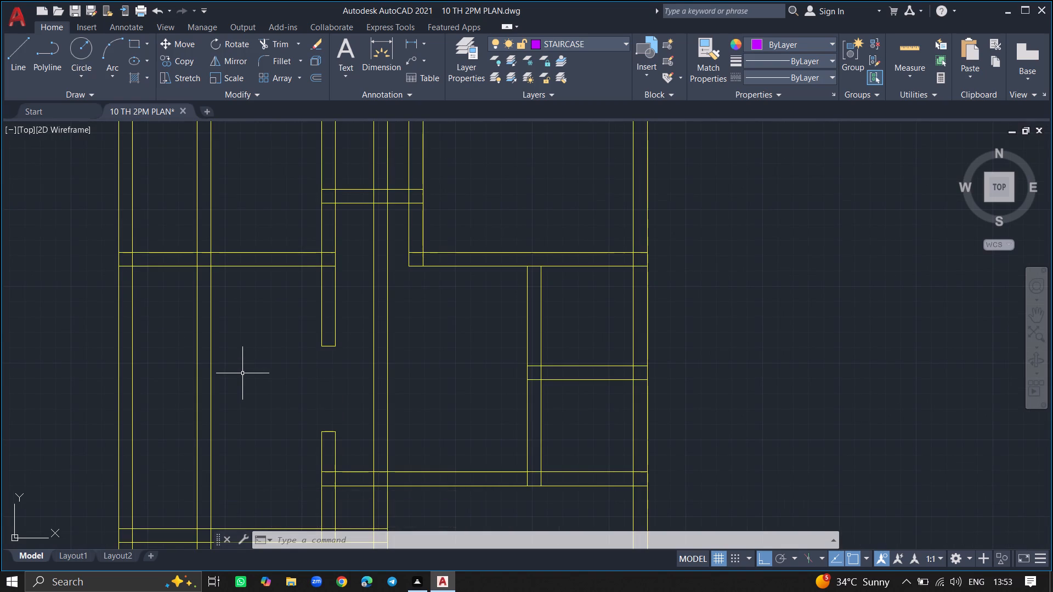
text(TR)
key(Return)
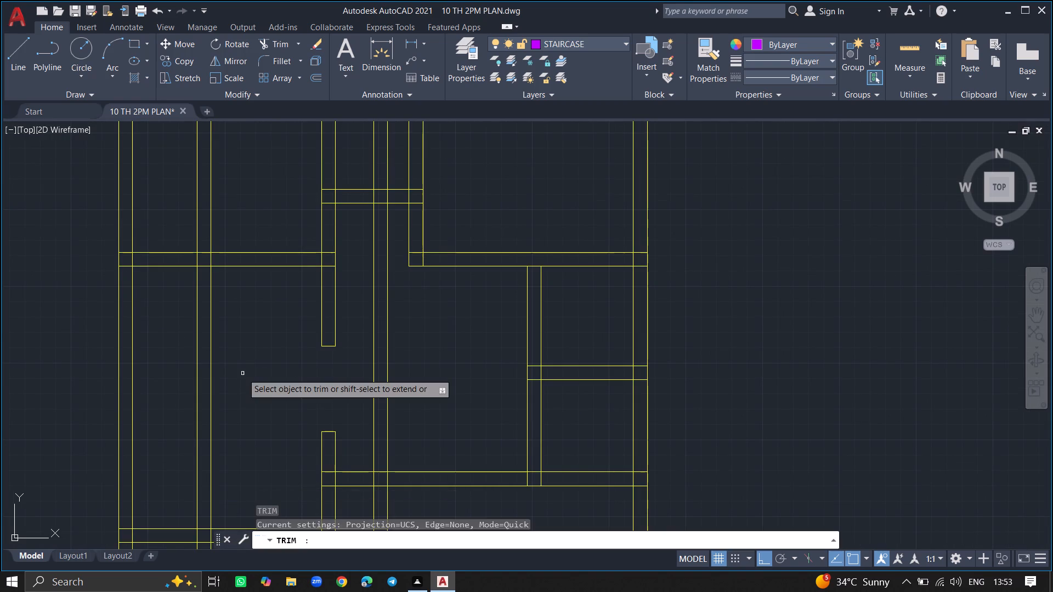
ctrl+scroll(242, 373, down, 1)
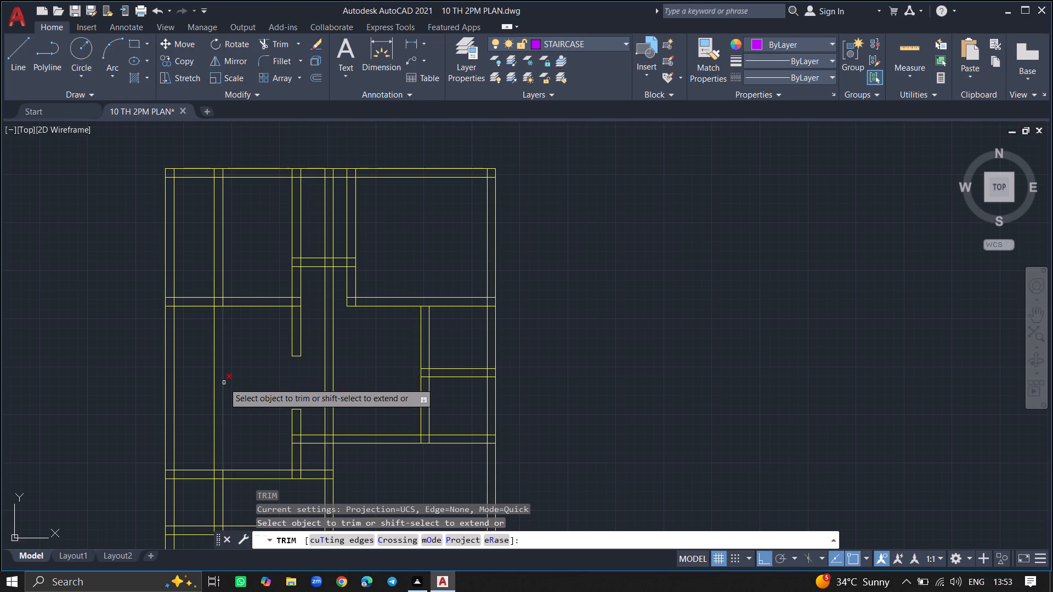
click(224, 383)
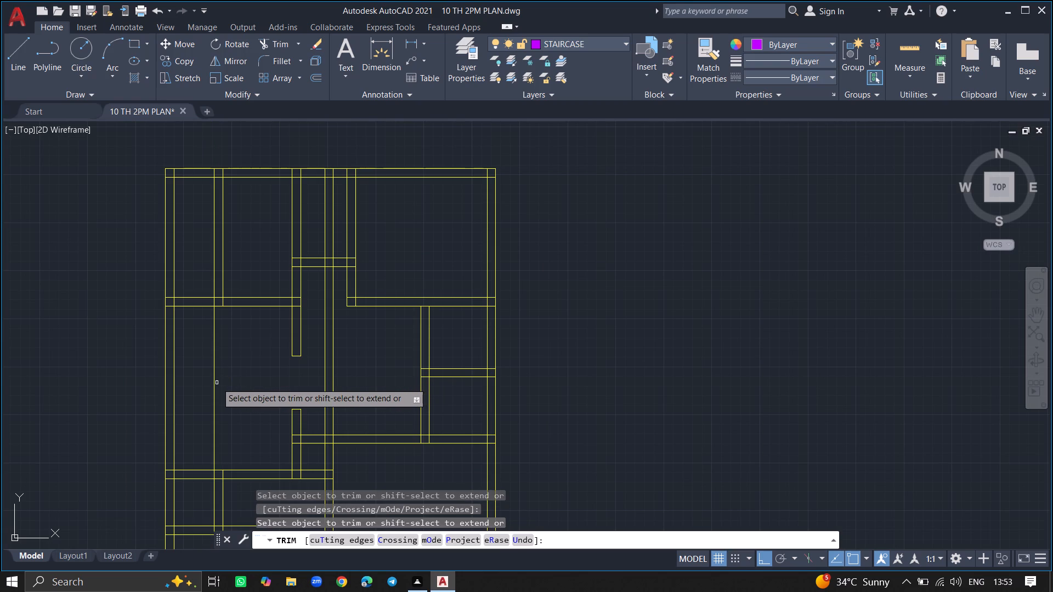
click(215, 383)
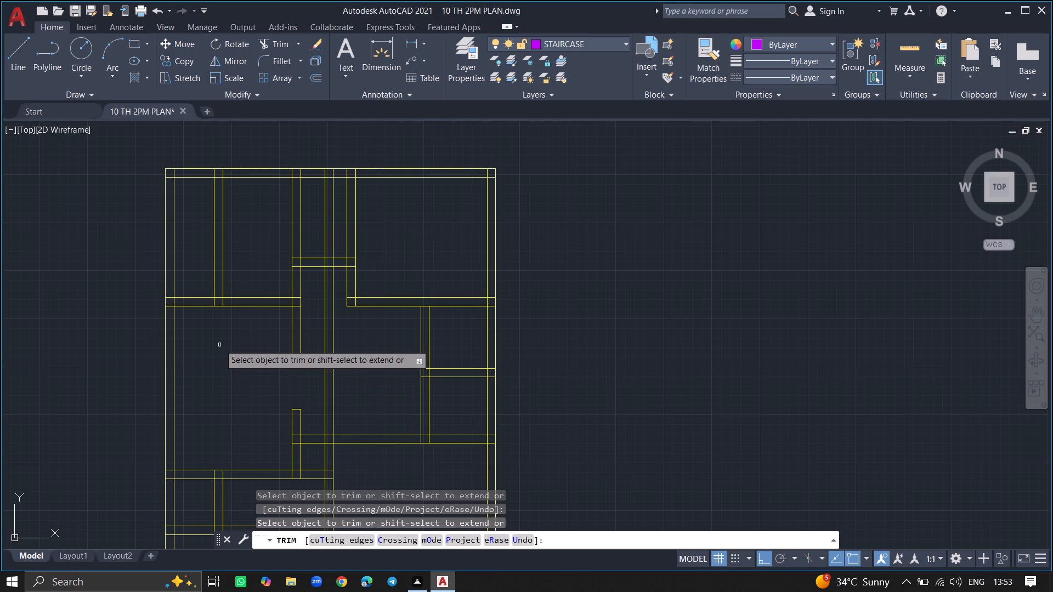
click(223, 267)
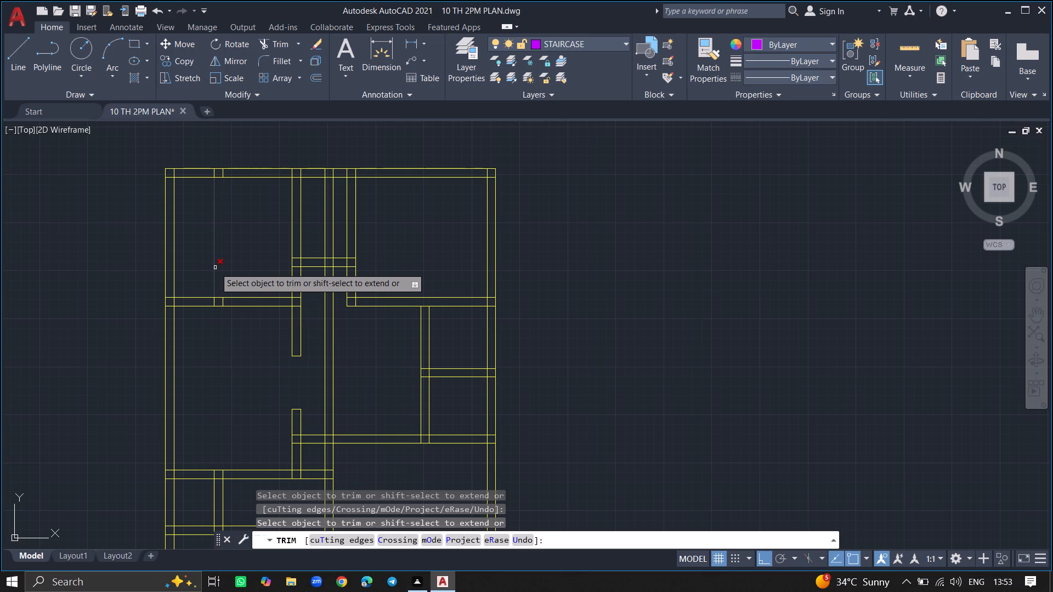
click(215, 267)
Trim the first partition wall's leftover stubs inside the wall between the upper-left rooms and inside the top exterior wall.
ctrl+scroll(214, 301, up, 3)
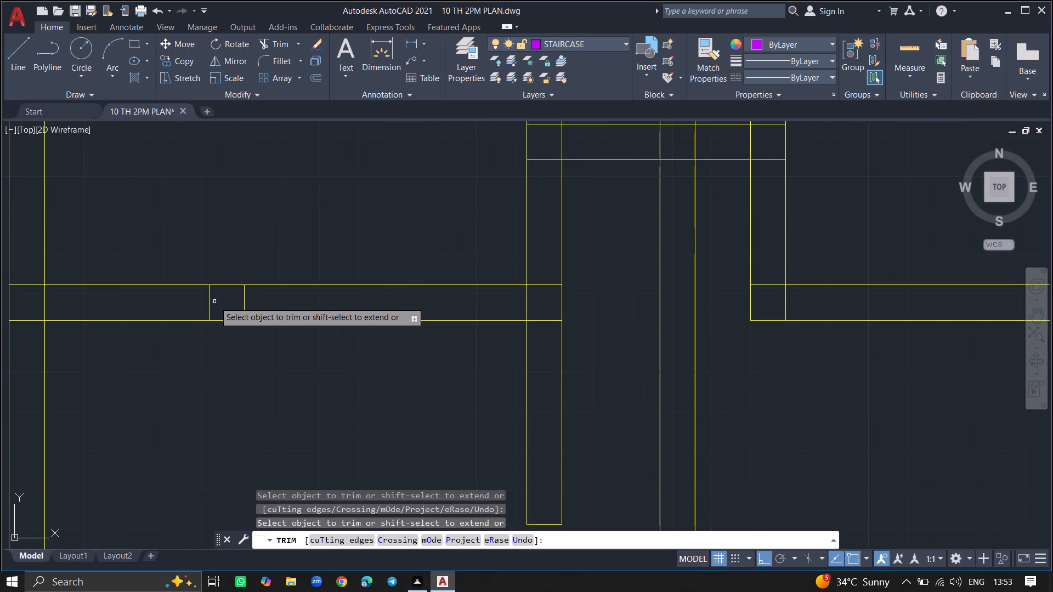
ctrl+scroll(214, 301, up, 6)
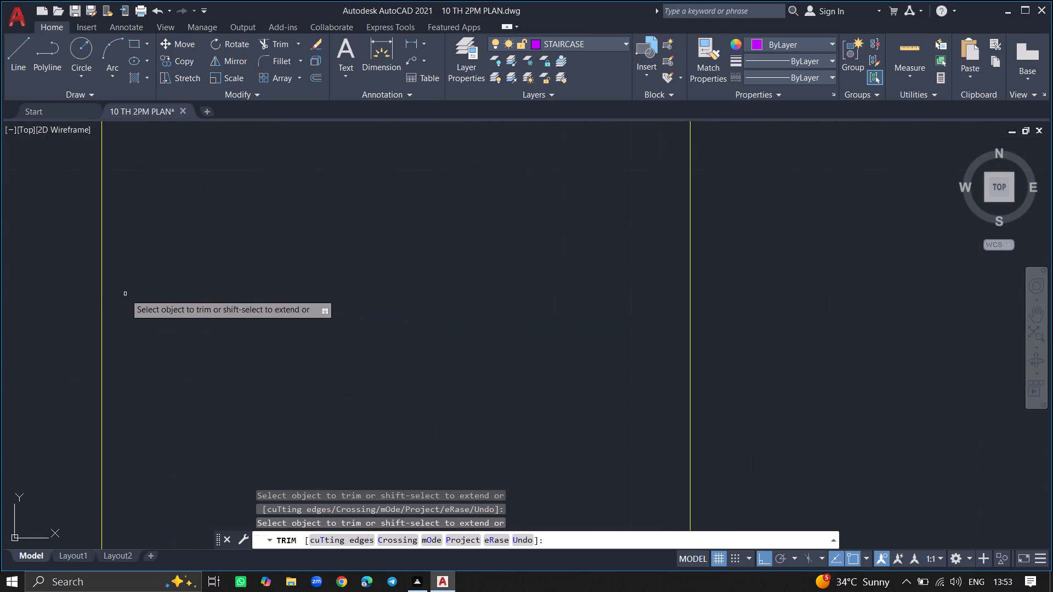
click(100, 300)
ctrl+scroll(100, 300, down, 1)
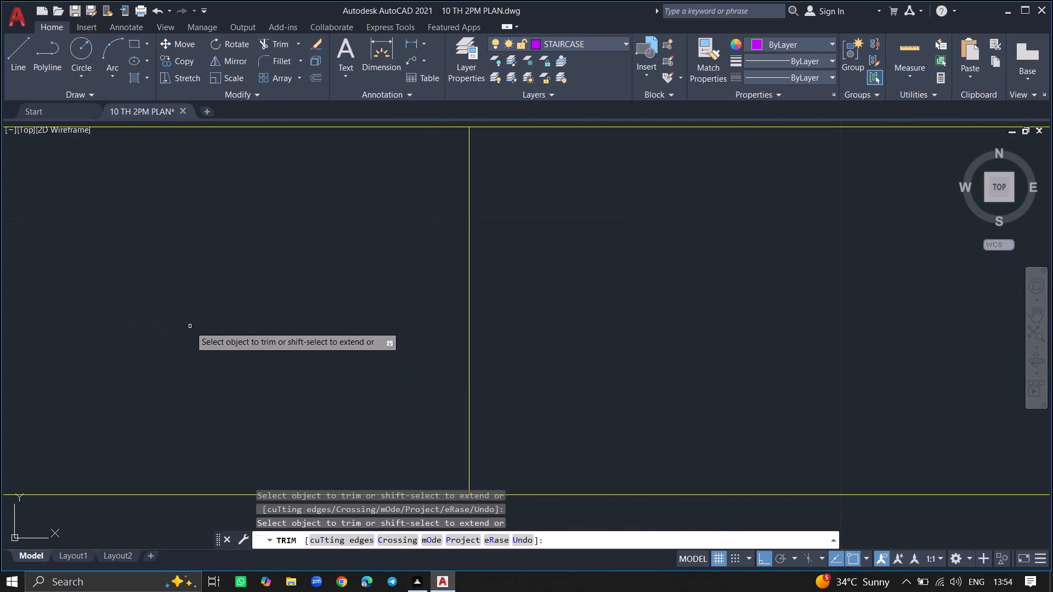
click(470, 373)
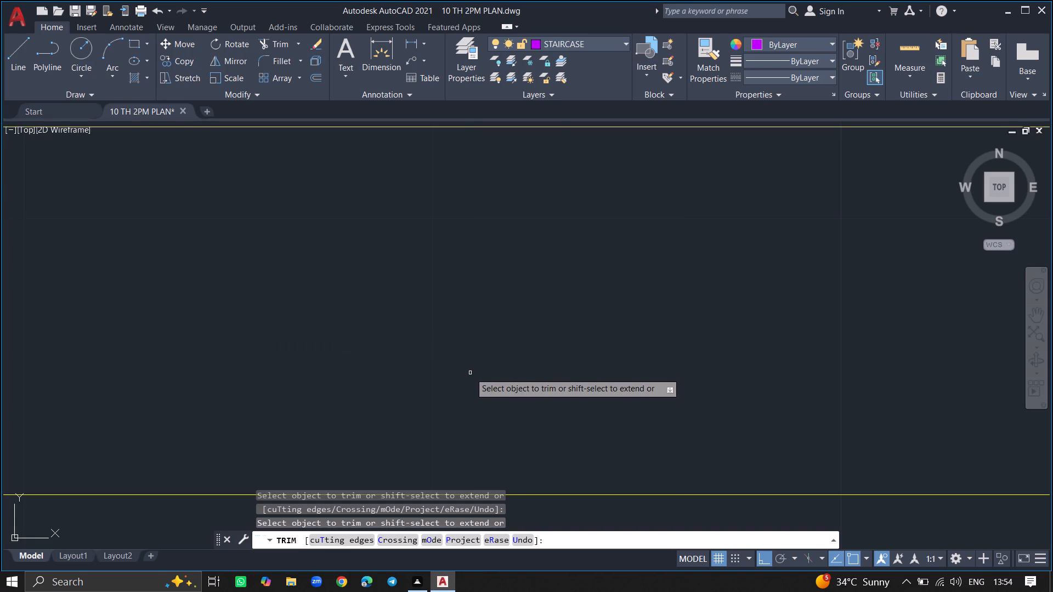
ctrl+scroll(470, 373, down, 3)
ctrl+scroll(430, 274, down, 4)
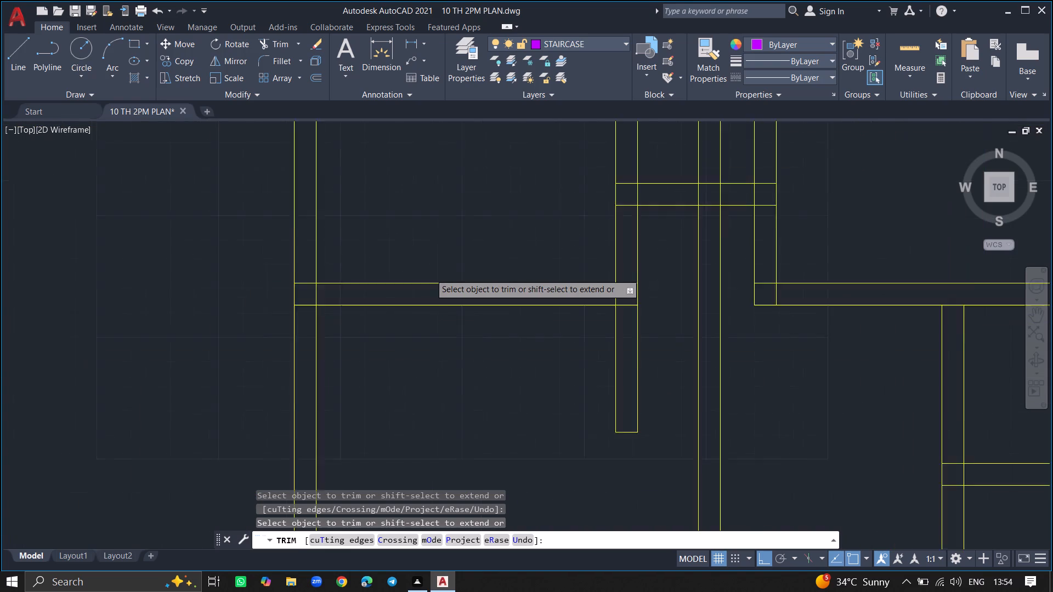
ctrl+scroll(430, 274, down, 2)
ctrl+scroll(427, 195, up, 6)
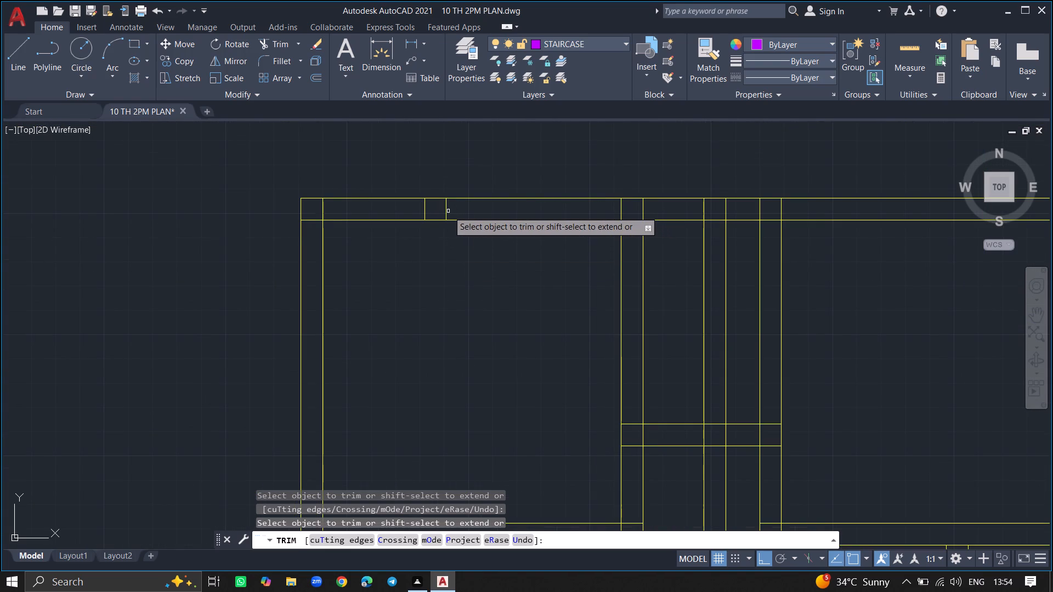
click(446, 211)
click(424, 210)
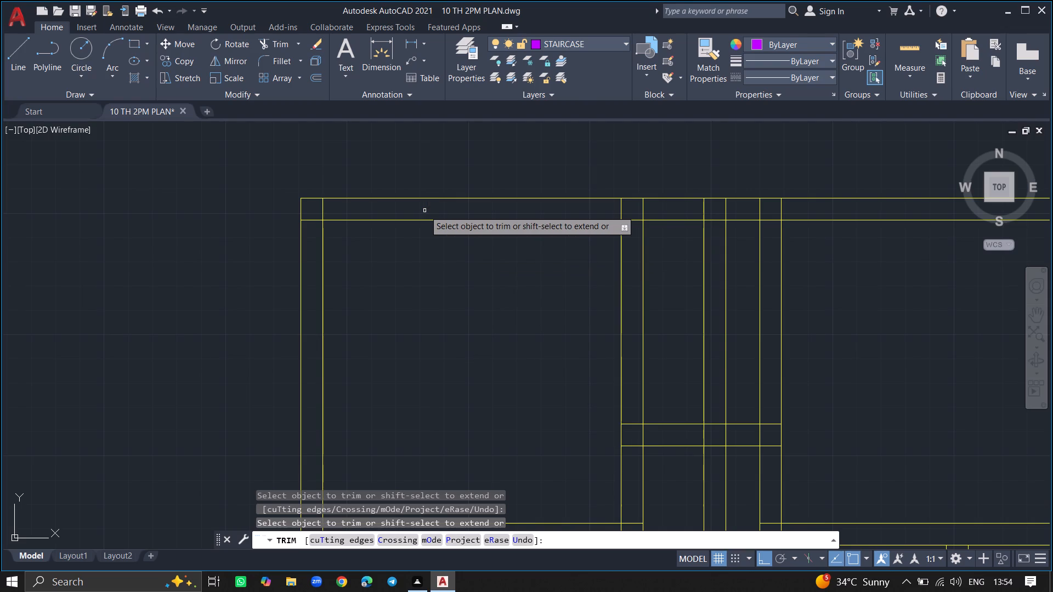
key(Return)
Trim the second partition wall's lines between the short upper cross wall and the lower-left room's top wall, including stubs inside the crossing wall.
ctrl+scroll(424, 257, down, 4)
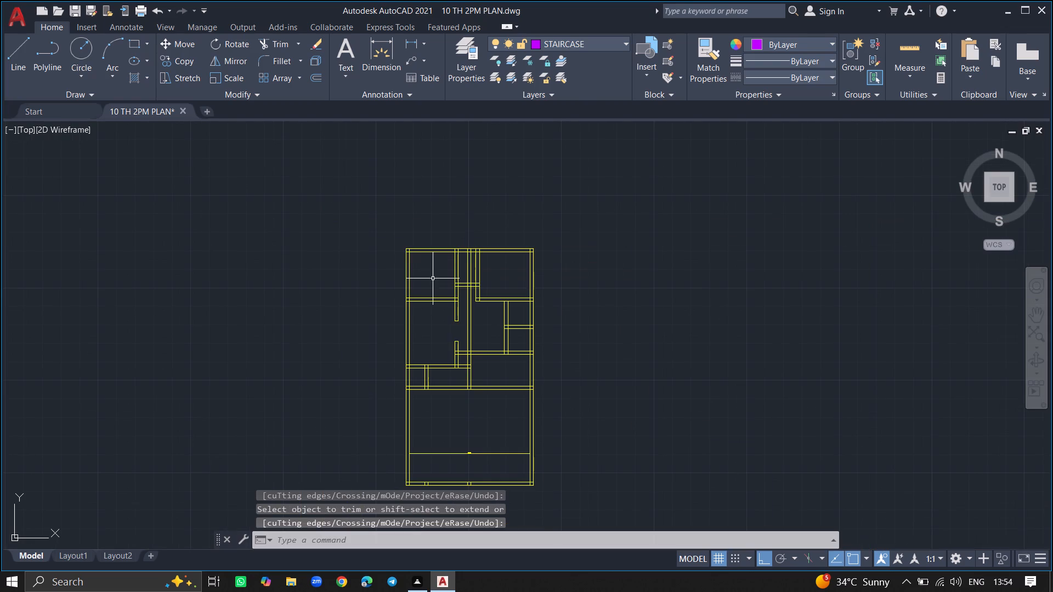
ctrl+scroll(480, 340, up, 2)
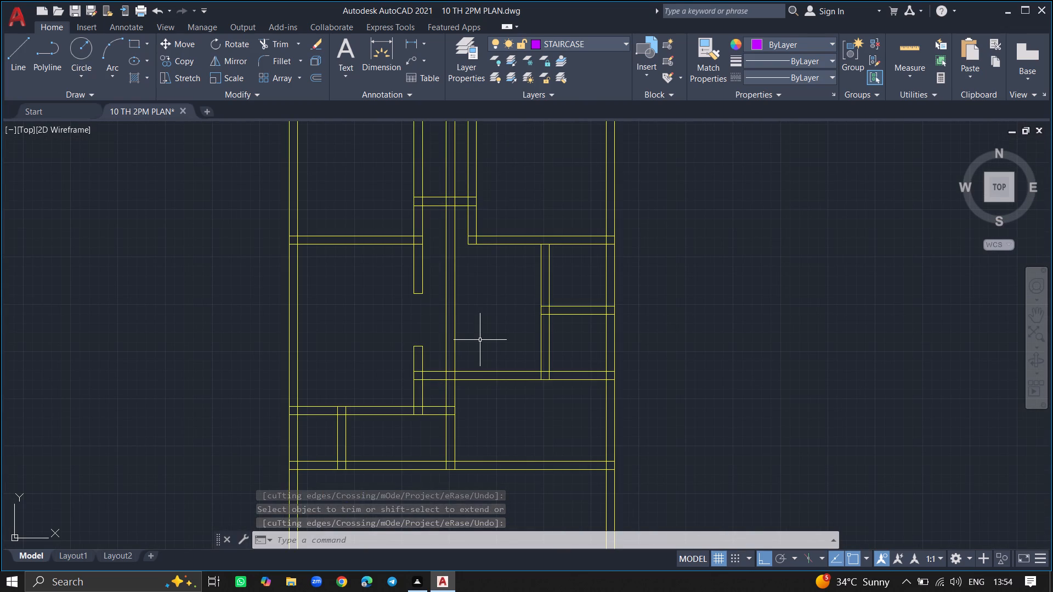
text(TR)
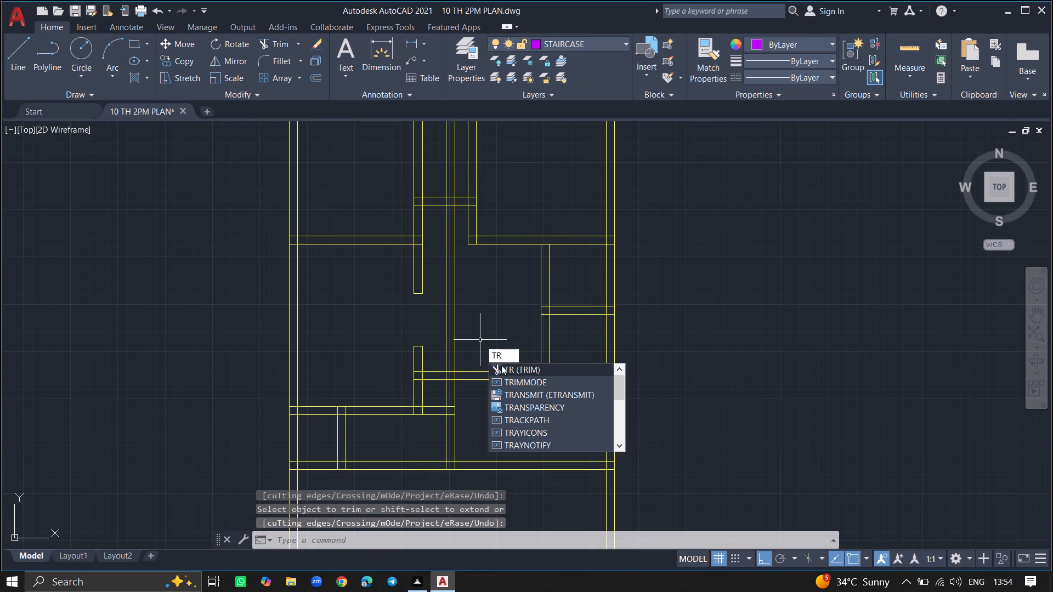
click(502, 370)
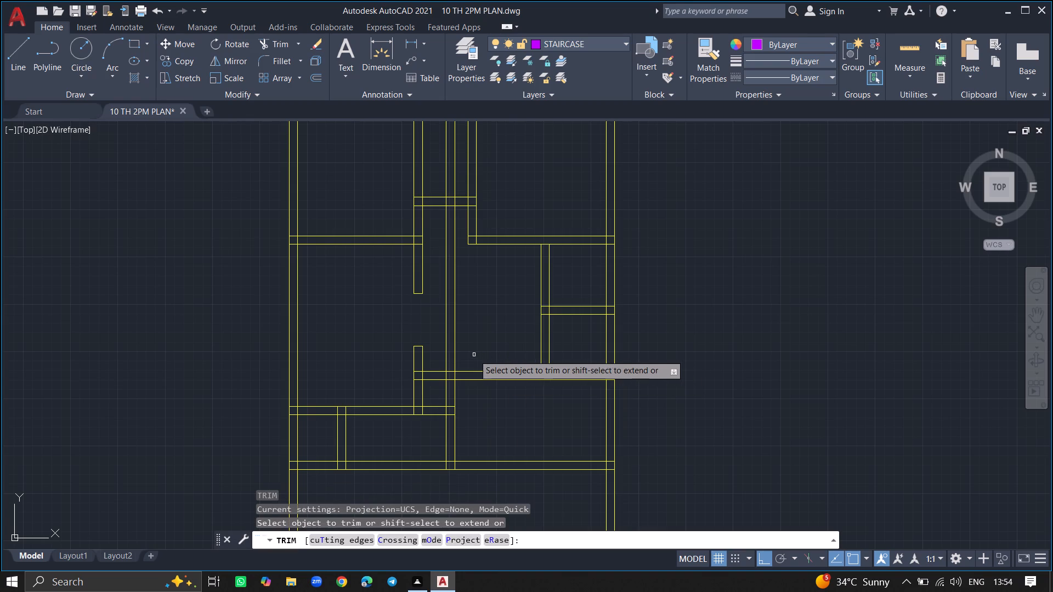
click(456, 358)
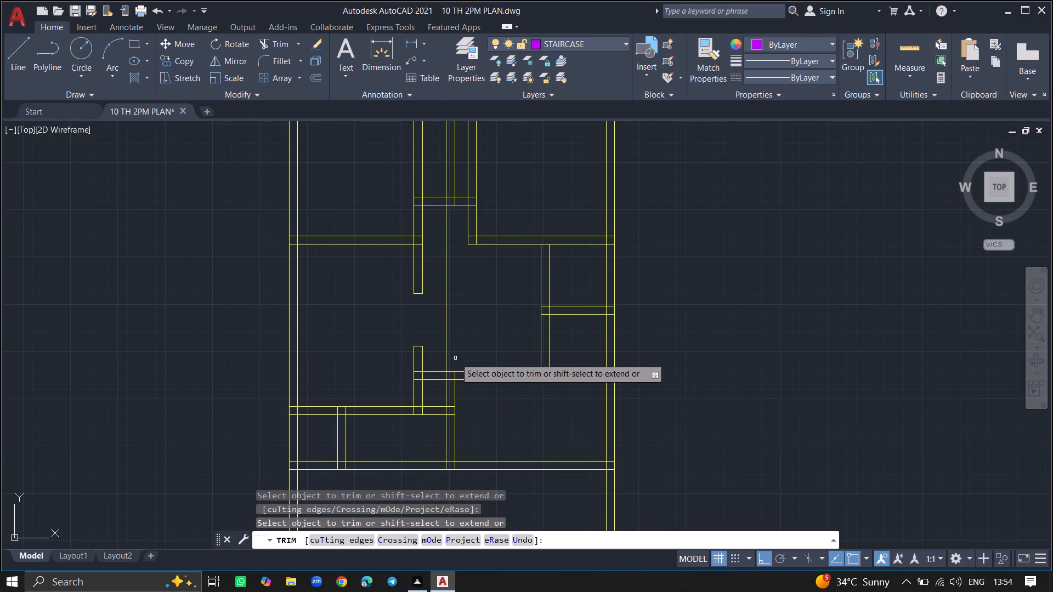
click(446, 356)
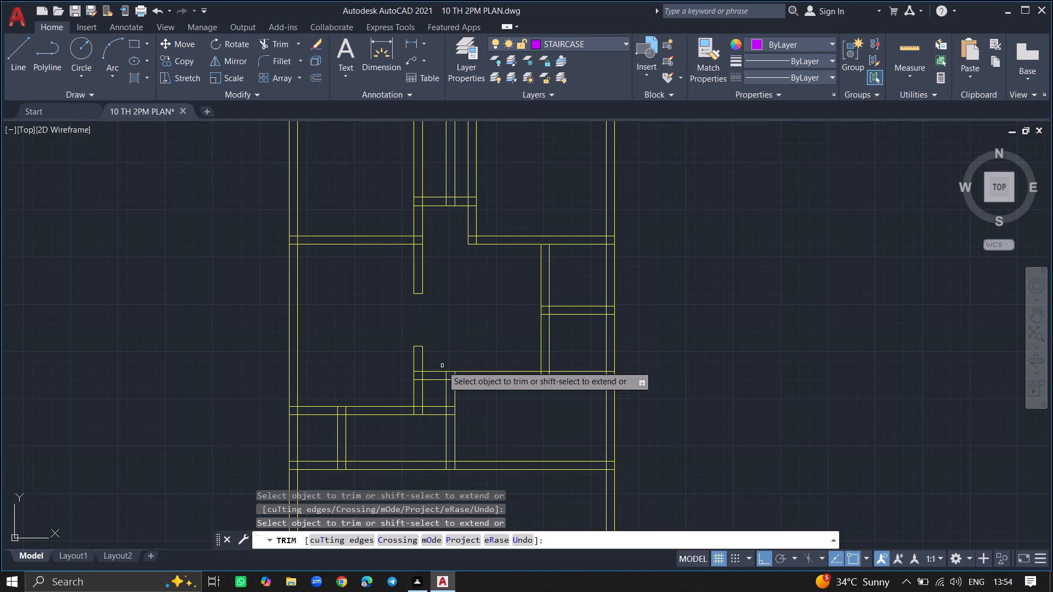
click(455, 395)
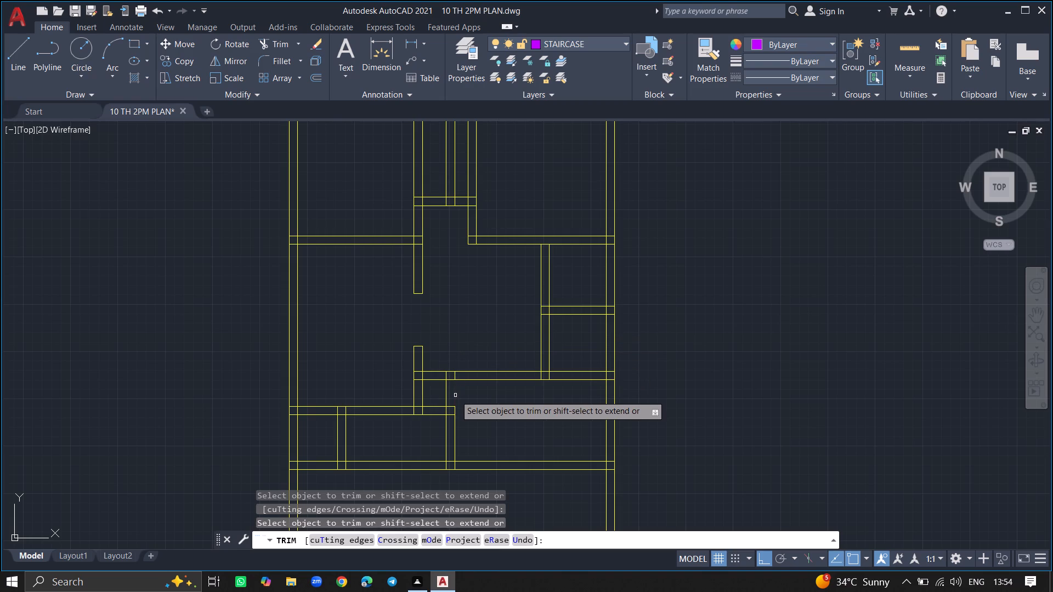
click(448, 395)
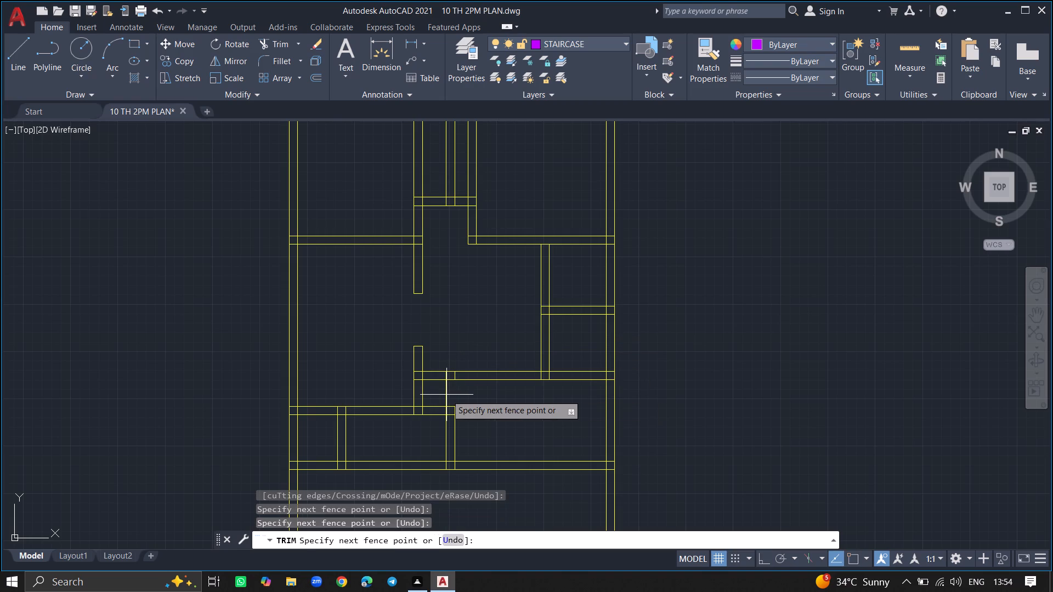
click(444, 394)
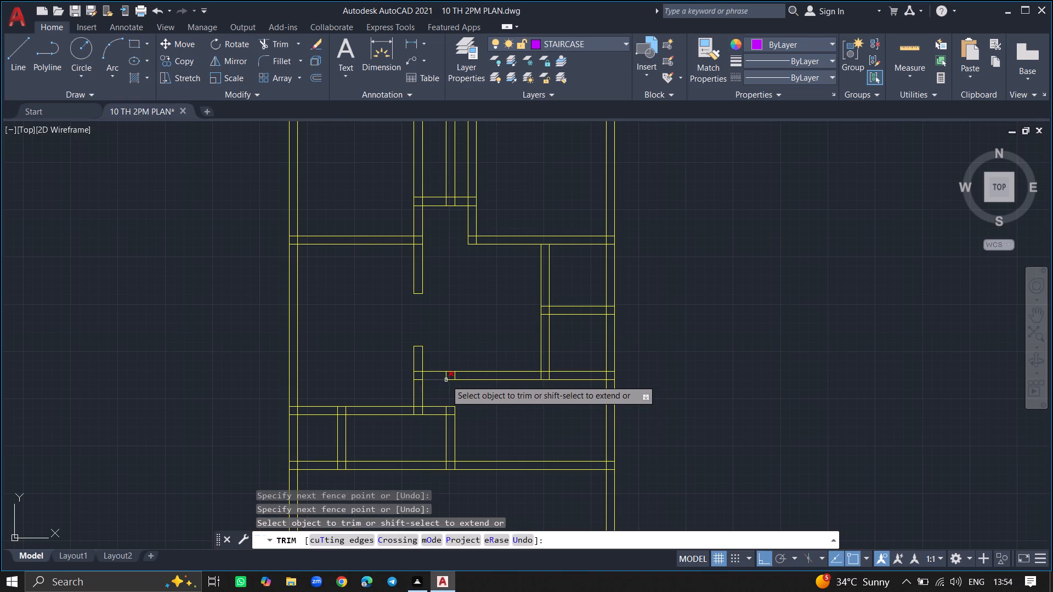
click(446, 377)
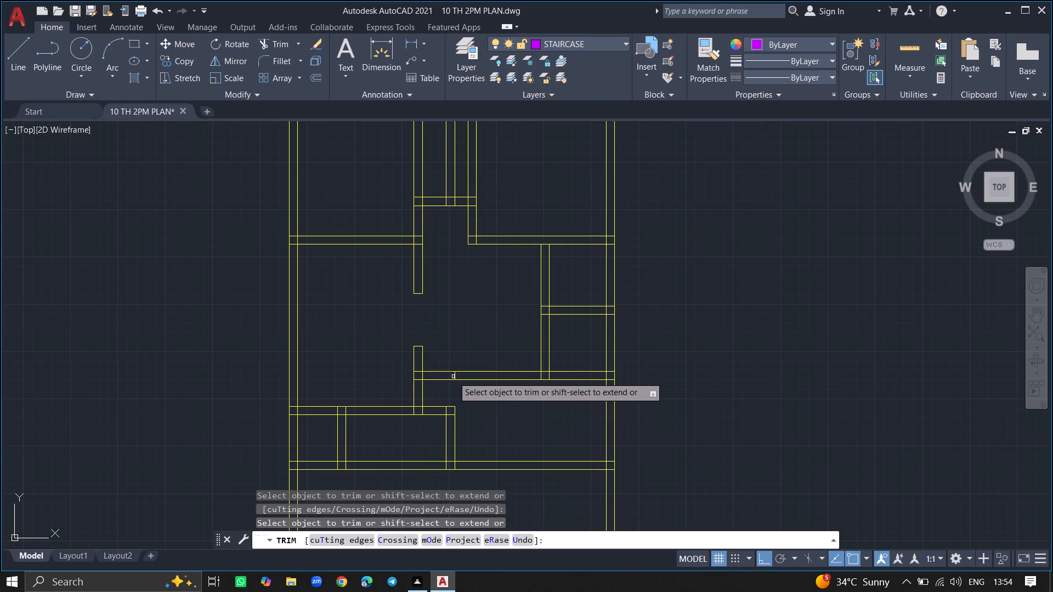
click(455, 378)
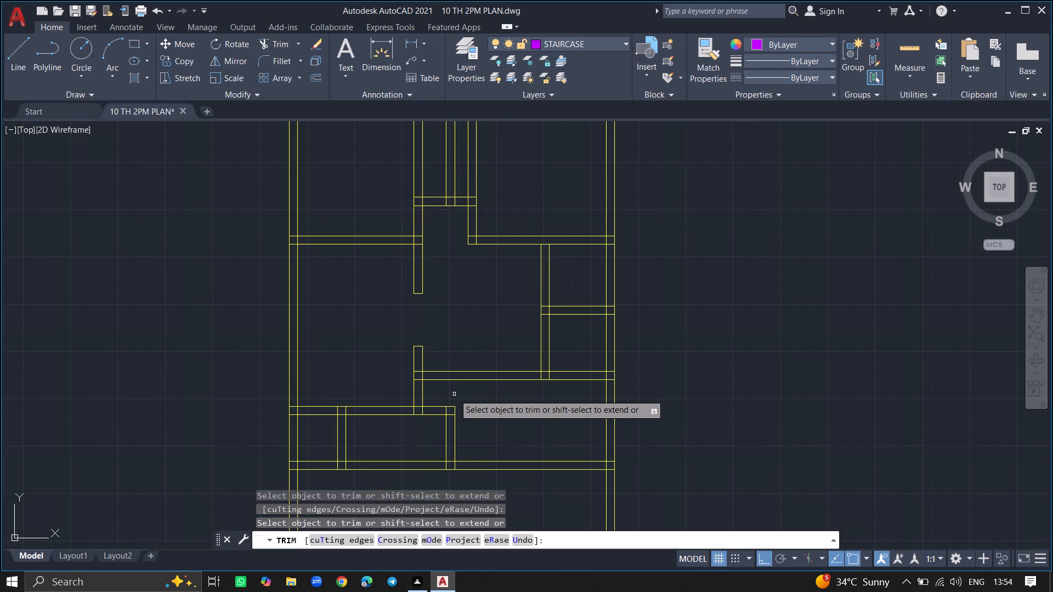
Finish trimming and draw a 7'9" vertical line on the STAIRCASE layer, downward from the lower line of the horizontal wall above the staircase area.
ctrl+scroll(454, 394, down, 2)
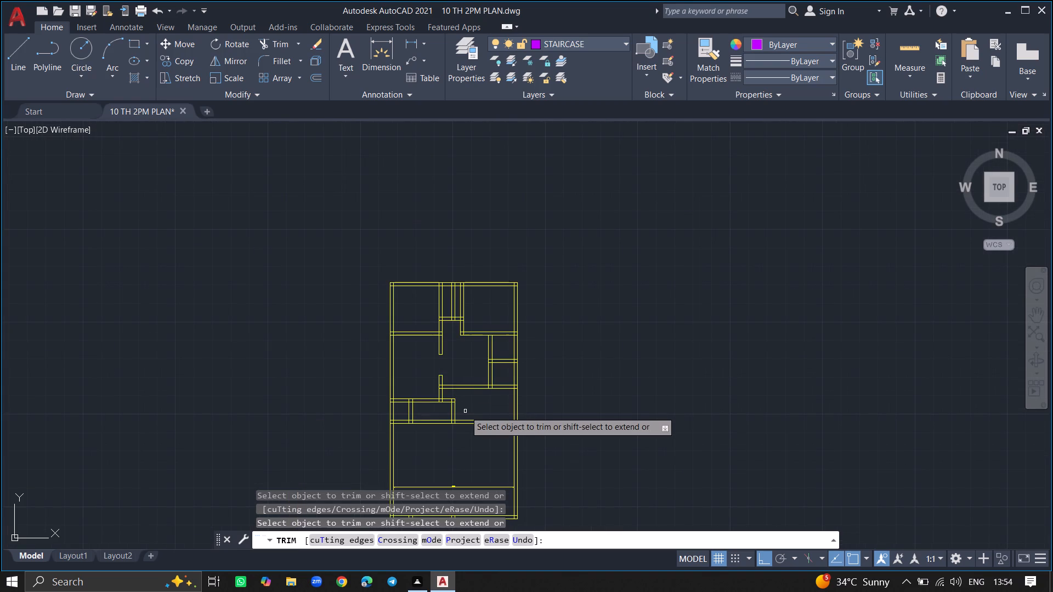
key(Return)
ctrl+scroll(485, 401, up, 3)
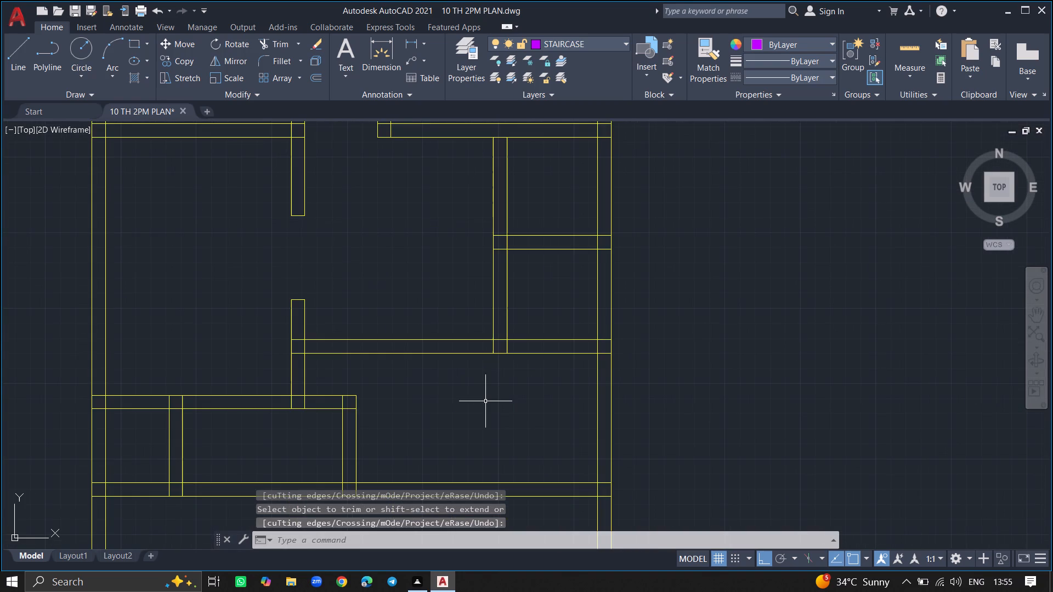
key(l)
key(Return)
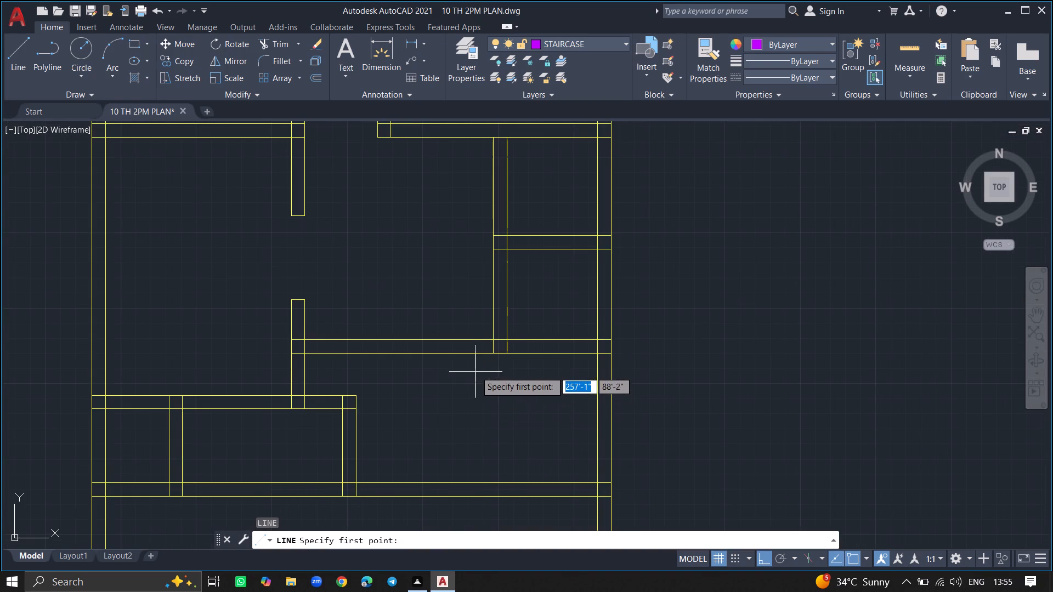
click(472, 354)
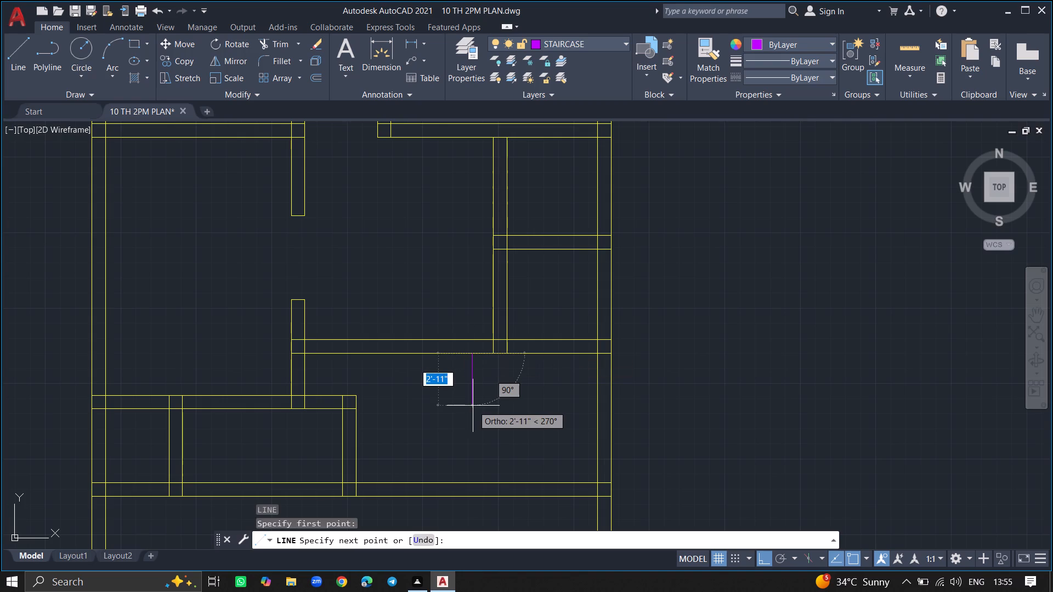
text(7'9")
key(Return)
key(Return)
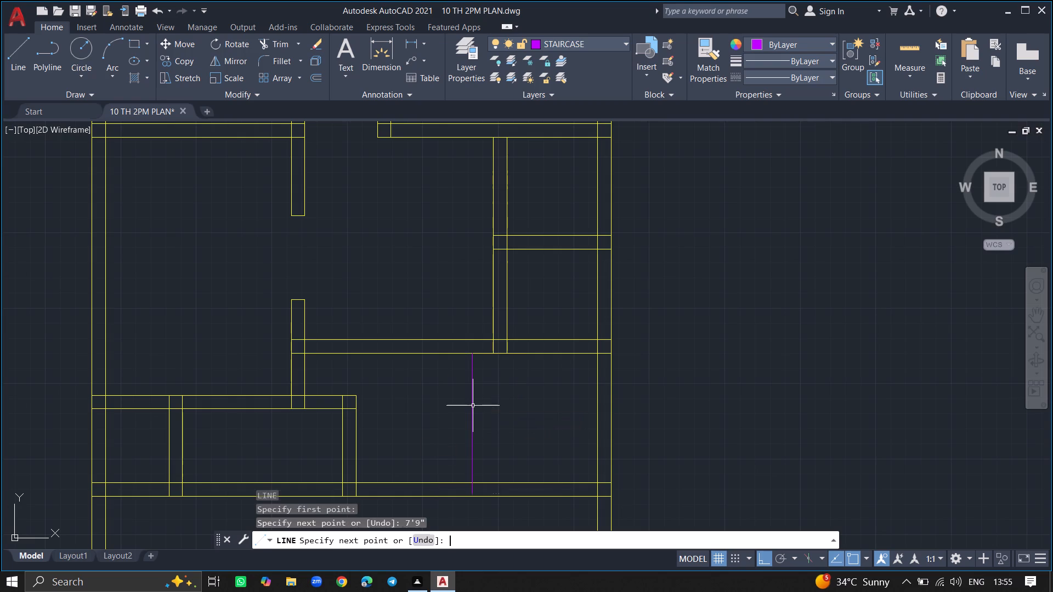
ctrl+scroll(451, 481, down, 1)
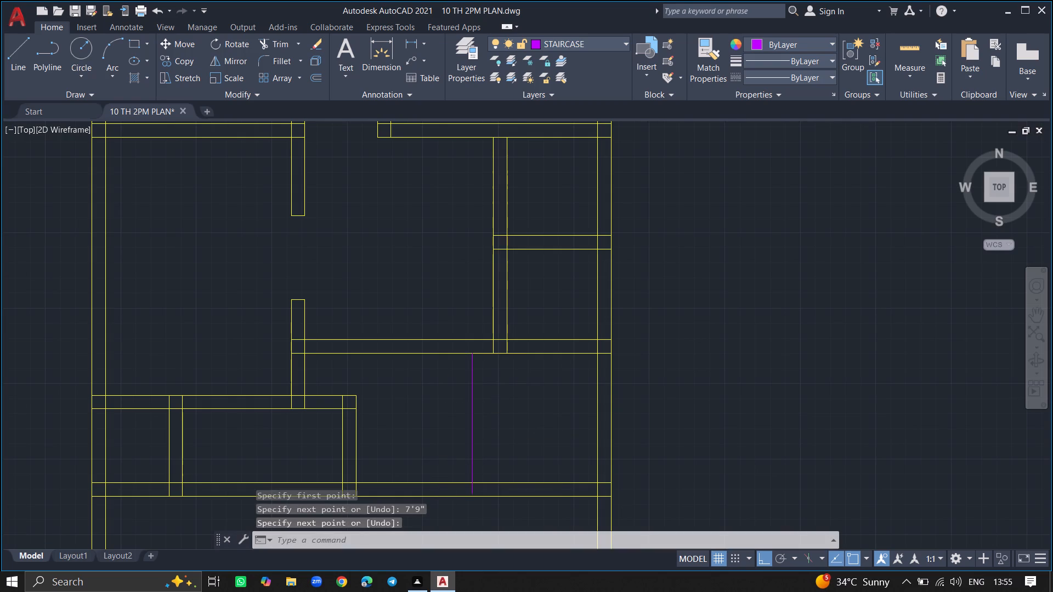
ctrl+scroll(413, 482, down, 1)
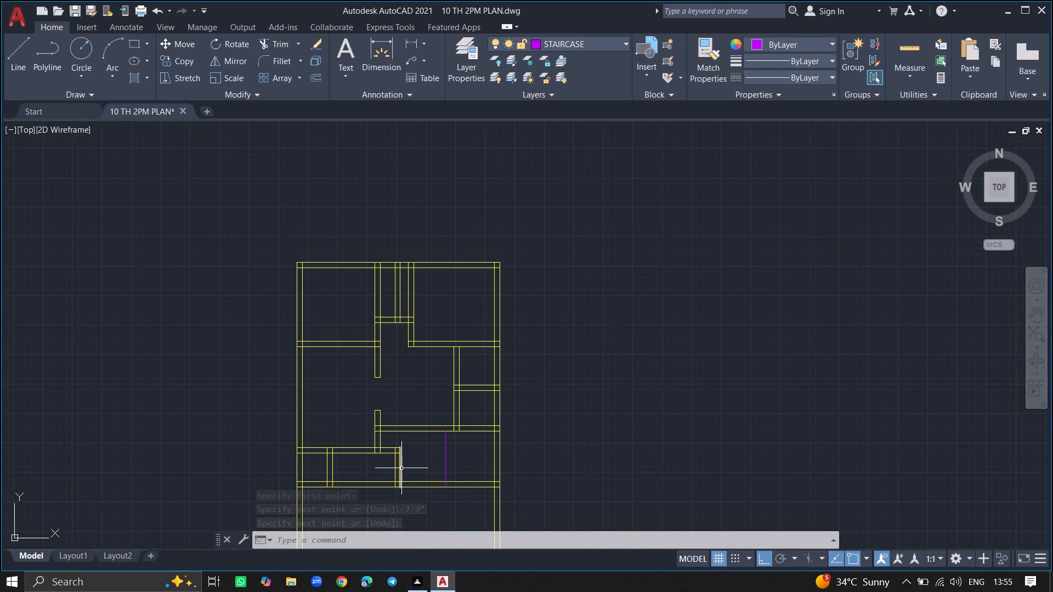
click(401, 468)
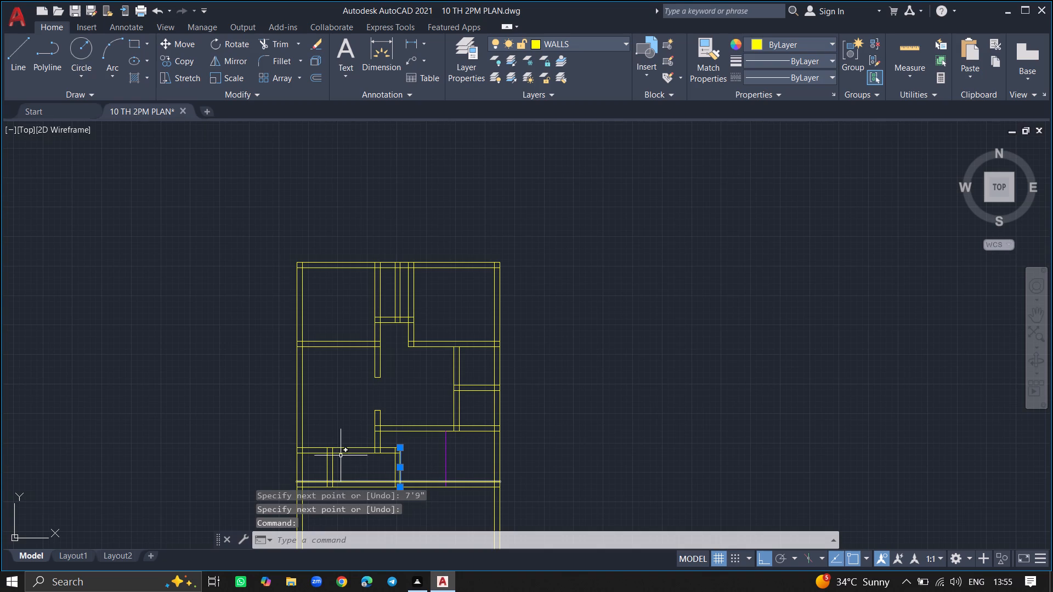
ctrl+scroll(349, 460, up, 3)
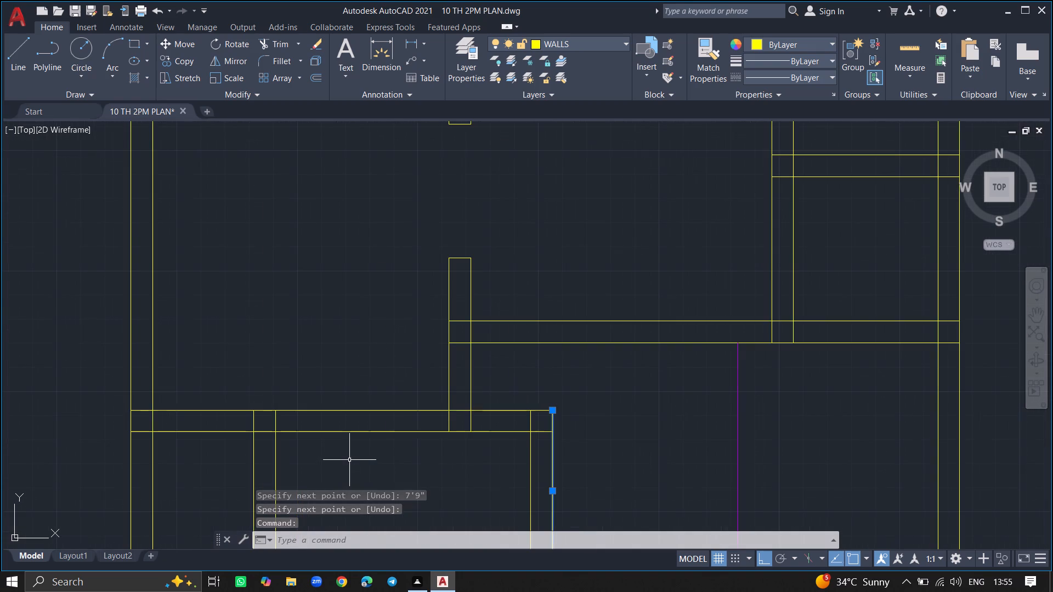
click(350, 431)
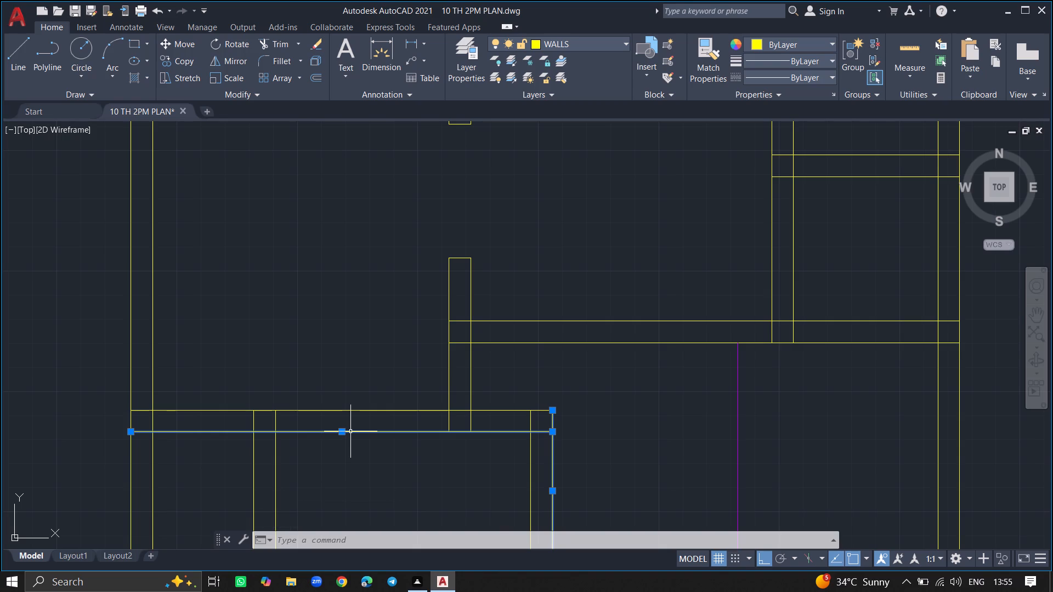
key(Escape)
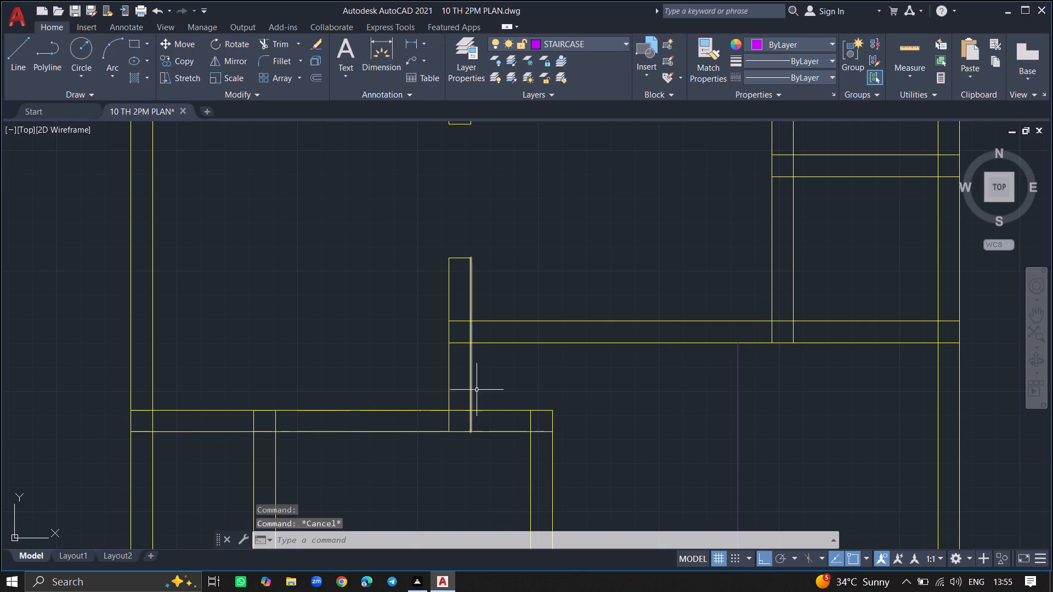
Trim both lines of the vertical wall between the central room's bottom wall and the lower-left room's top wall, including stubs inside the latter.
text(TRIM)
key(Return)
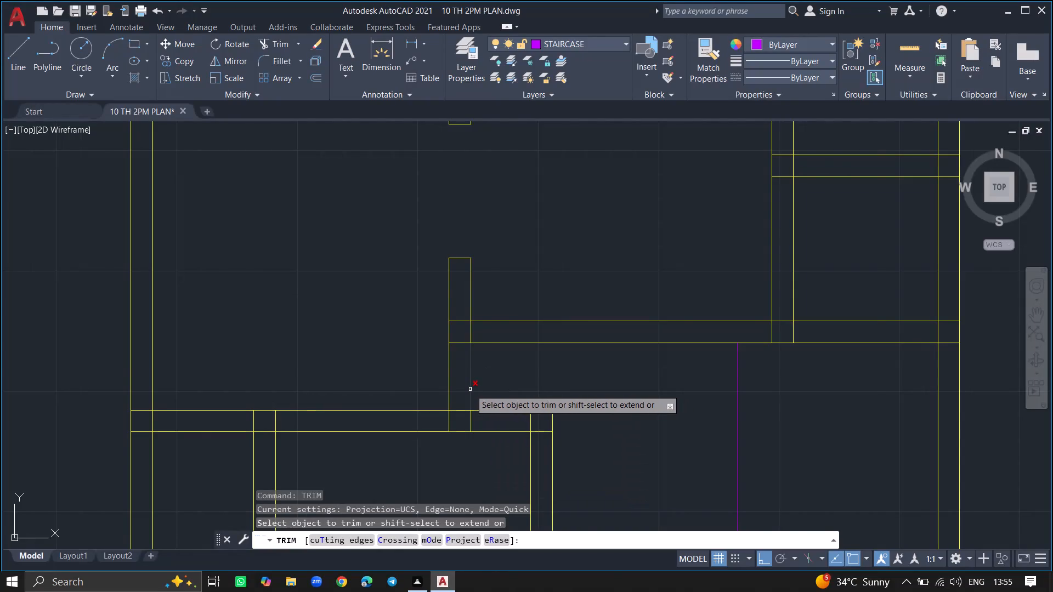
click(469, 389)
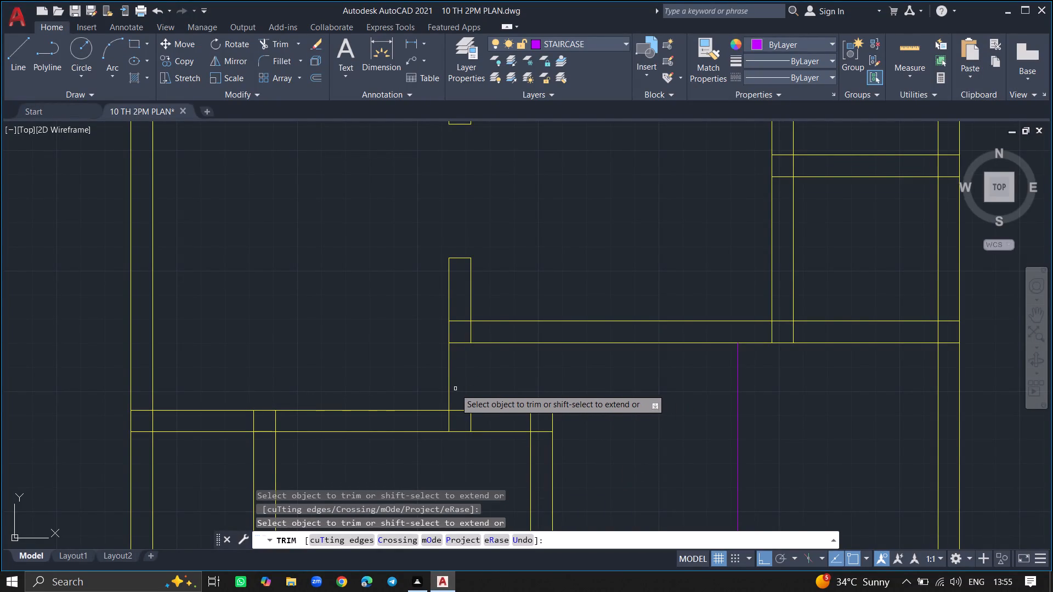
click(448, 387)
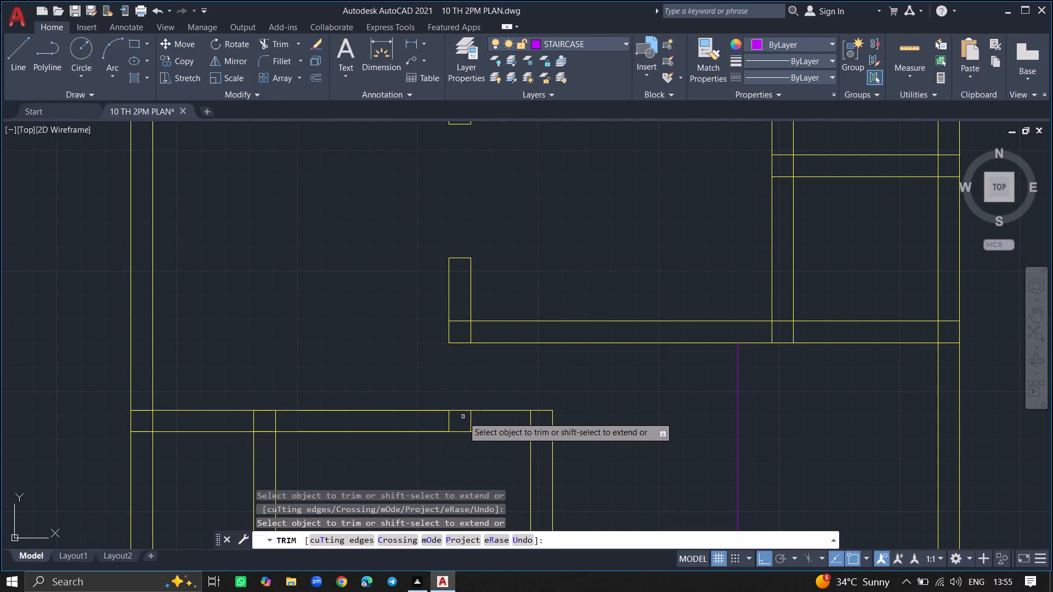
click(469, 417)
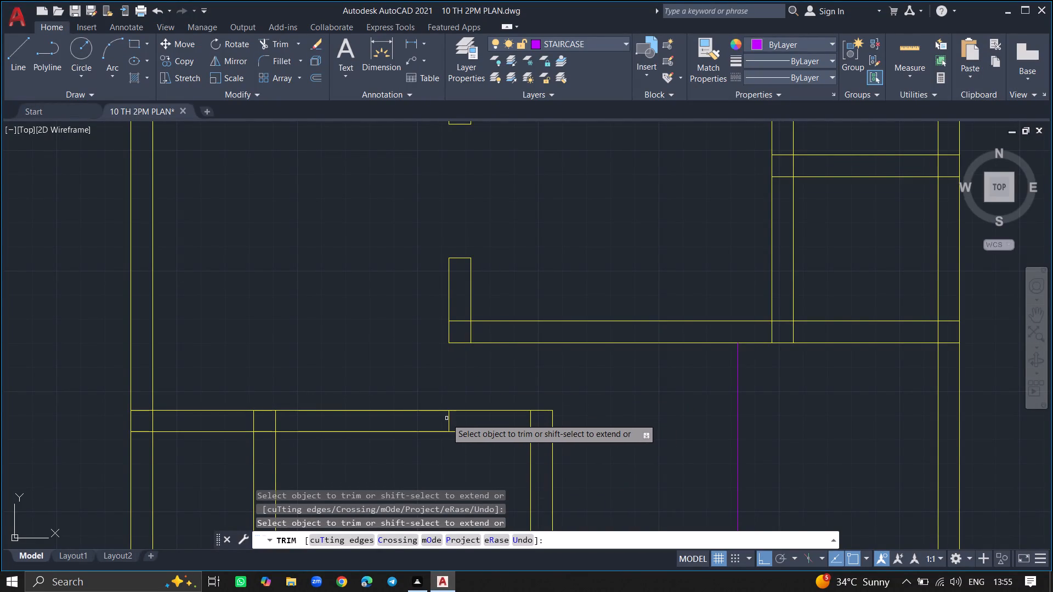
click(446, 418)
click(461, 419)
key(Return)
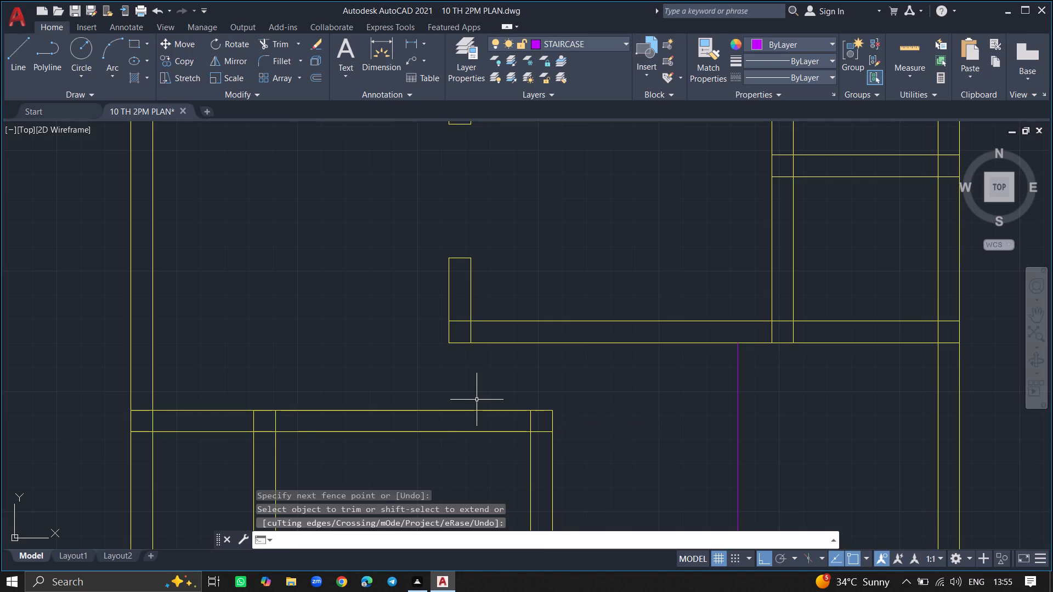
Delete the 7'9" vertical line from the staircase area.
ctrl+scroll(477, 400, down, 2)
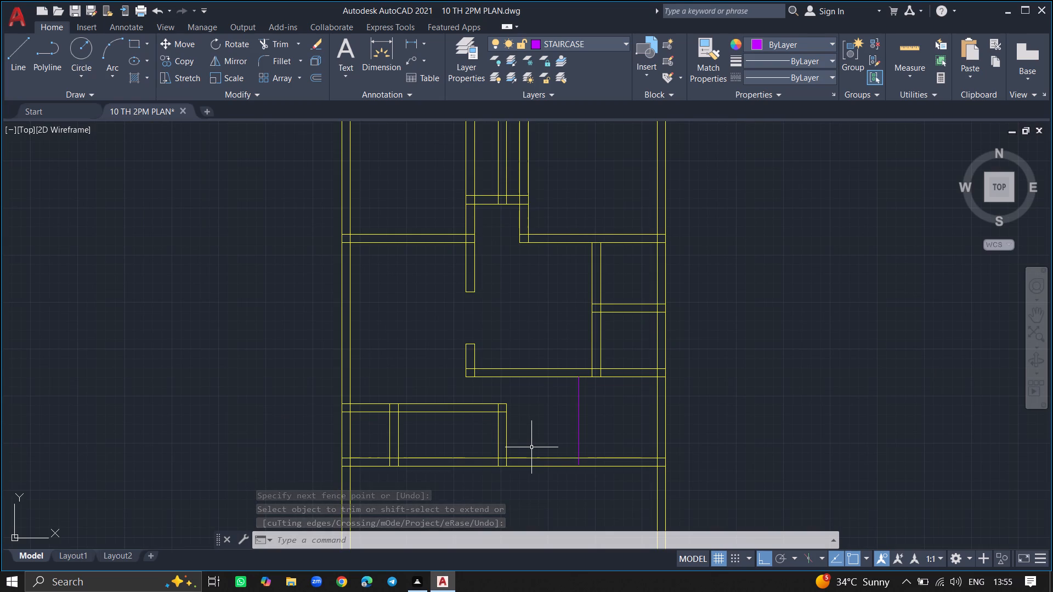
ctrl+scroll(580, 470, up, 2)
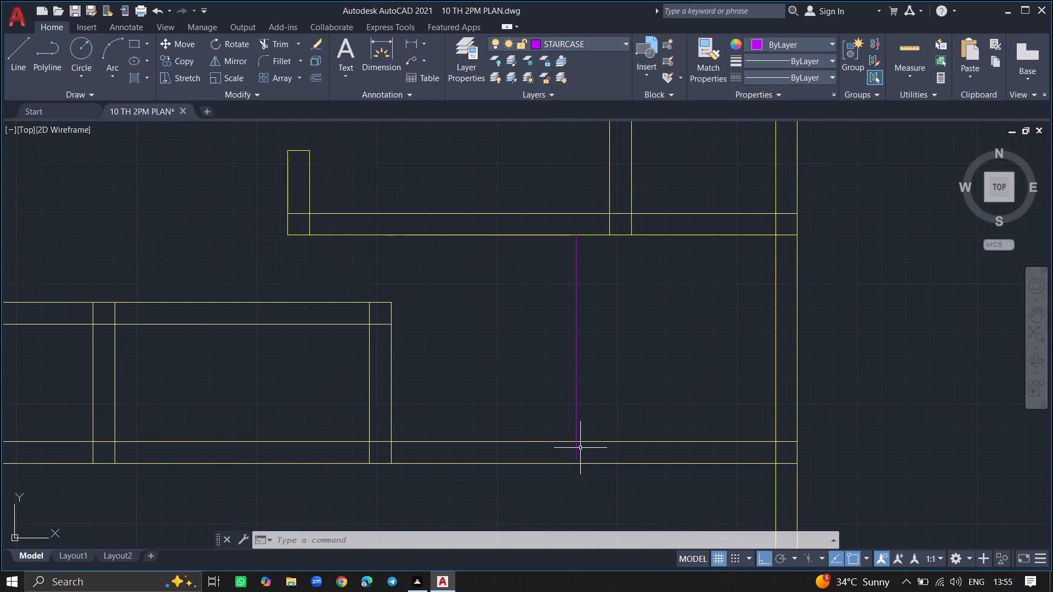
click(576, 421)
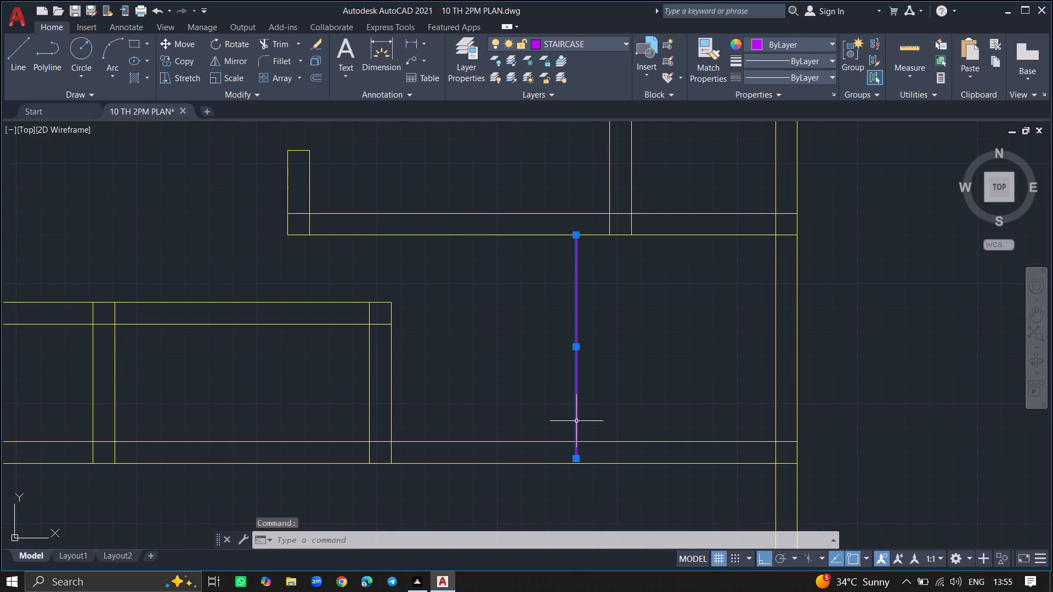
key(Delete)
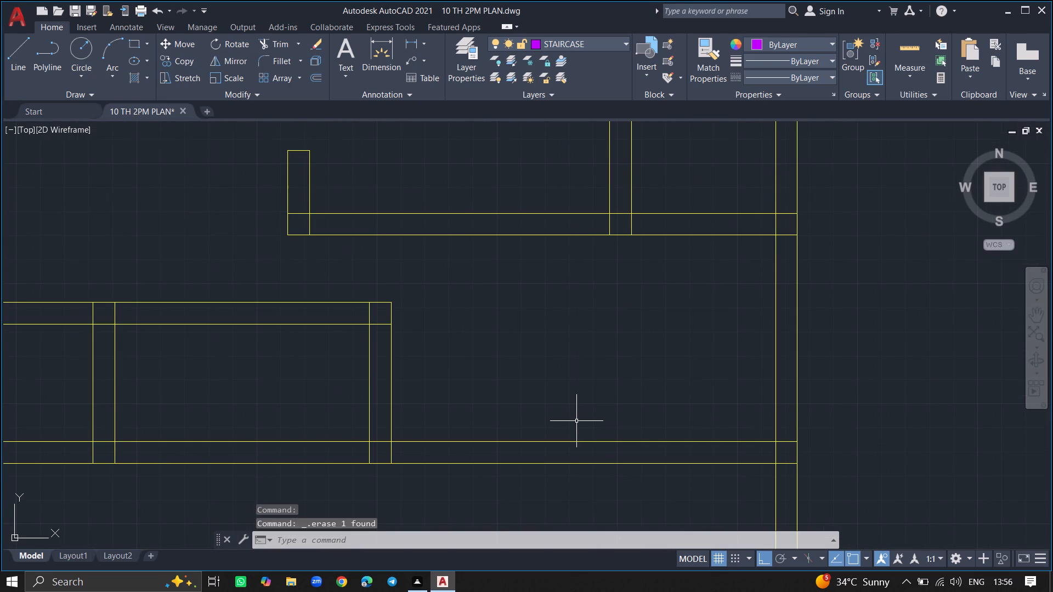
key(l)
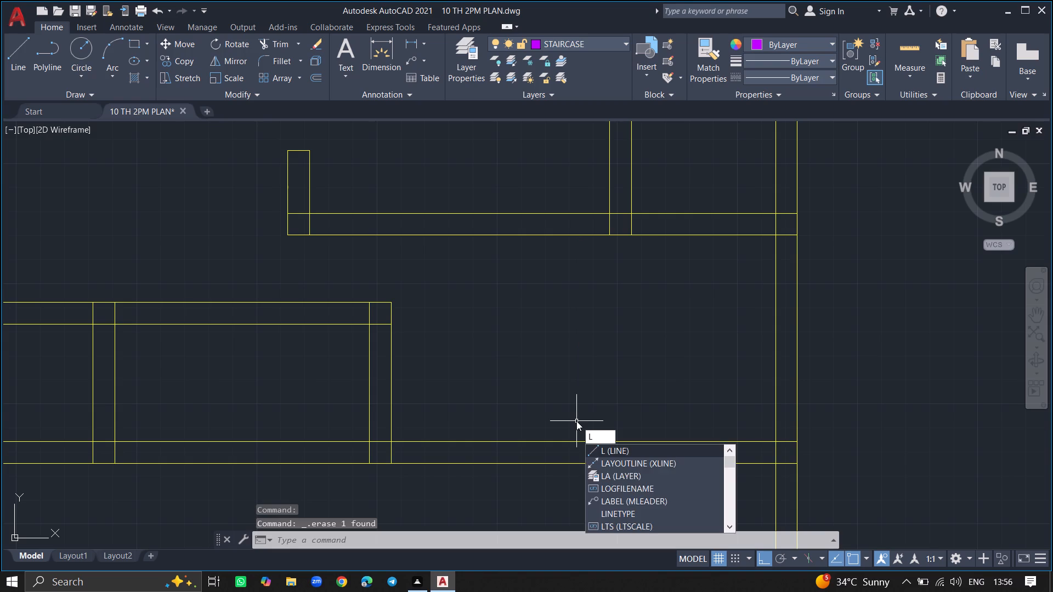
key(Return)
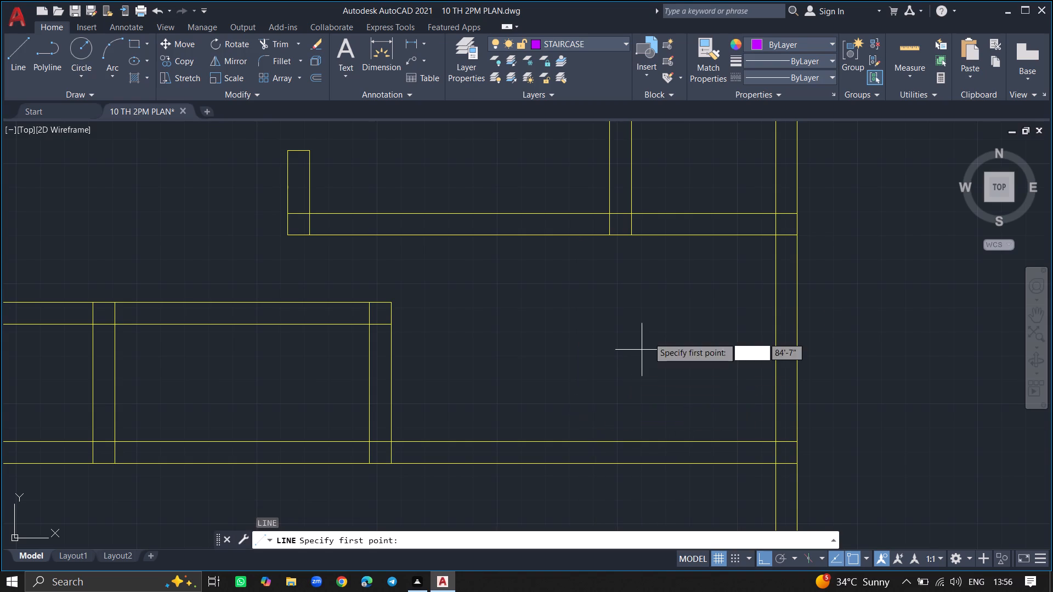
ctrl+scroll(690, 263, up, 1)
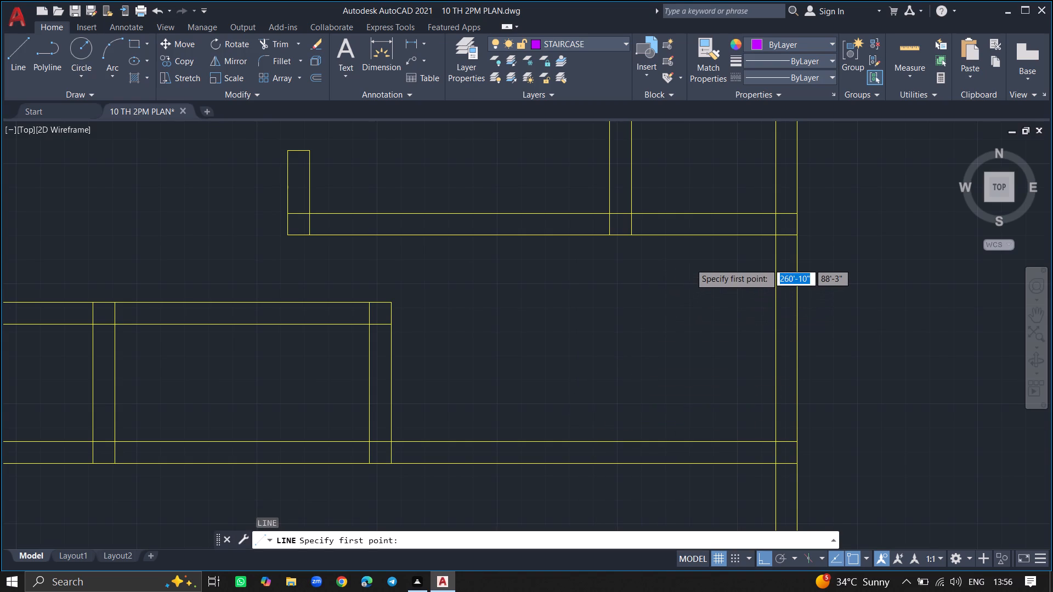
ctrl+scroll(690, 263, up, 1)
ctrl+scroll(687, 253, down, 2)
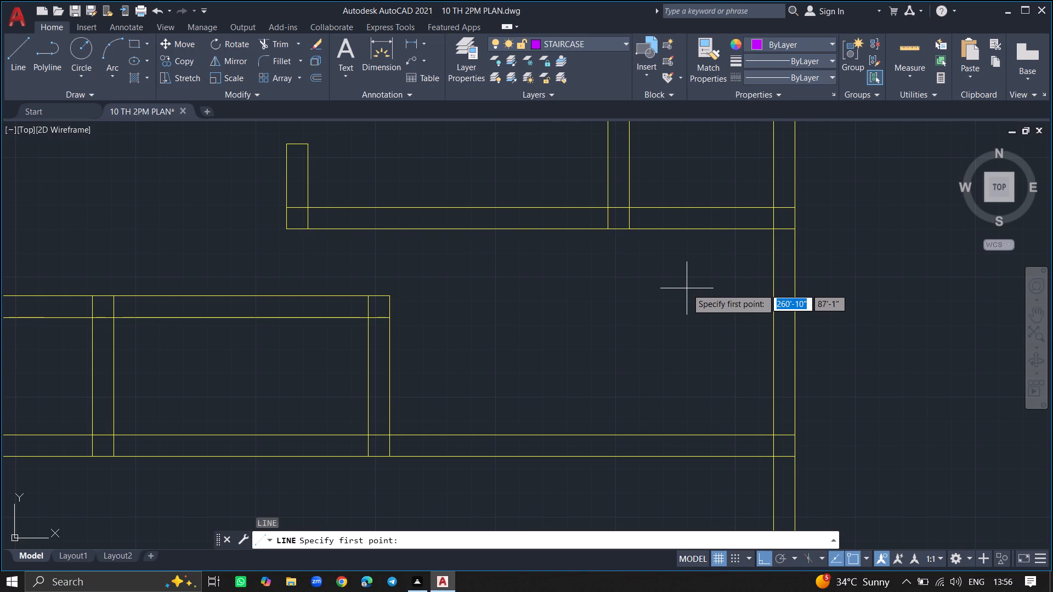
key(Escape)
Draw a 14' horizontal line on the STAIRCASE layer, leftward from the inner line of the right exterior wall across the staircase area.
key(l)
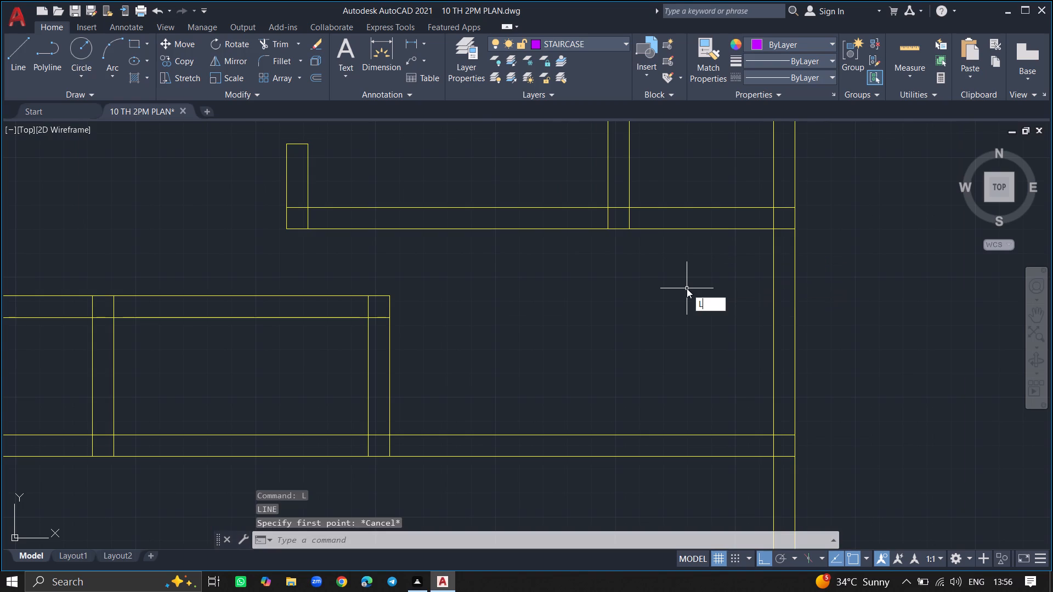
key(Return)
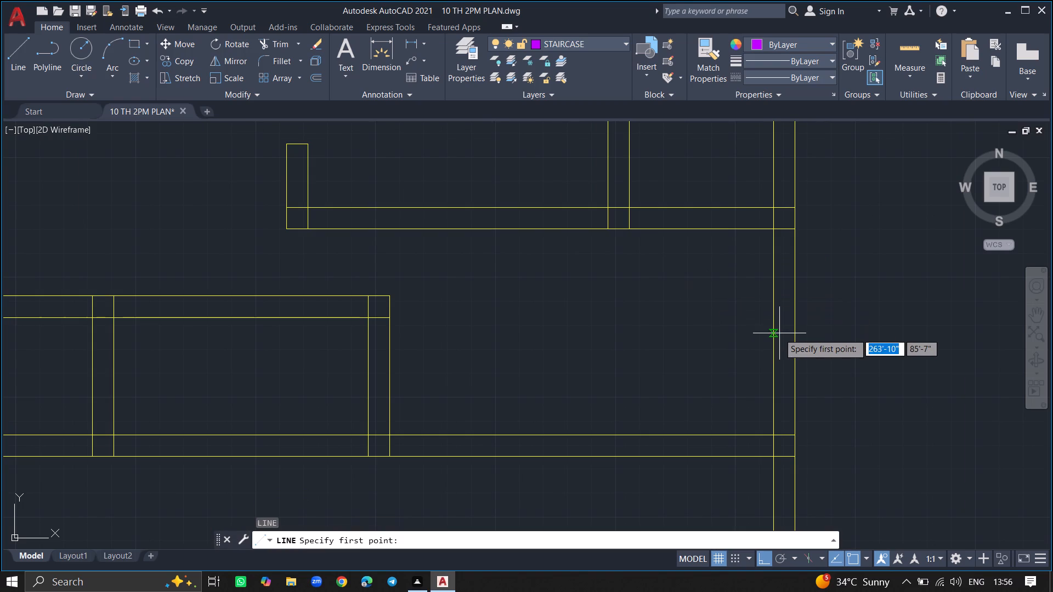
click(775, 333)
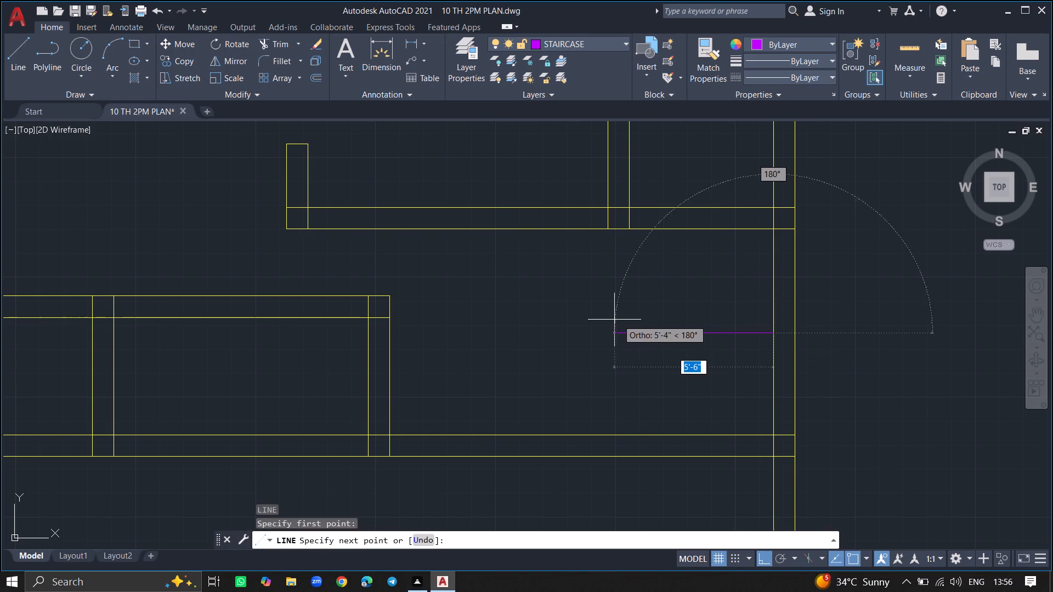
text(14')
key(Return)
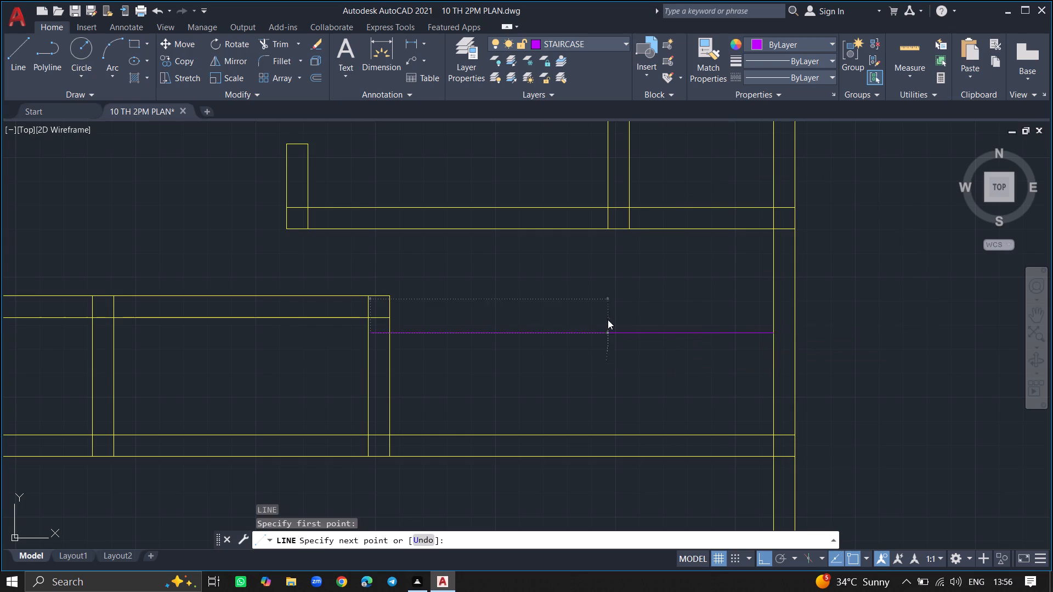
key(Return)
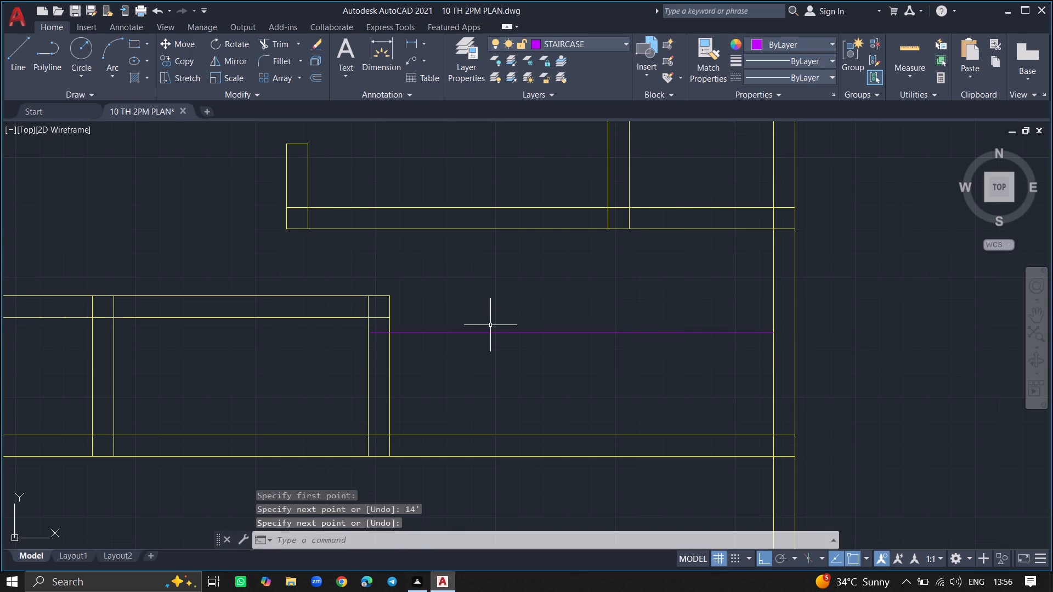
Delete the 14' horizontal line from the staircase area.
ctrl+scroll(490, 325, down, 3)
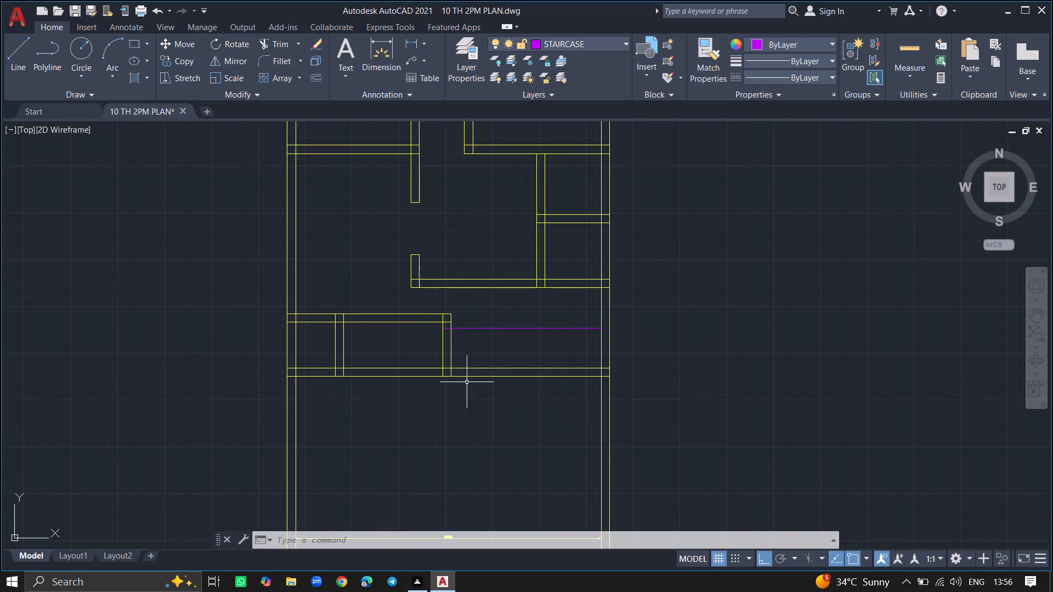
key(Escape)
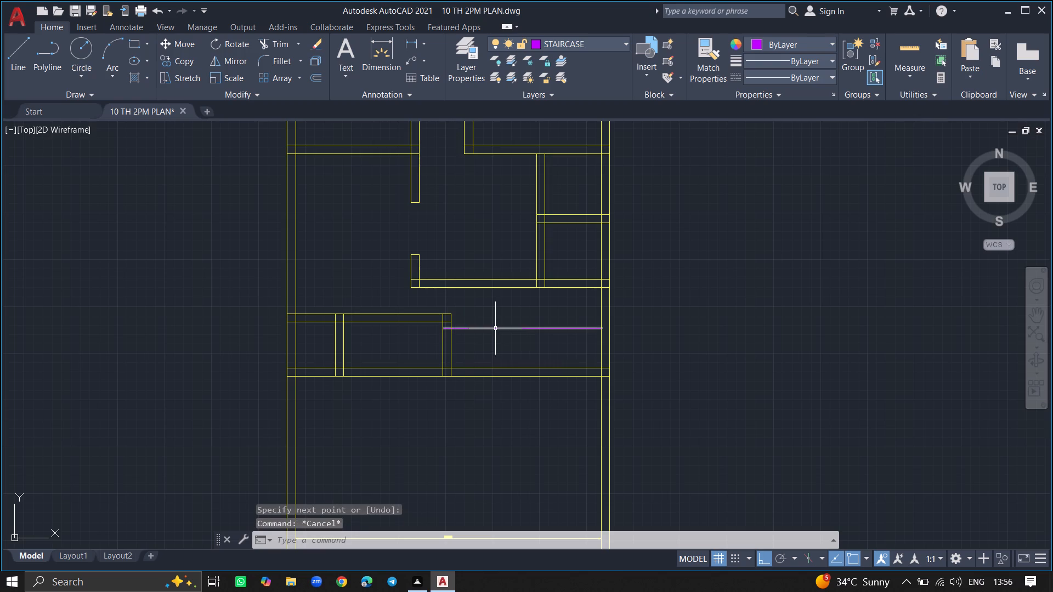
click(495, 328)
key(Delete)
Draw a vertical STAIRCASE line about 7'-1" long between the staircase area's lower and upper walls, just right of the lower-left room.
ctrl+scroll(495, 328, up, 3)
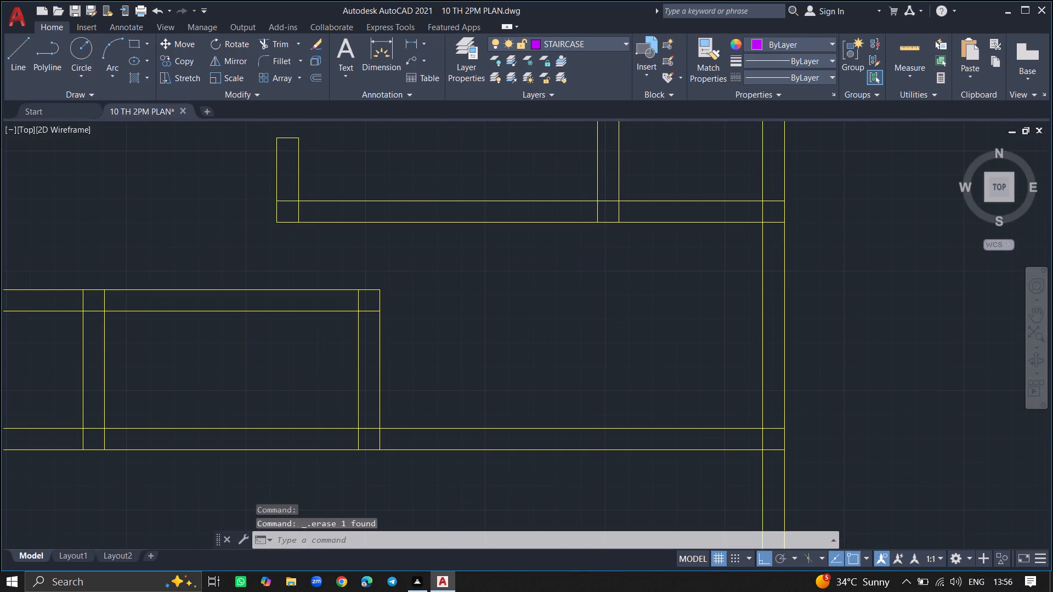
key(l)
key(Return)
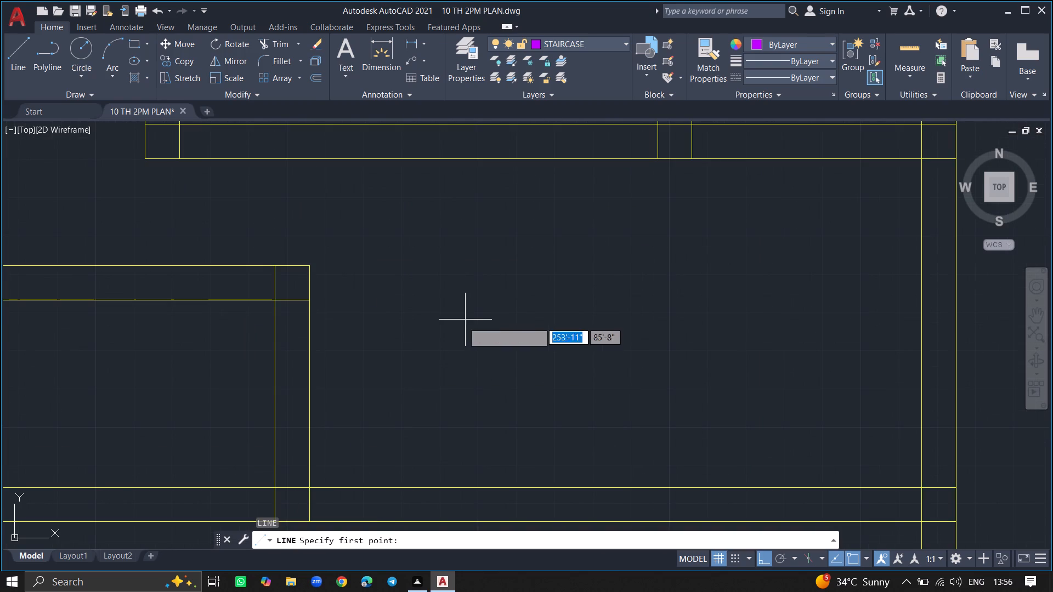
click(406, 489)
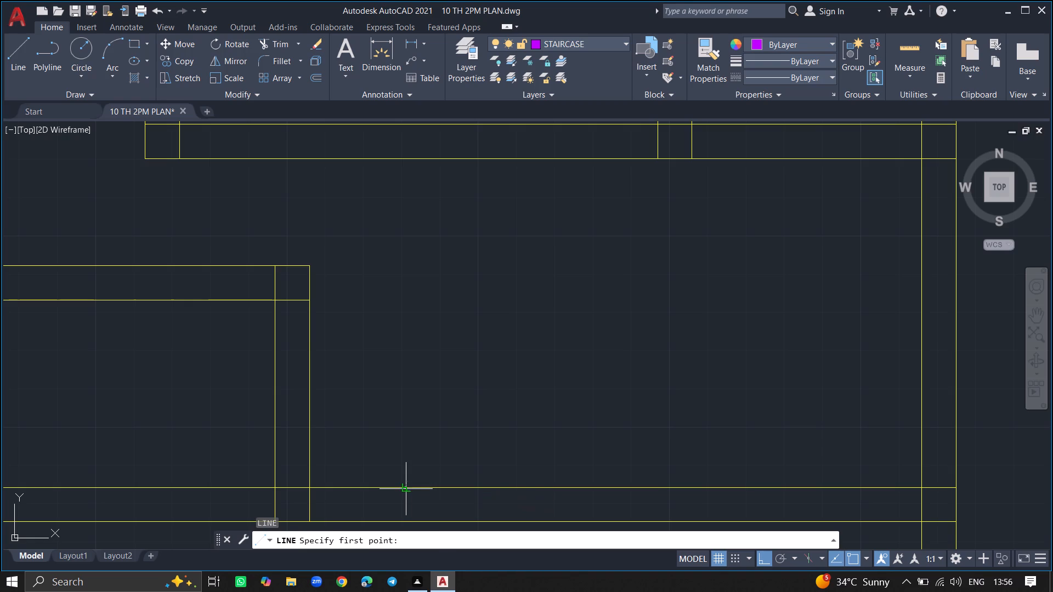
click(409, 164)
key(Return)
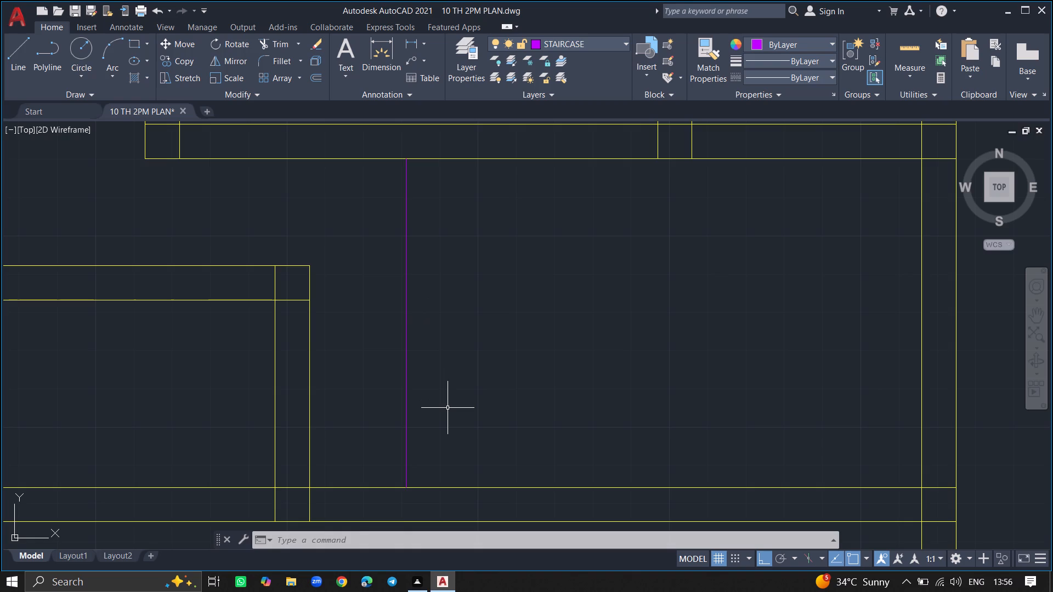
Check the length of the vertical staircase line with a linear dimension, without placing it.
text(DIML)
click(431, 414)
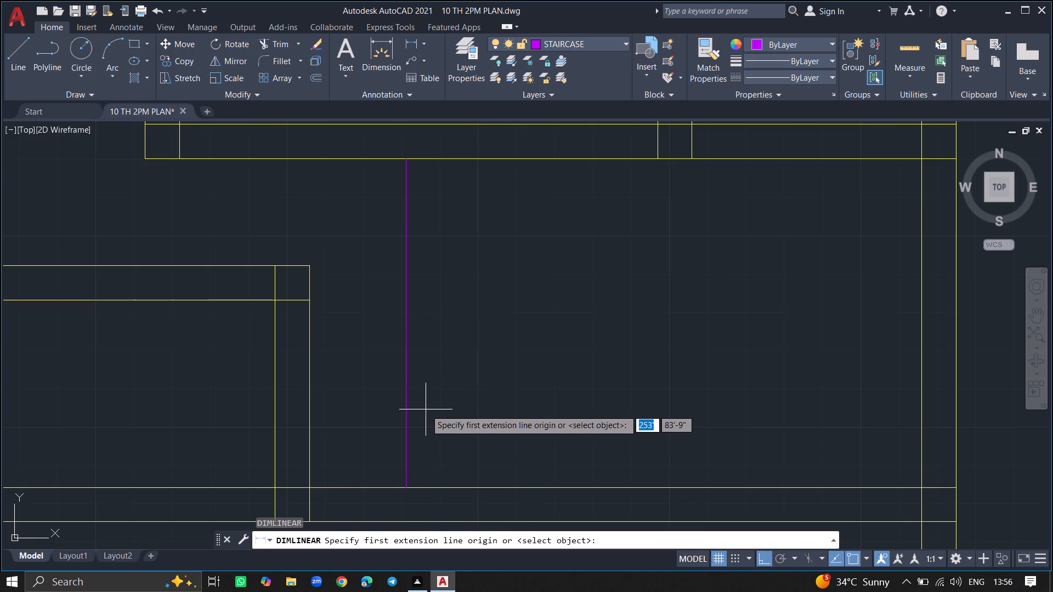
key(space)
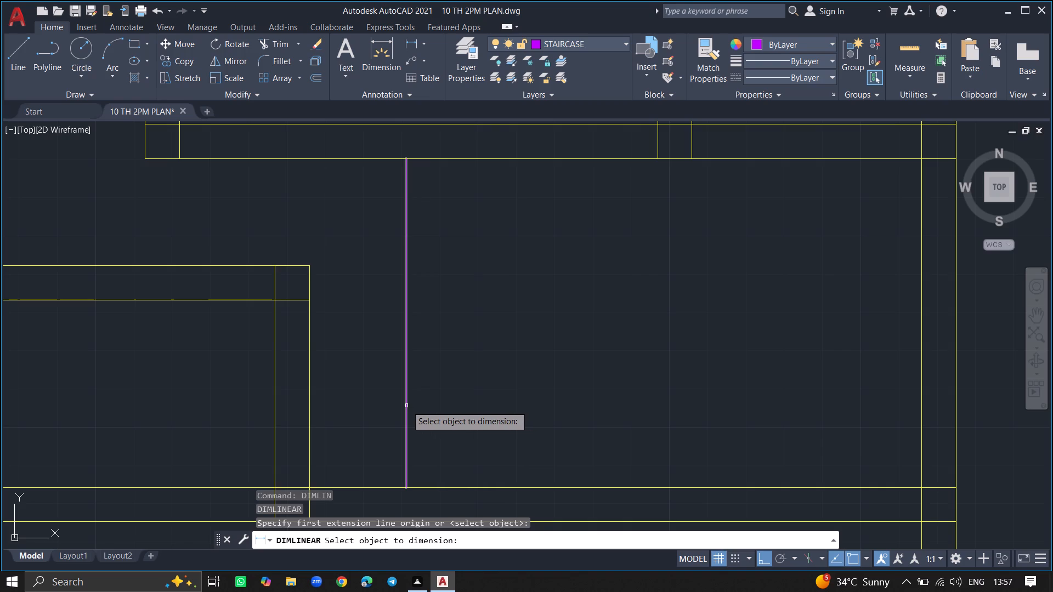
click(406, 406)
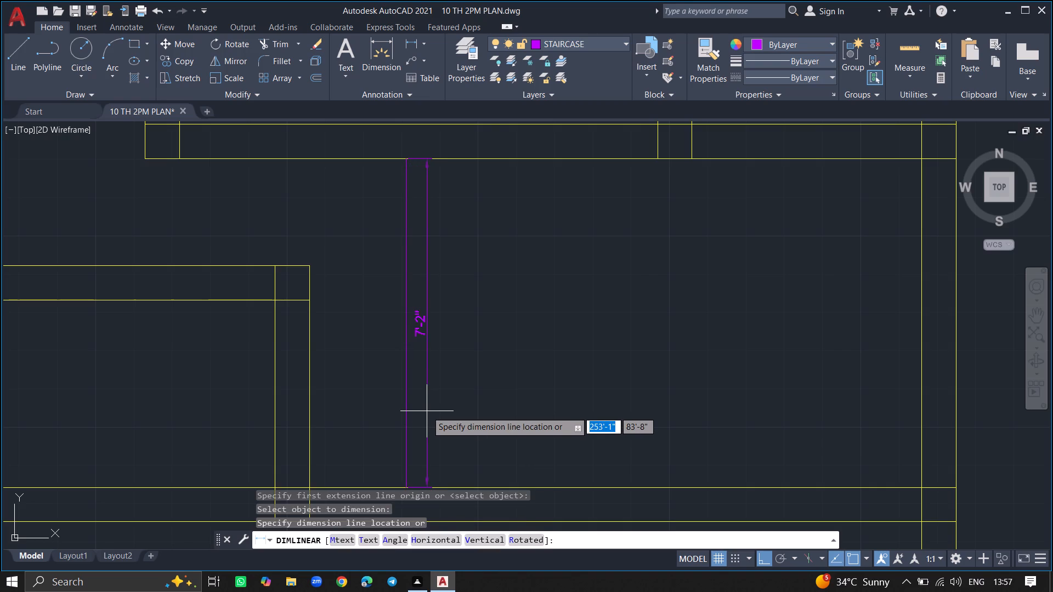
key(Escape)
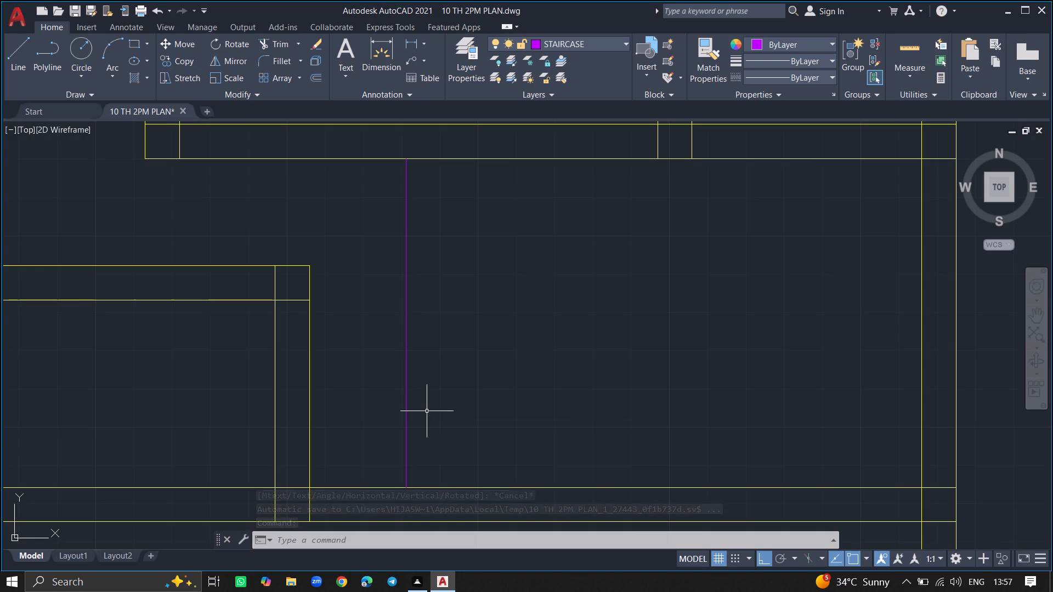
Draw a 3'2" line on the STAIRCASE layer, upward from the lower end of the vertical staircase line.
key(l)
key(Return)
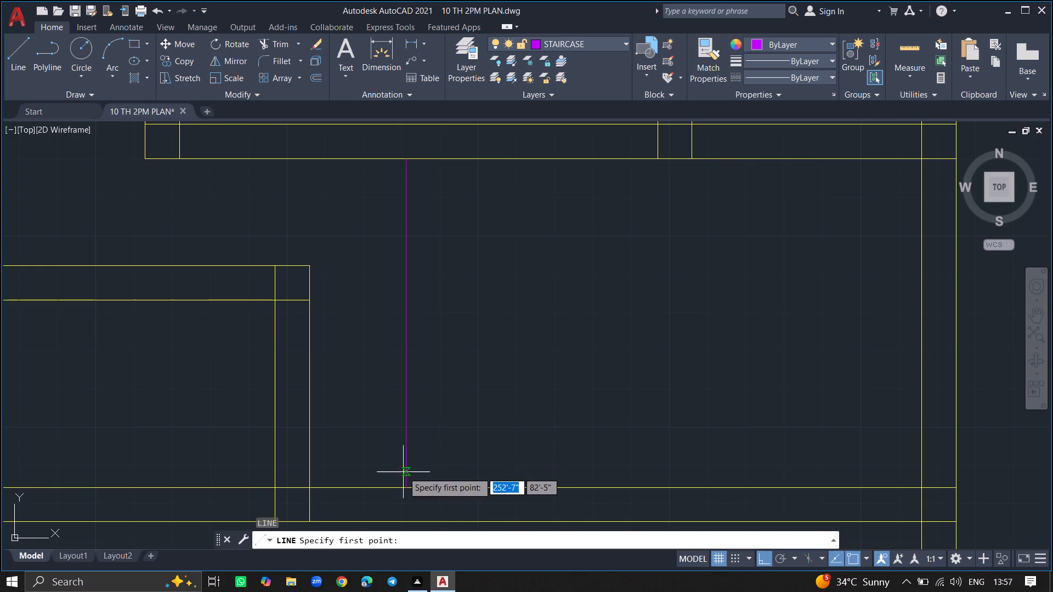
click(406, 483)
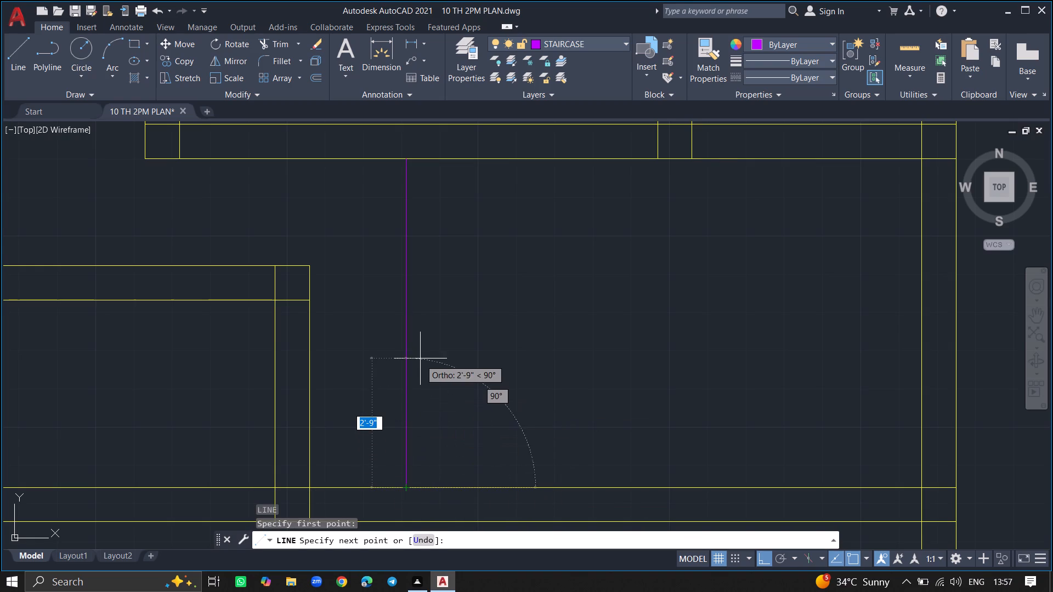
text(3'2")
key(Return)
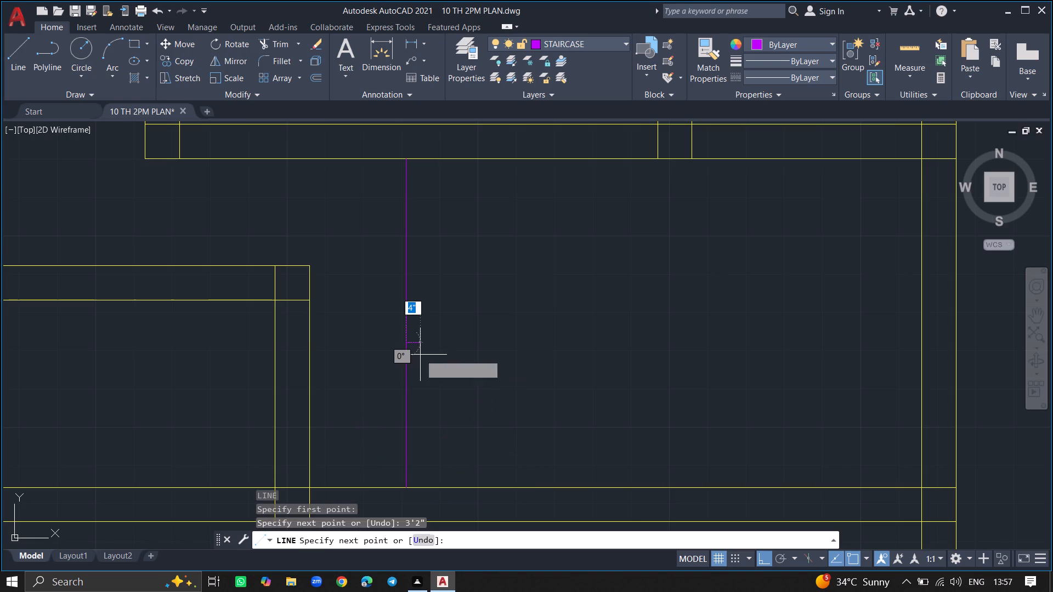
key(Return)
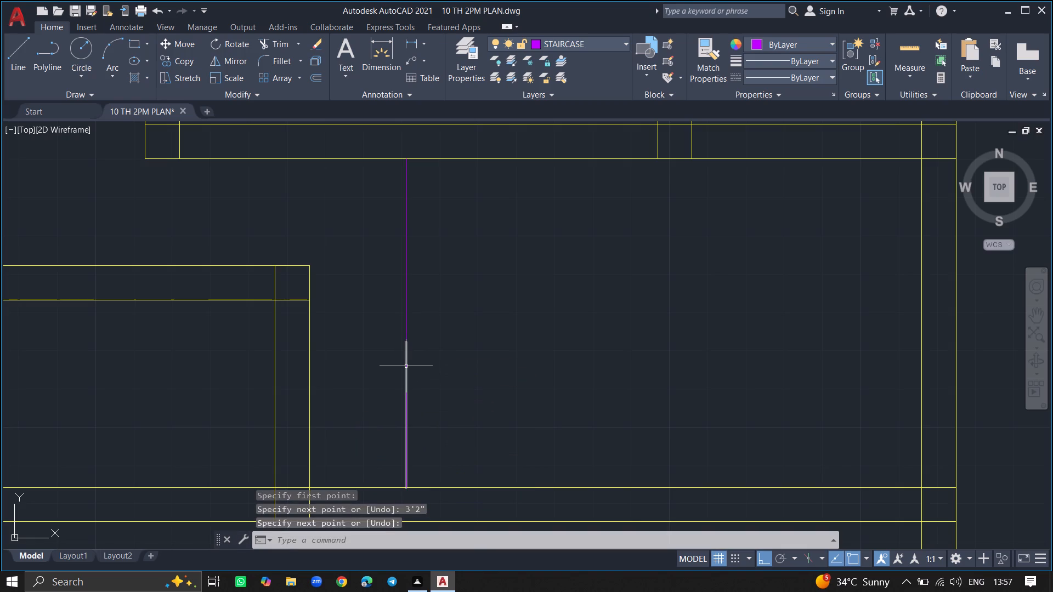
Offset the 3'2" line rightward eight times in succession at 1' spacing to form the lower flight's tread lines.
click(406, 366)
text(OFFSET)
key(Return)
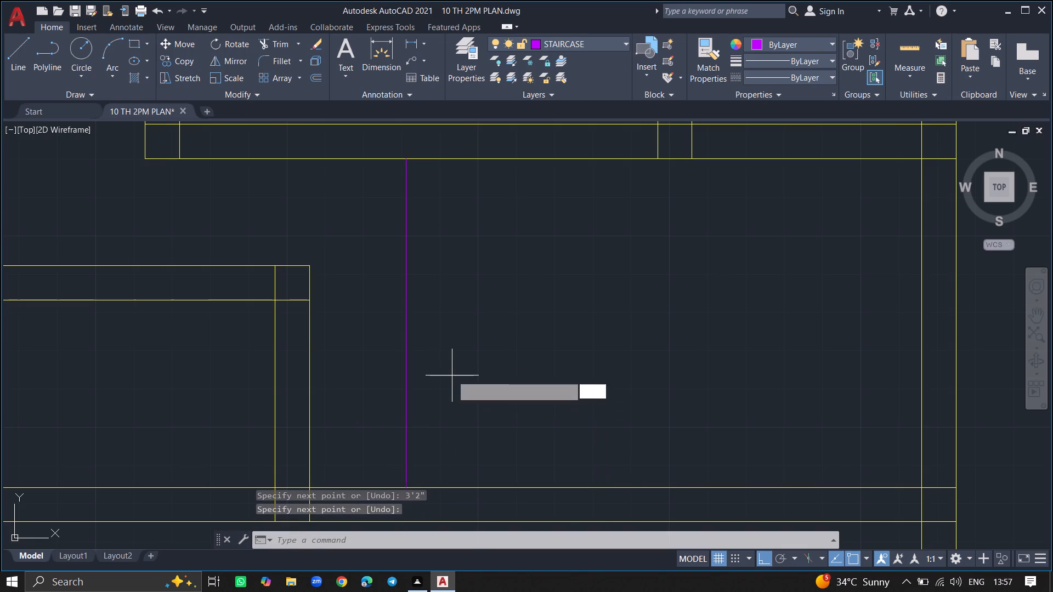
text(1')
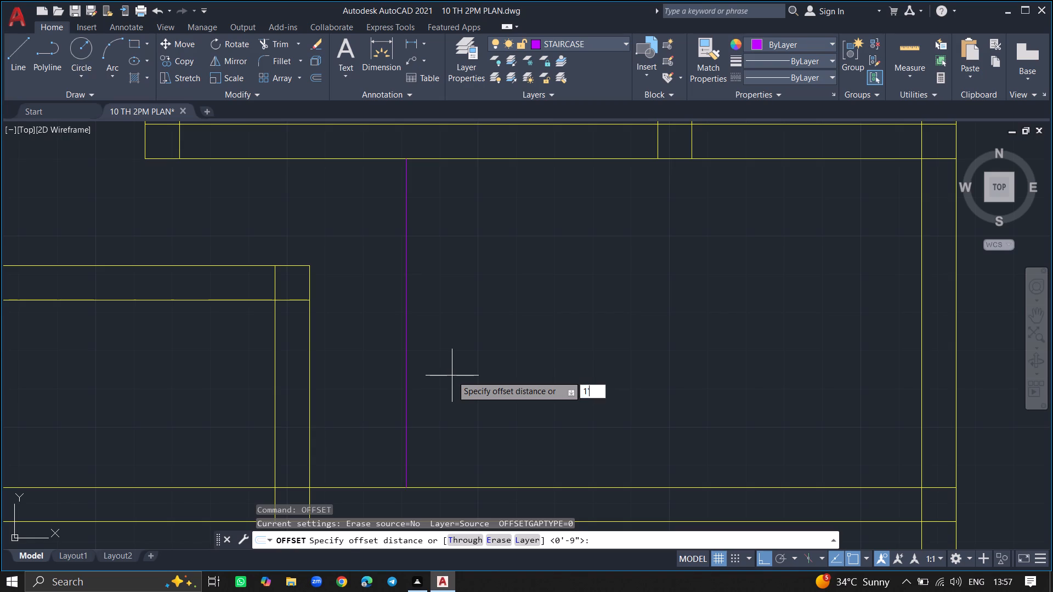
key(Return)
click(452, 375)
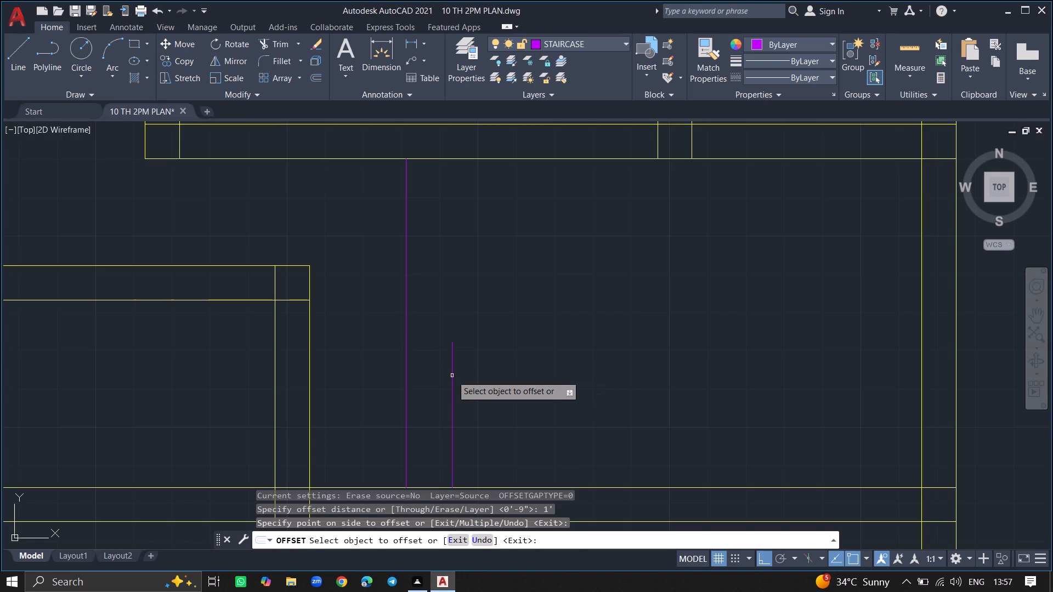
double_click(452, 375)
click(486, 380)
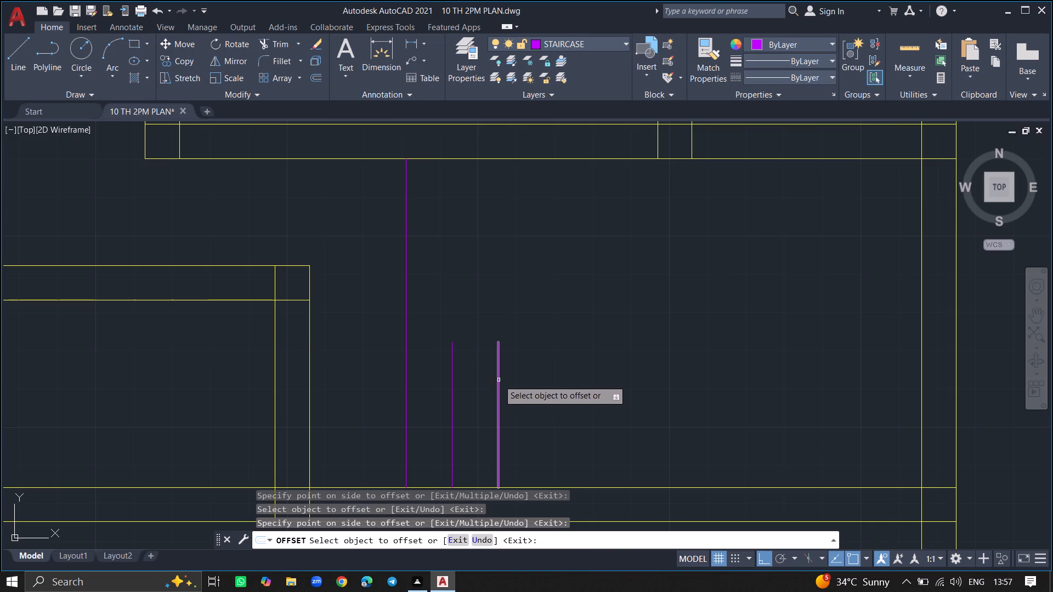
drag(499, 380, 533, 380)
click(533, 380)
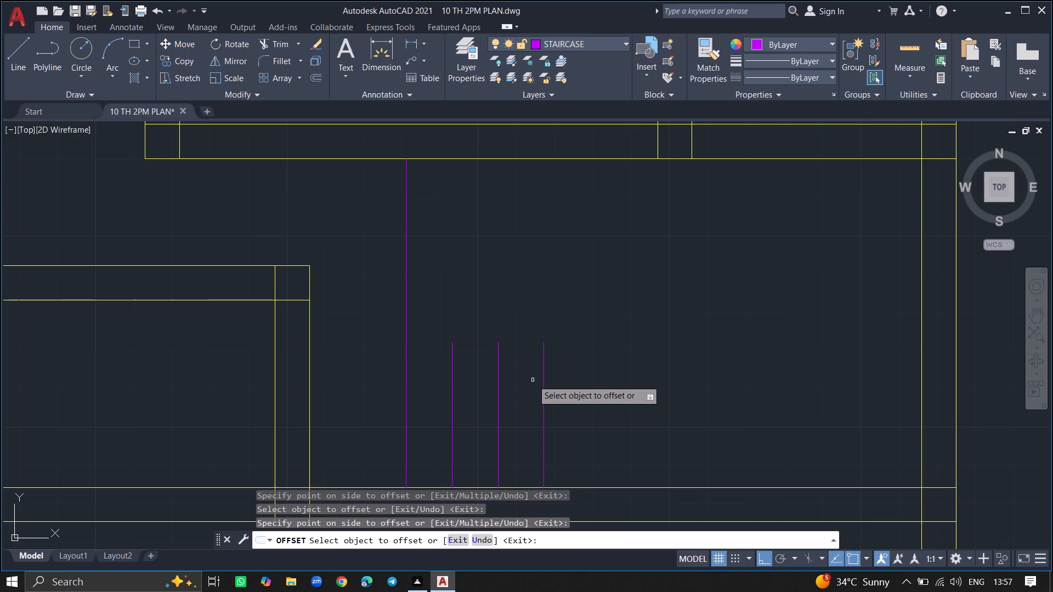
drag(544, 382, 590, 391)
click(590, 391)
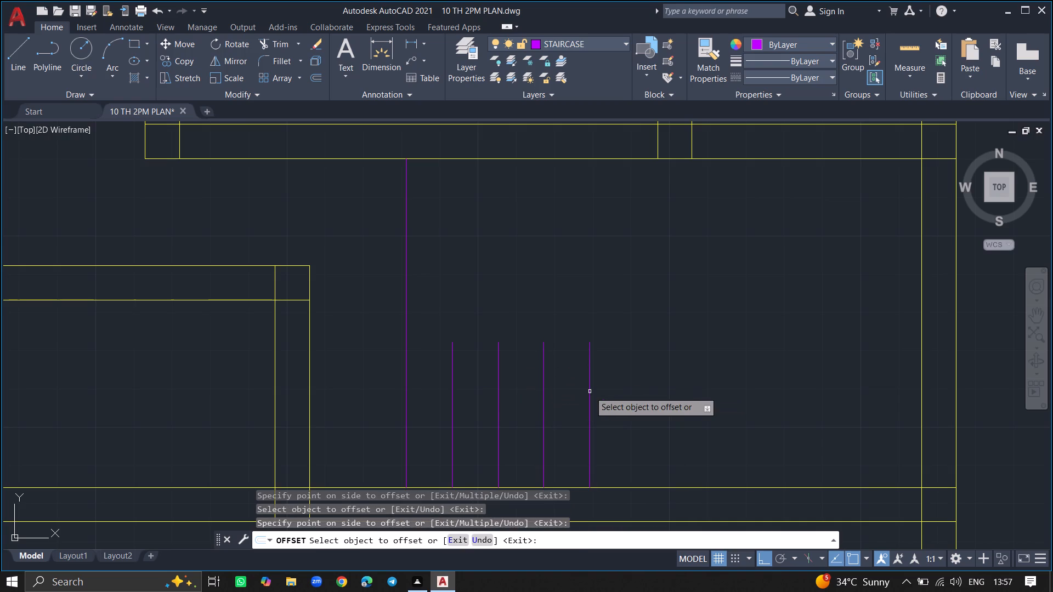
click(590, 391)
click(639, 392)
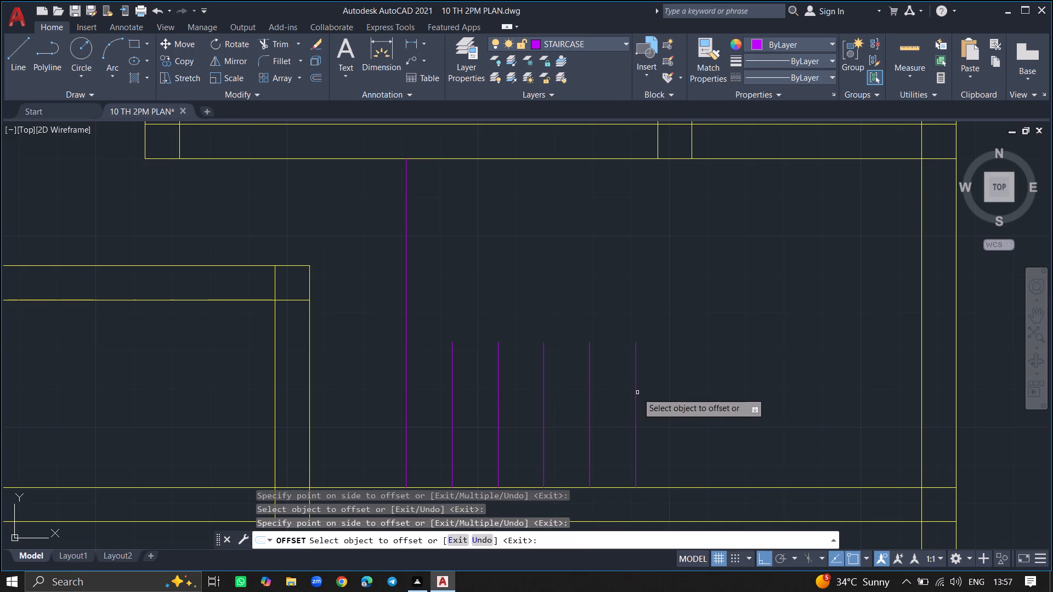
drag(635, 392, 665, 399)
click(665, 399)
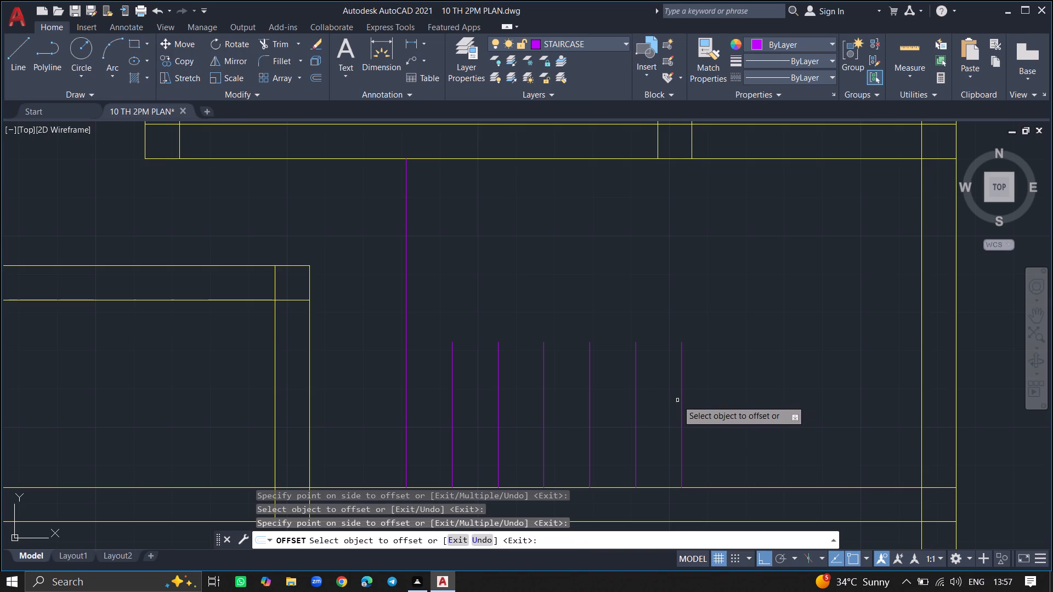
click(682, 402)
click(705, 406)
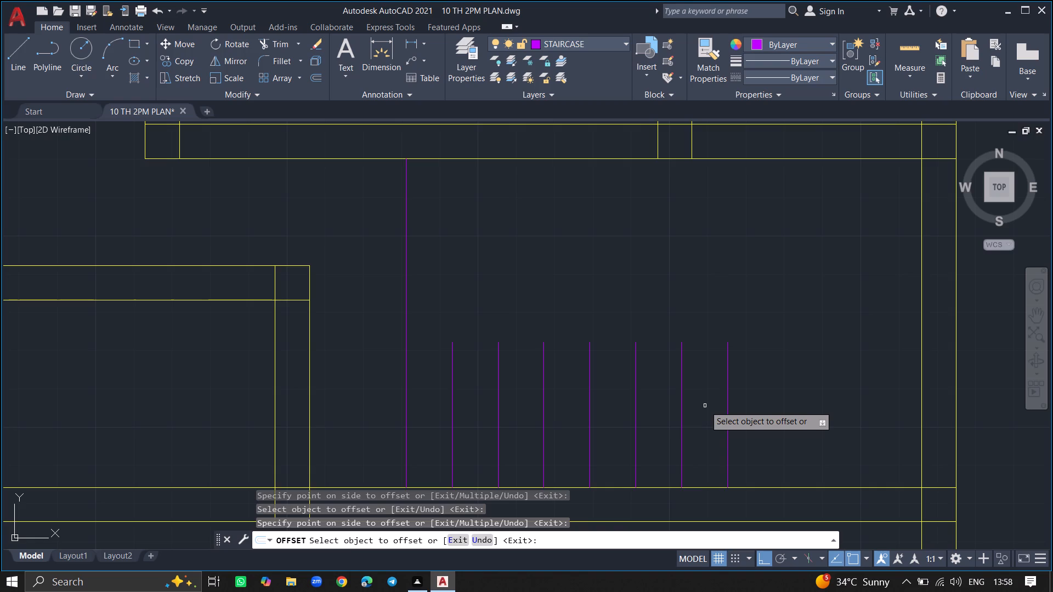
drag(728, 410, 741, 408)
click(741, 408)
key(Return)
Draw a horizontal line about 8' long from the last lower tread's upper end to the vertical staircase line.
key(l)
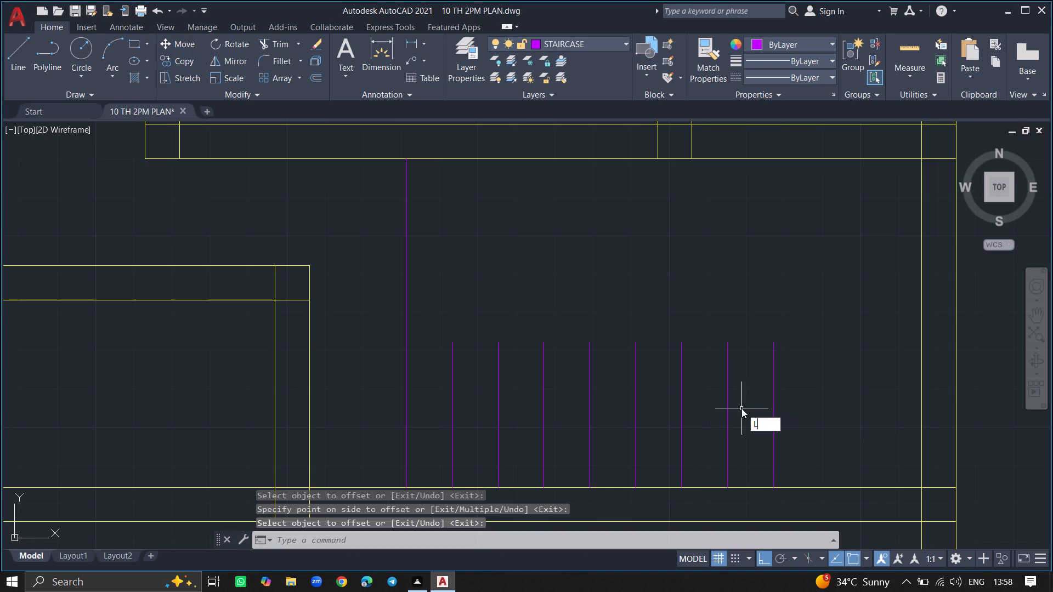
key(Return)
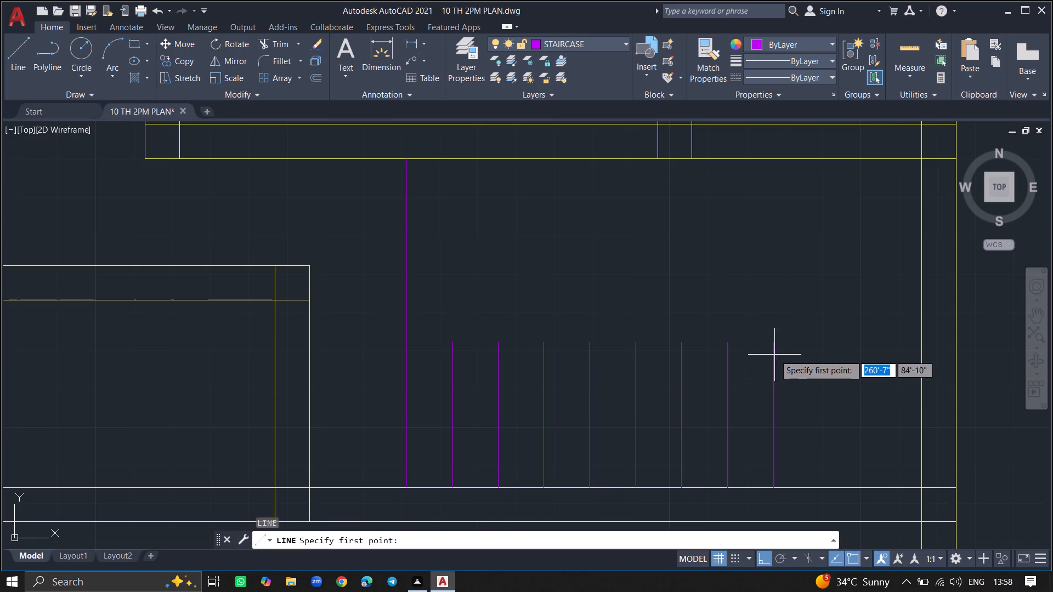
click(774, 344)
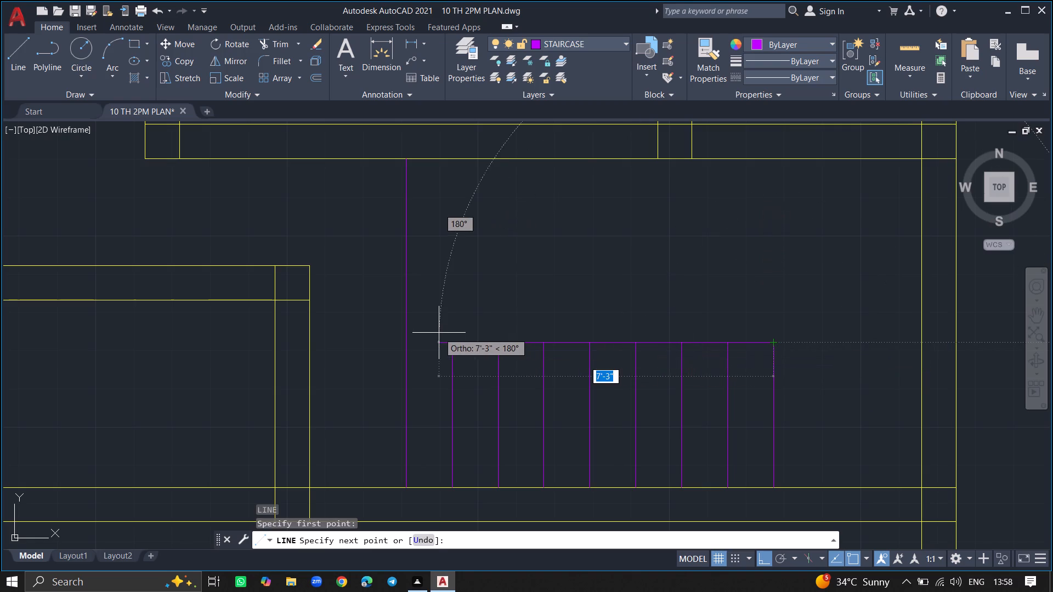
click(406, 343)
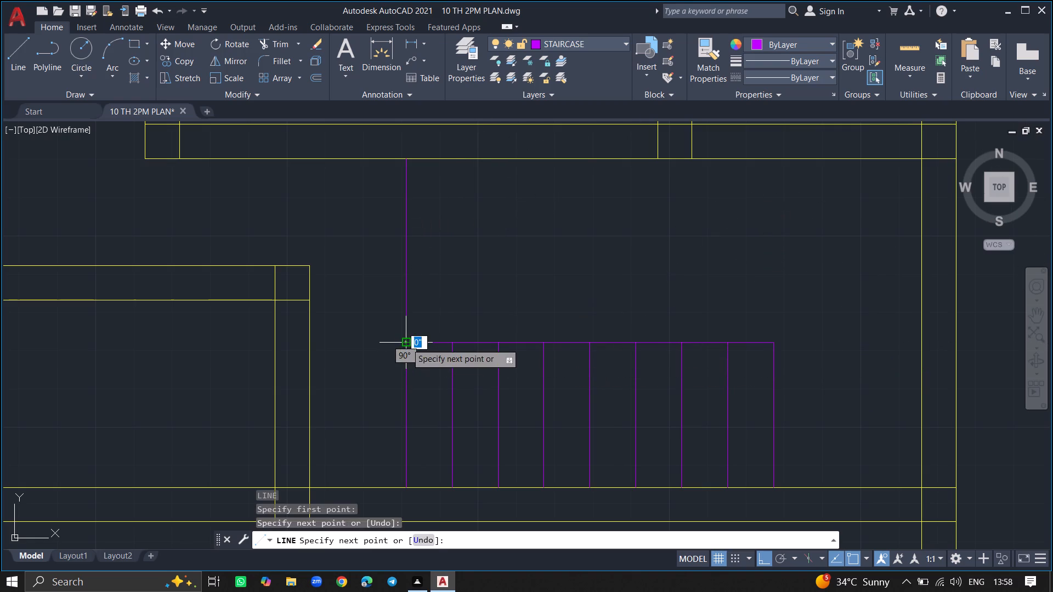
key(Return)
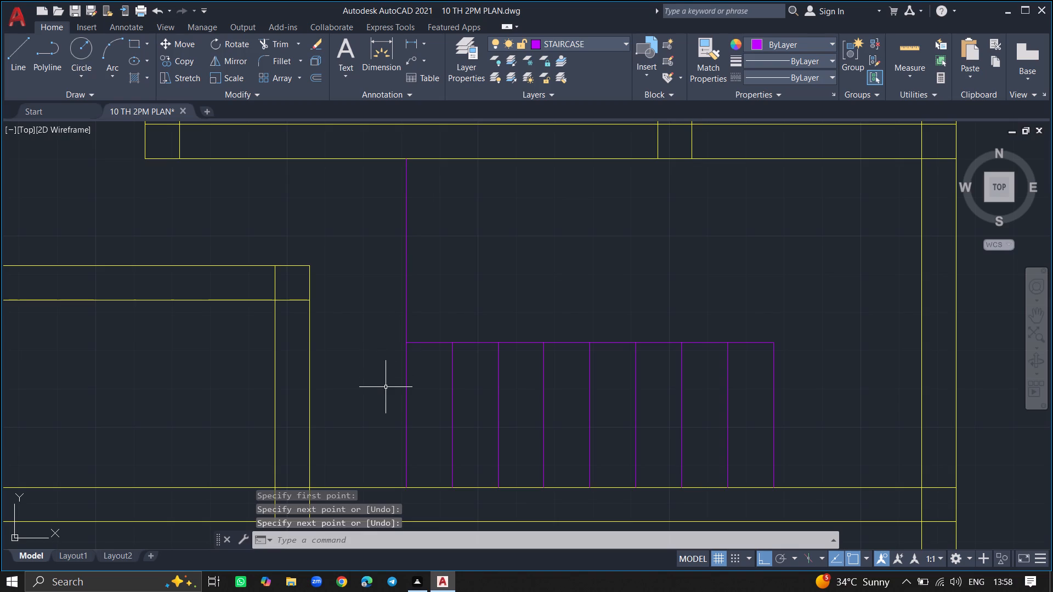
Check the length of the first offset tread line with a linear dimension, without placing it.
text(DIML)
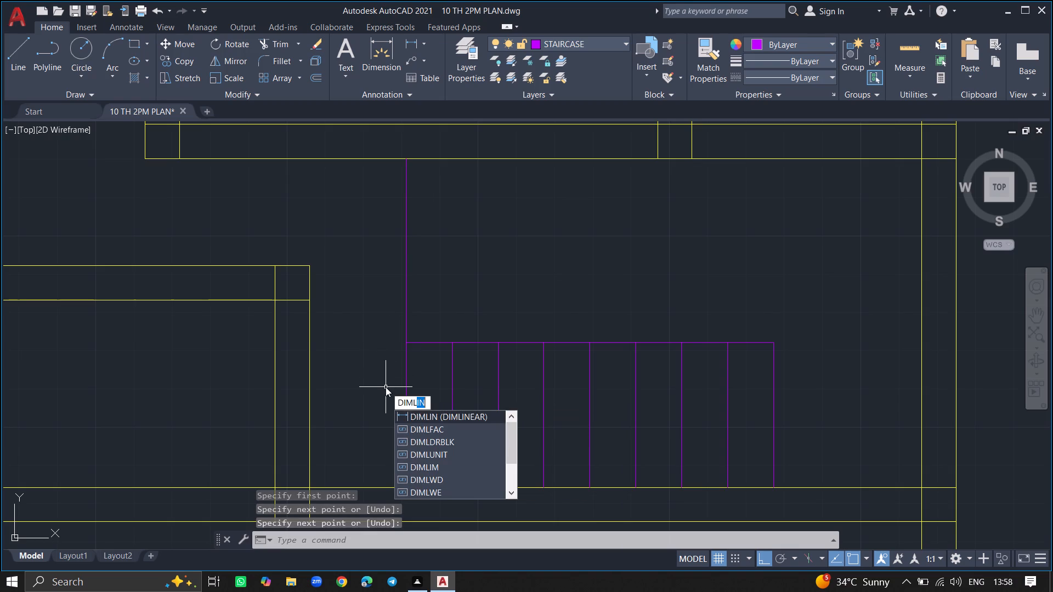
click(404, 414)
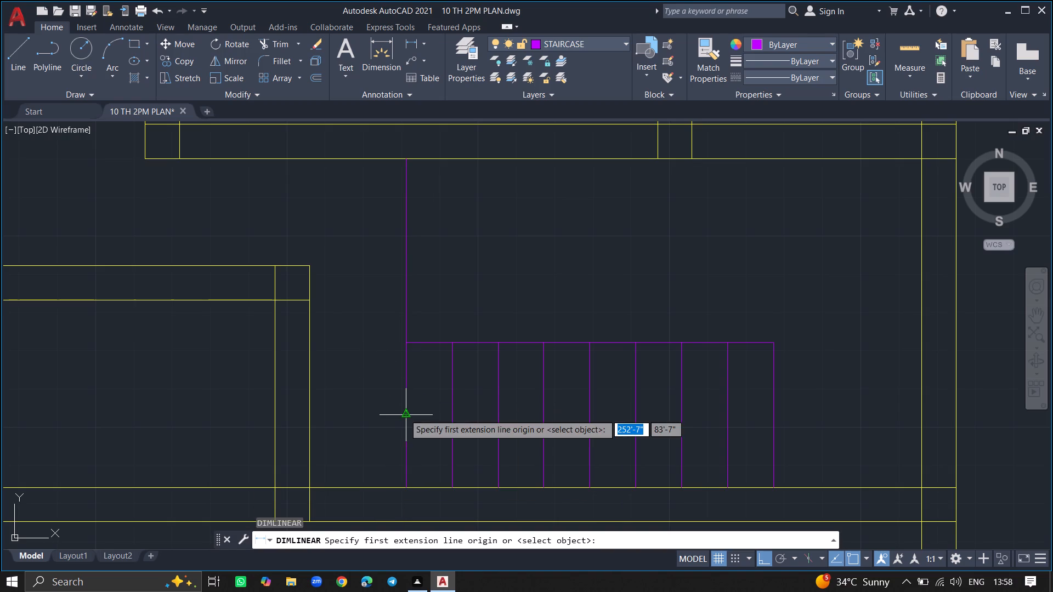
key(space)
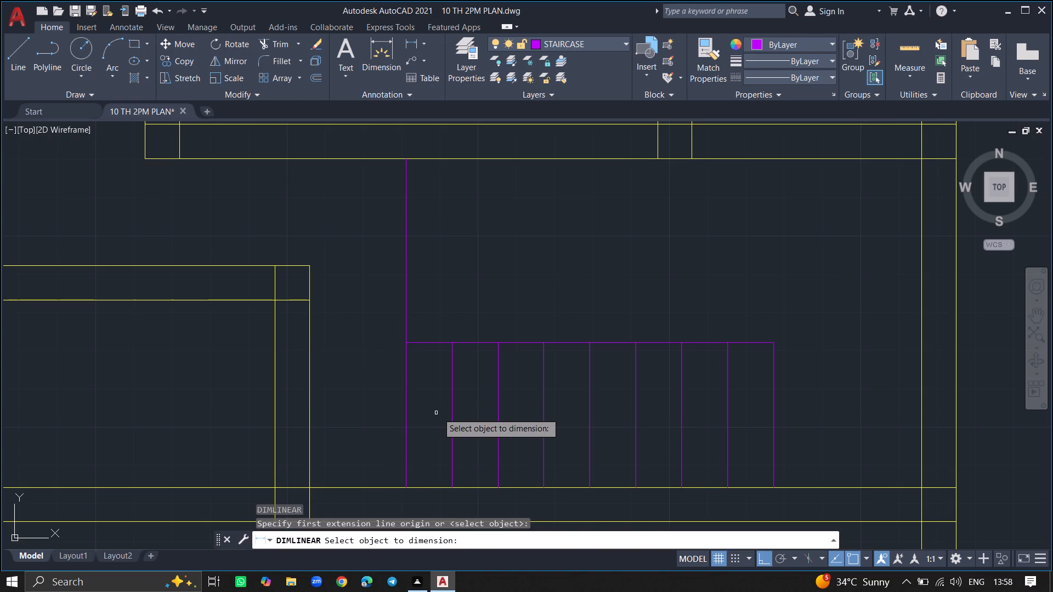
click(452, 412)
key(Escape)
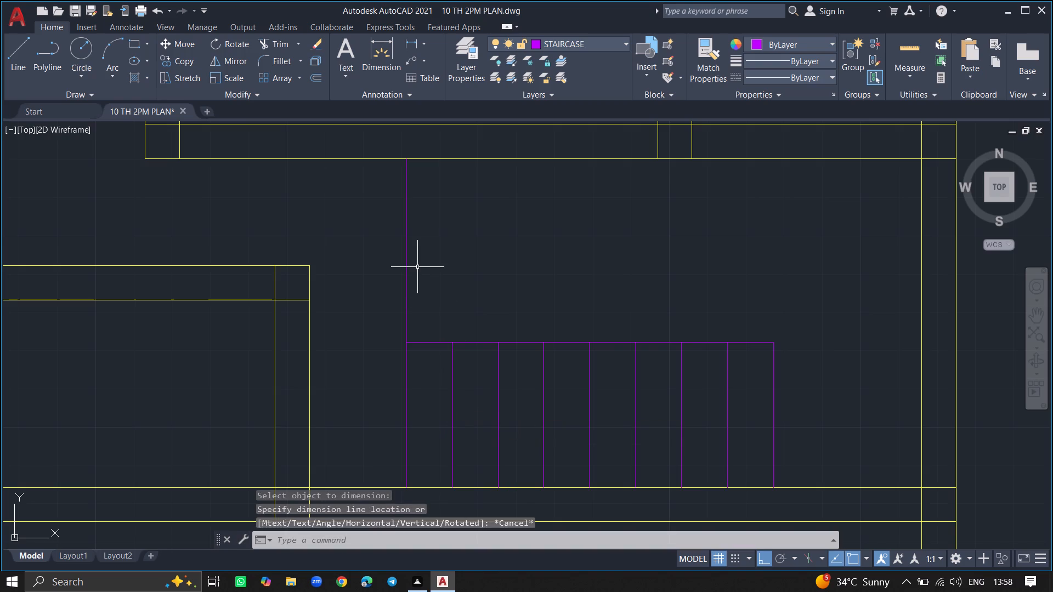
Draw a line about 3'-2" long downward from the upper end of the vertical staircase line.
key(l)
key(Return)
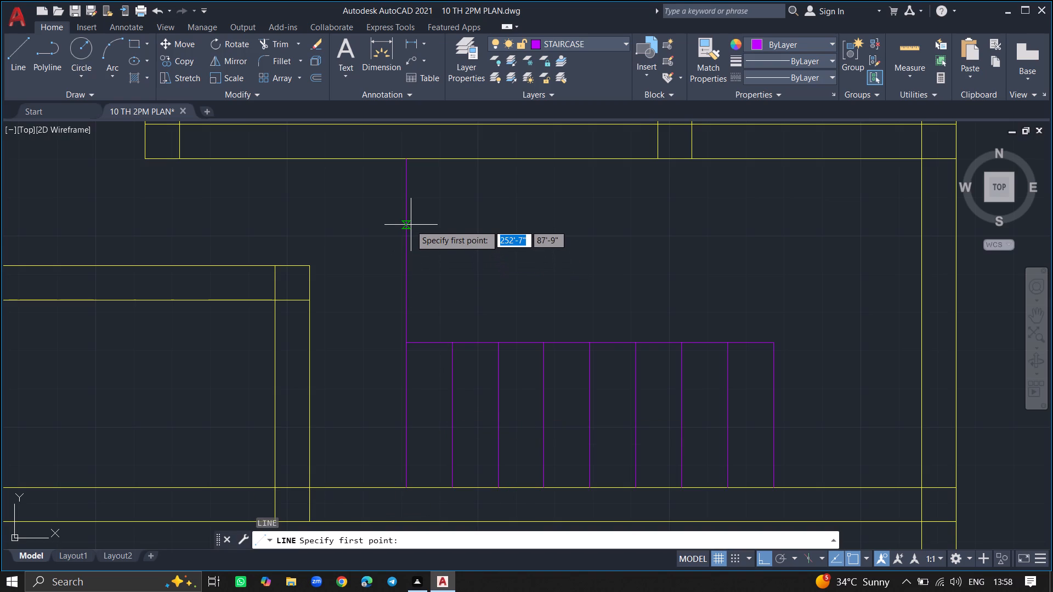
click(406, 159)
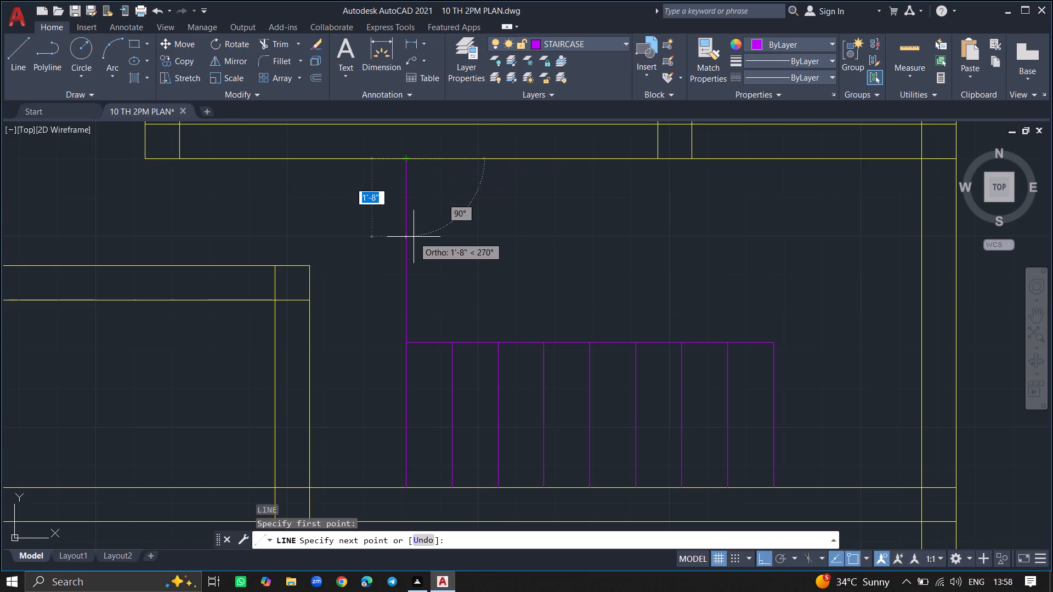
click(404, 304)
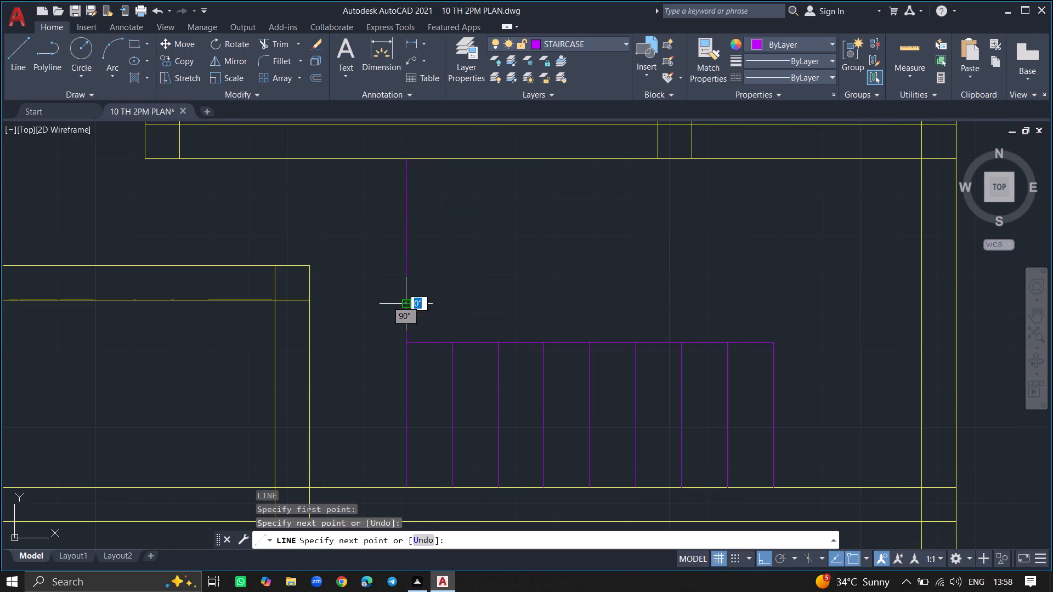
key(Return)
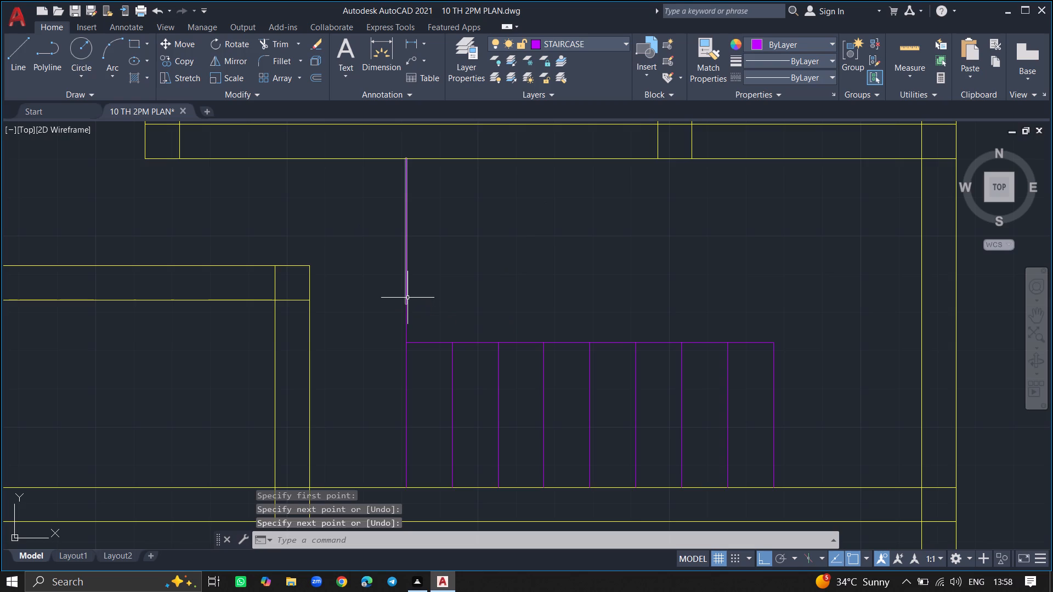
Offset the upper flight's short vertical line rightward eight times in succession at 1' spacing to form its tread lines.
click(407, 298)
text(OFFSET)
key(Return)
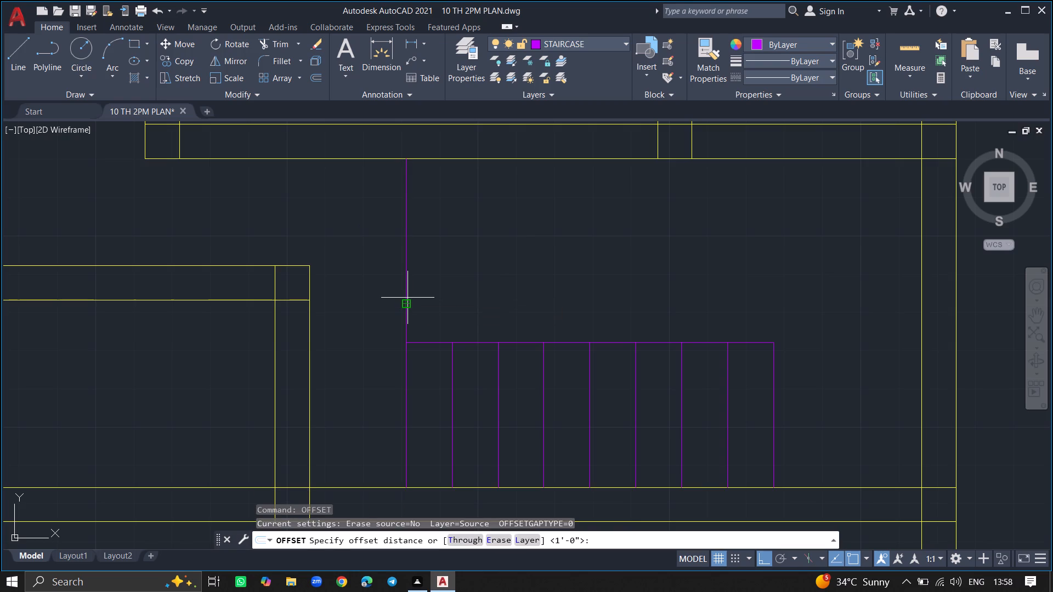
key(Return)
click(447, 292)
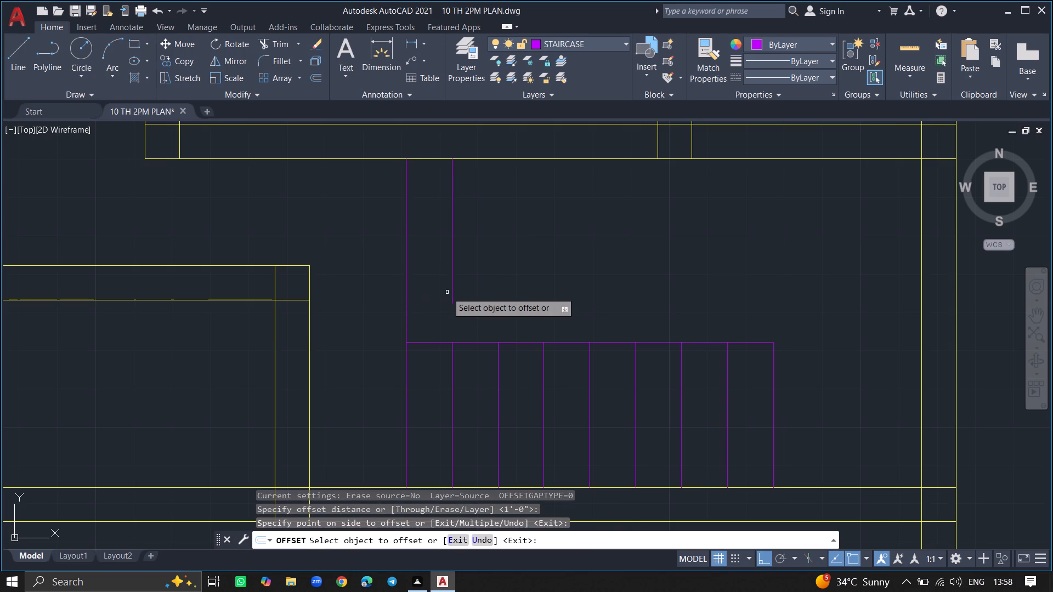
drag(451, 292, 484, 292)
click(484, 292)
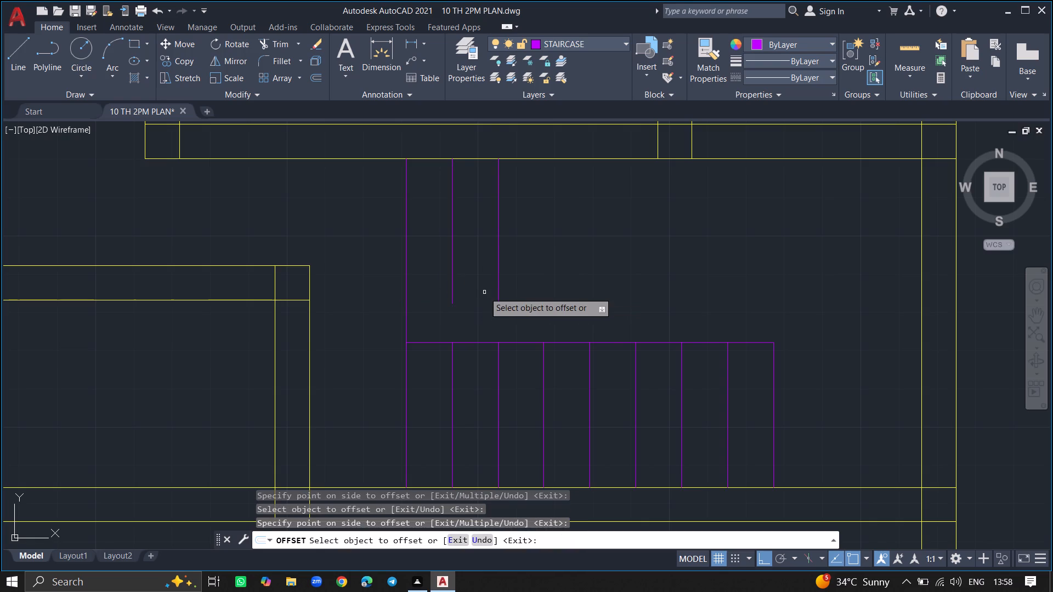
drag(497, 292, 508, 294)
click(508, 294)
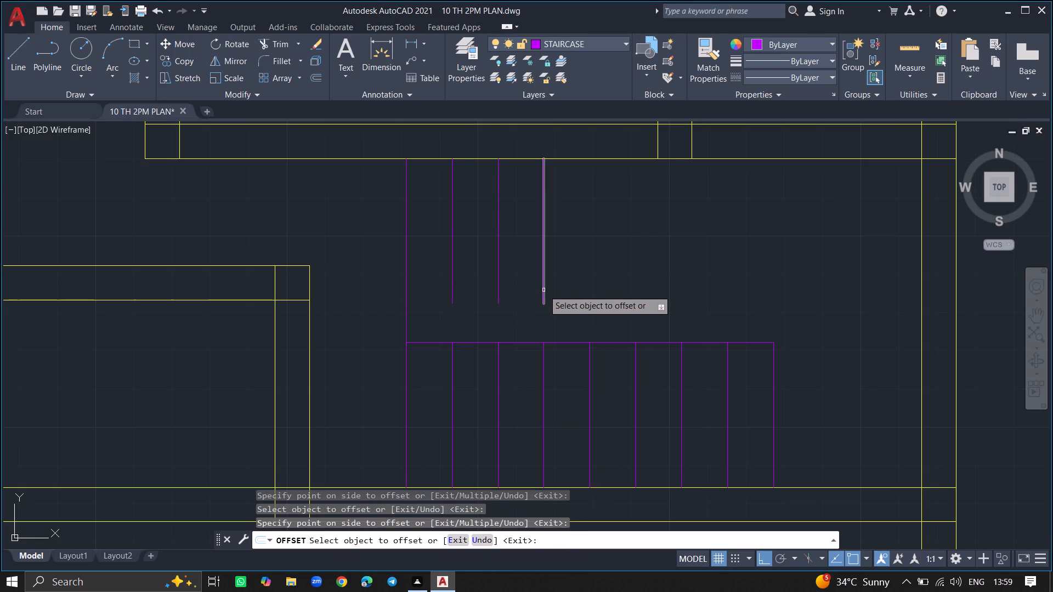
drag(544, 290, 568, 293)
click(568, 293)
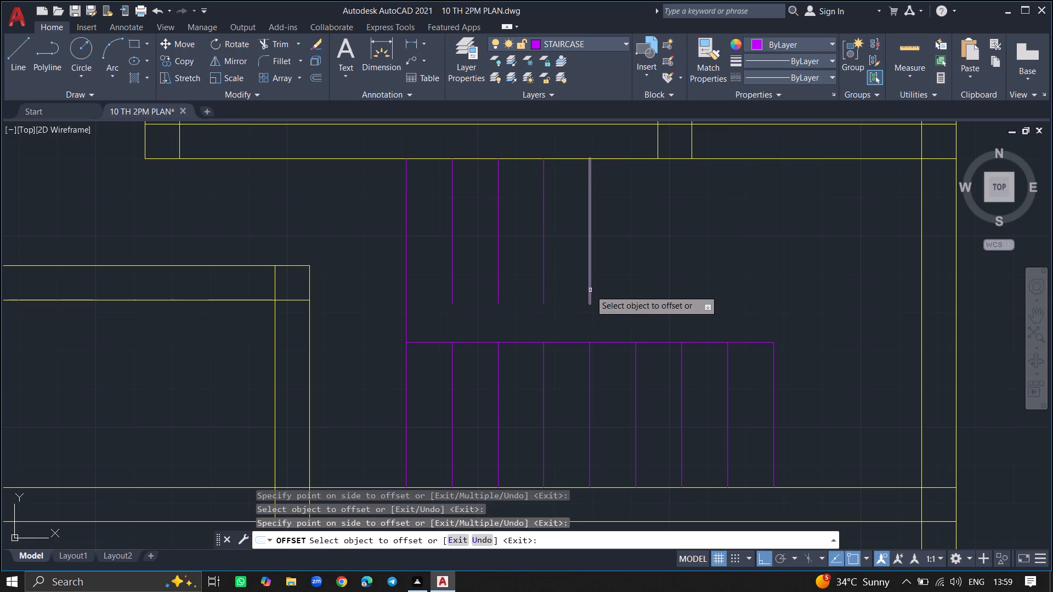
click(590, 290)
click(624, 293)
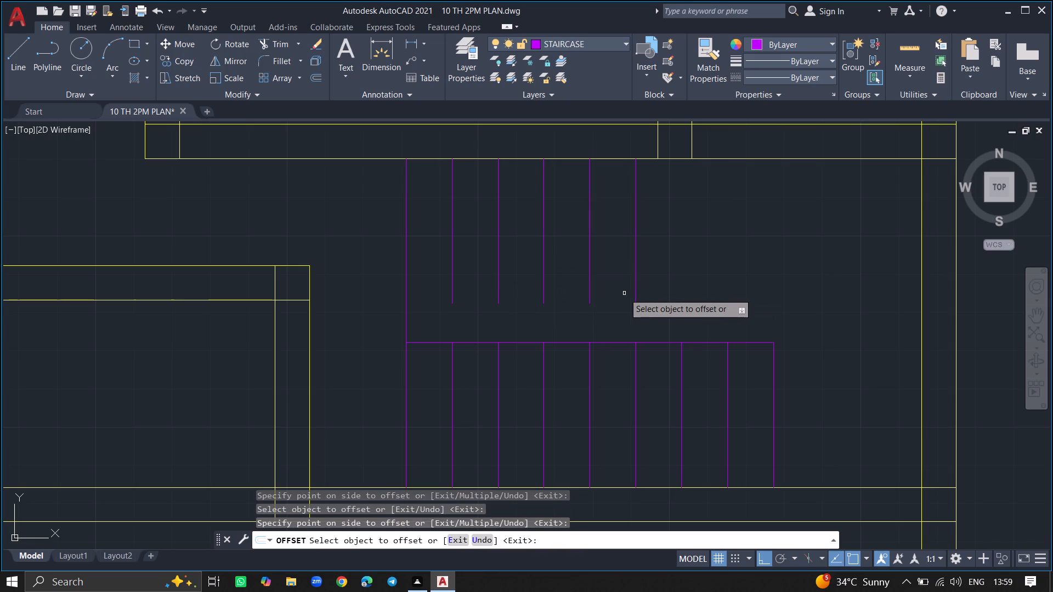
drag(635, 287, 667, 282)
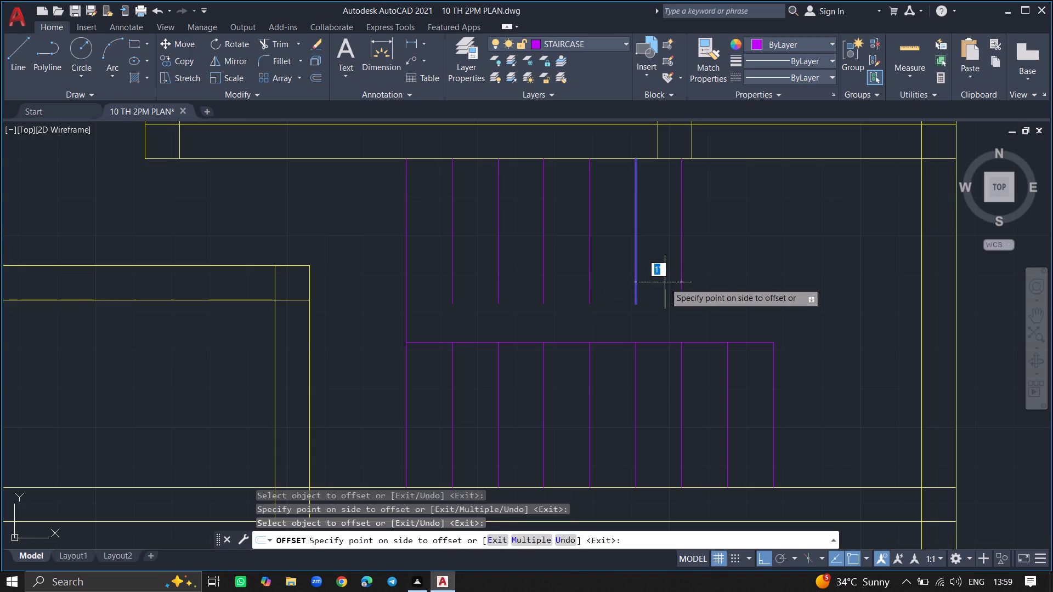
drag(667, 282, 673, 283)
click(673, 283)
click(682, 283)
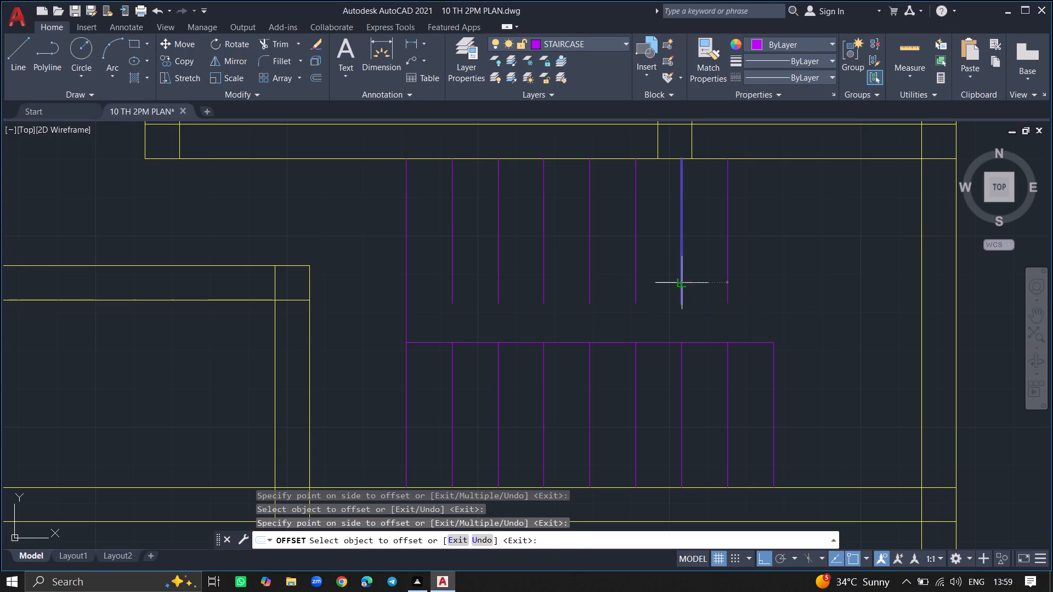
click(707, 283)
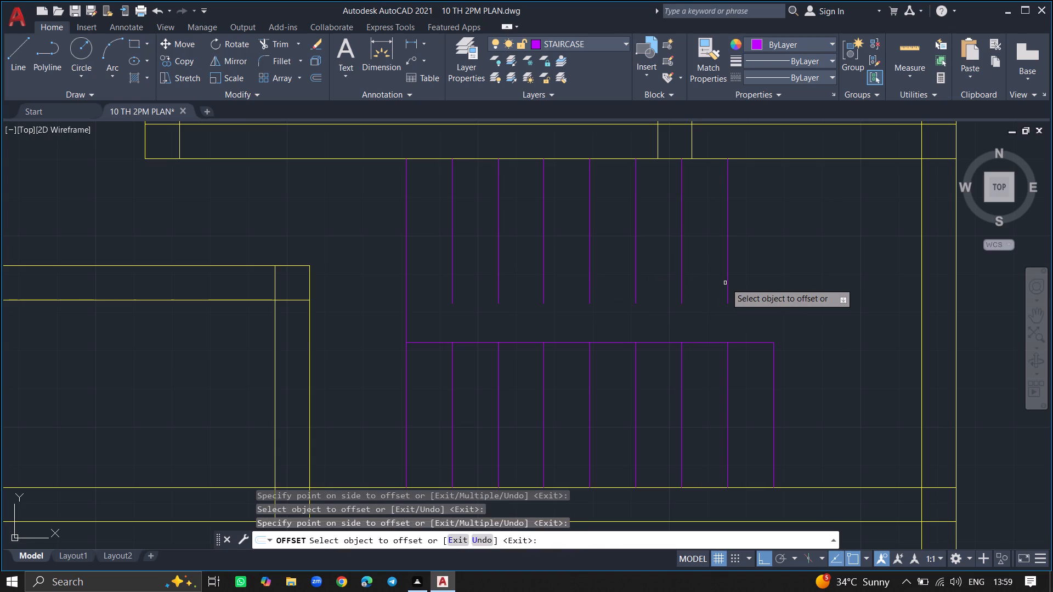
drag(728, 283, 736, 282)
click(736, 282)
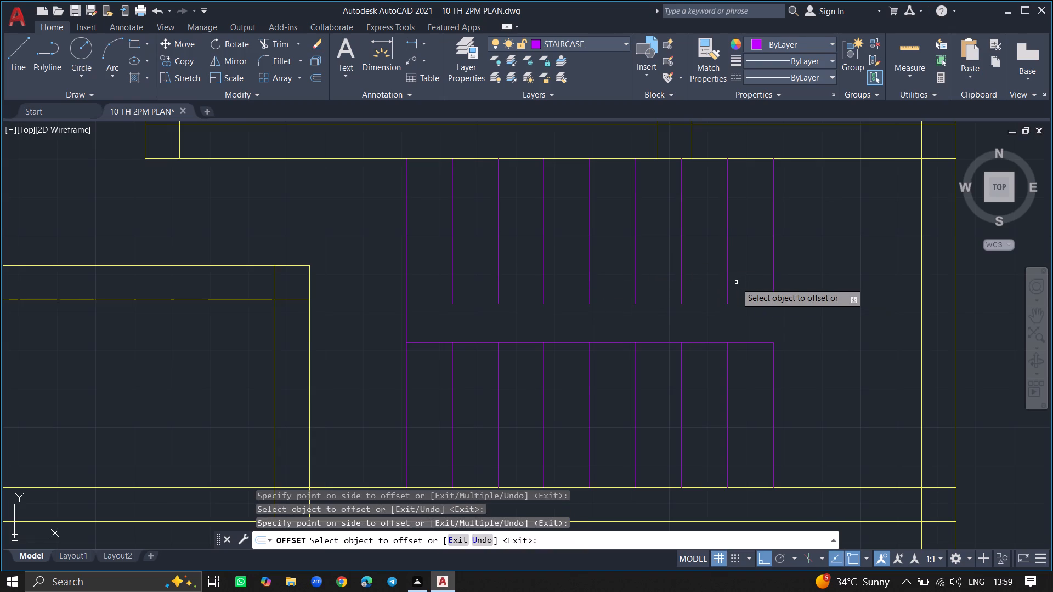
key(Return)
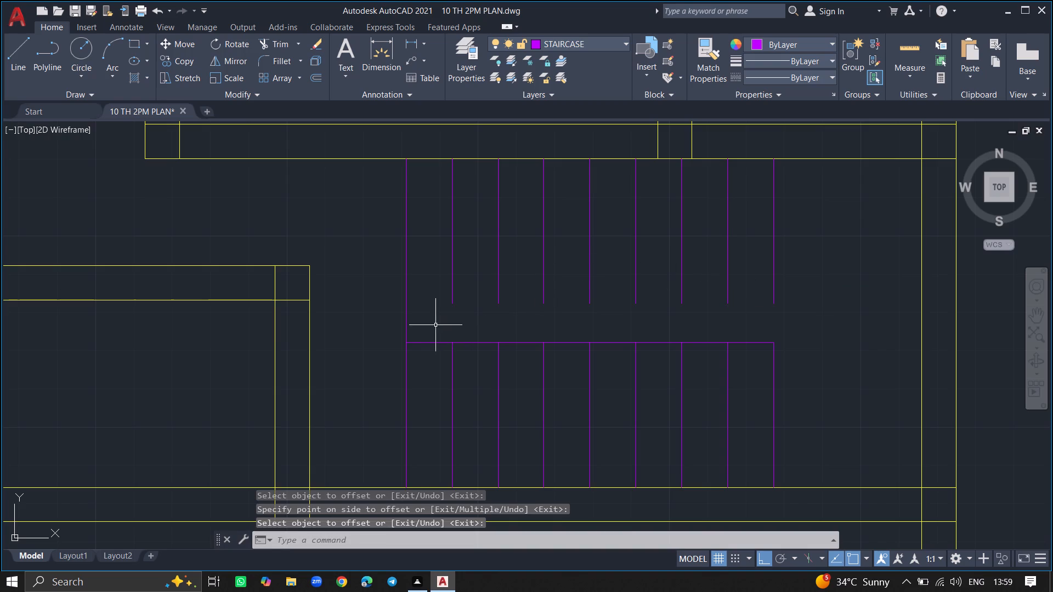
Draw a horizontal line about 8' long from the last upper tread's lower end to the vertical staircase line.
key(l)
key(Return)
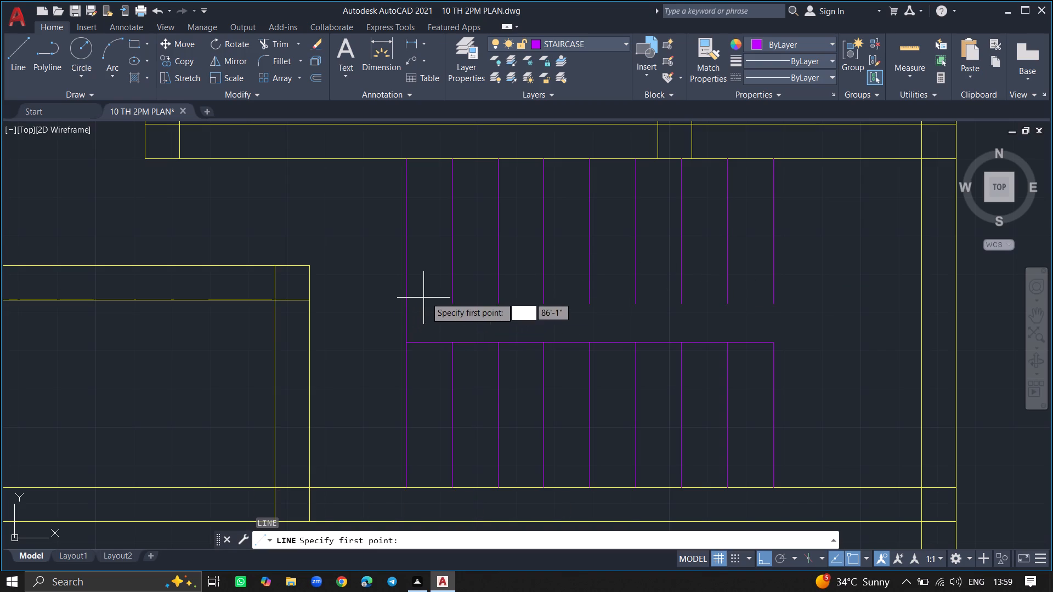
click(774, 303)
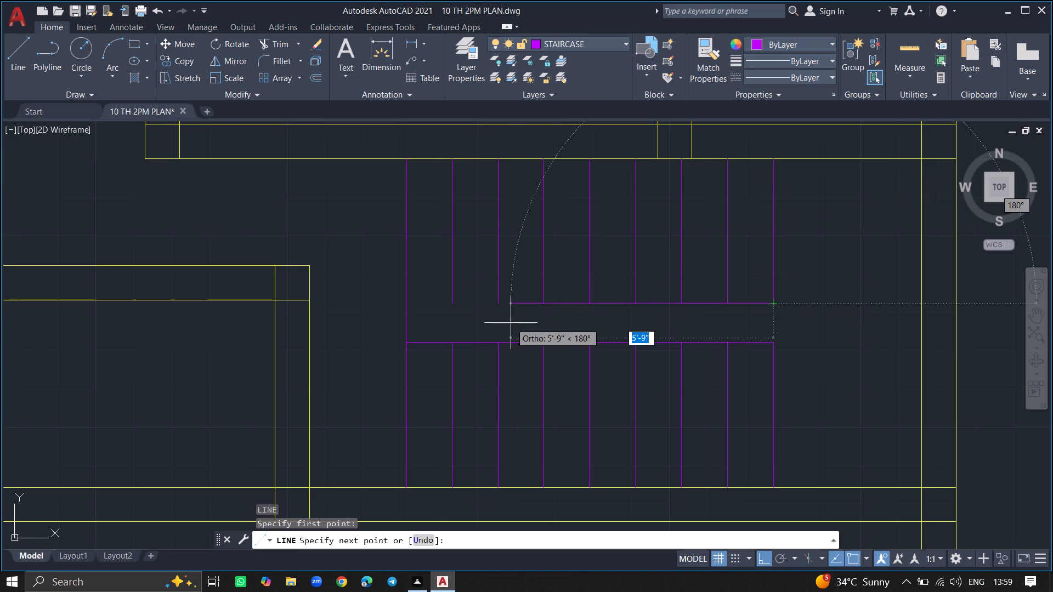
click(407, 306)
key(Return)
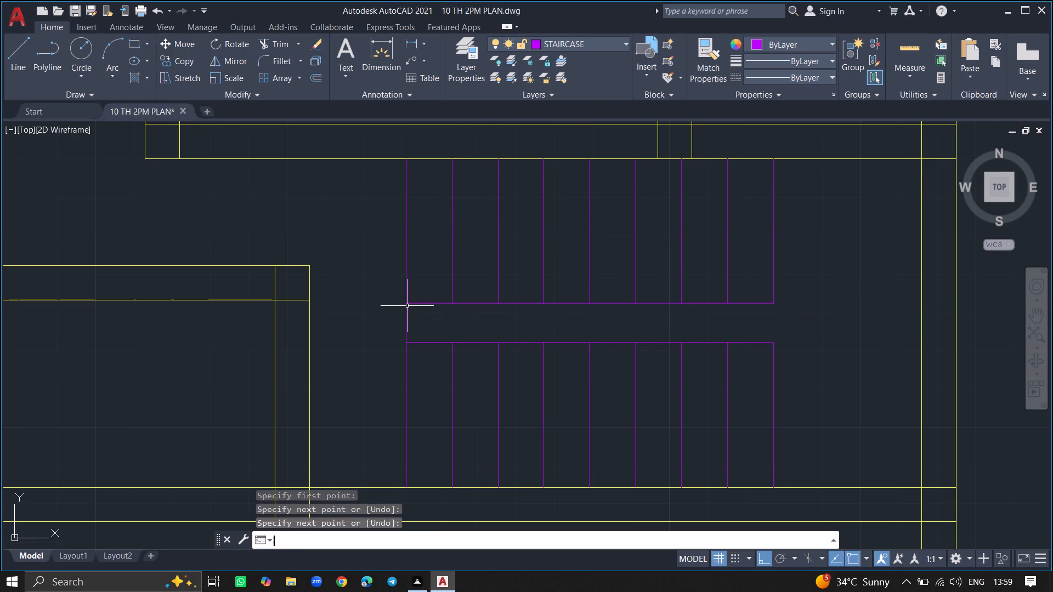
Check the gap between the two stair flights with a linear dimension, without placing it.
ctrl+scroll(407, 306, down, 2)
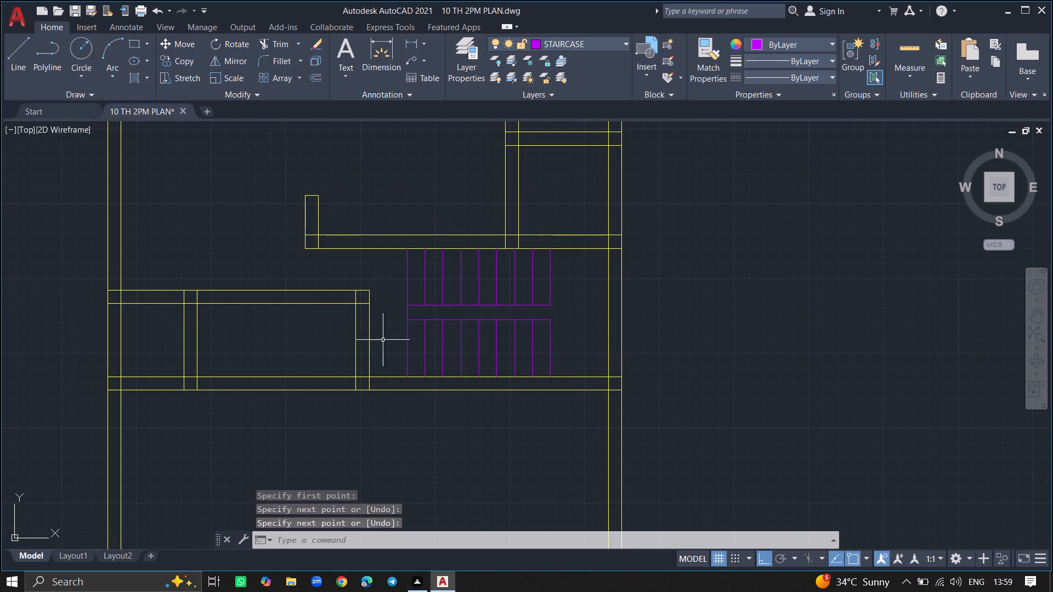
ctrl+scroll(409, 324, up, 4)
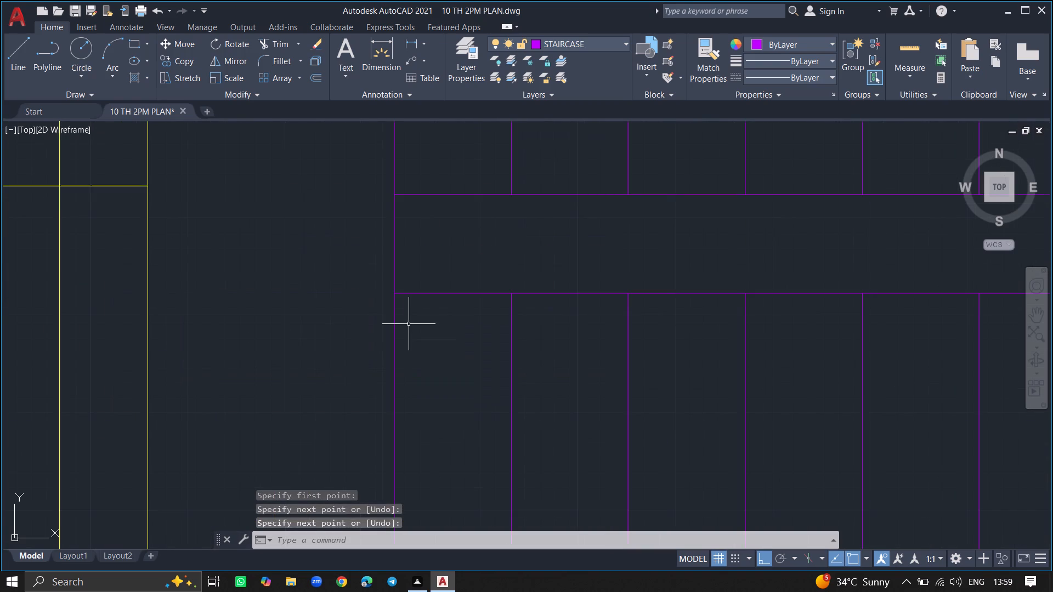
ctrl+scroll(519, 267, down, 1)
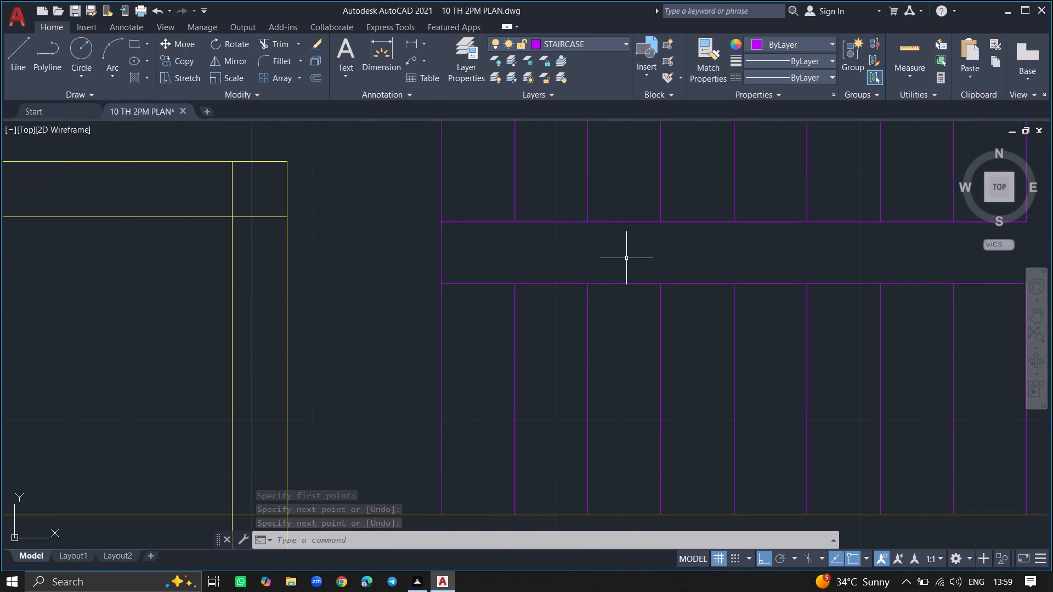
ctrl+scroll(626, 258, down, 2)
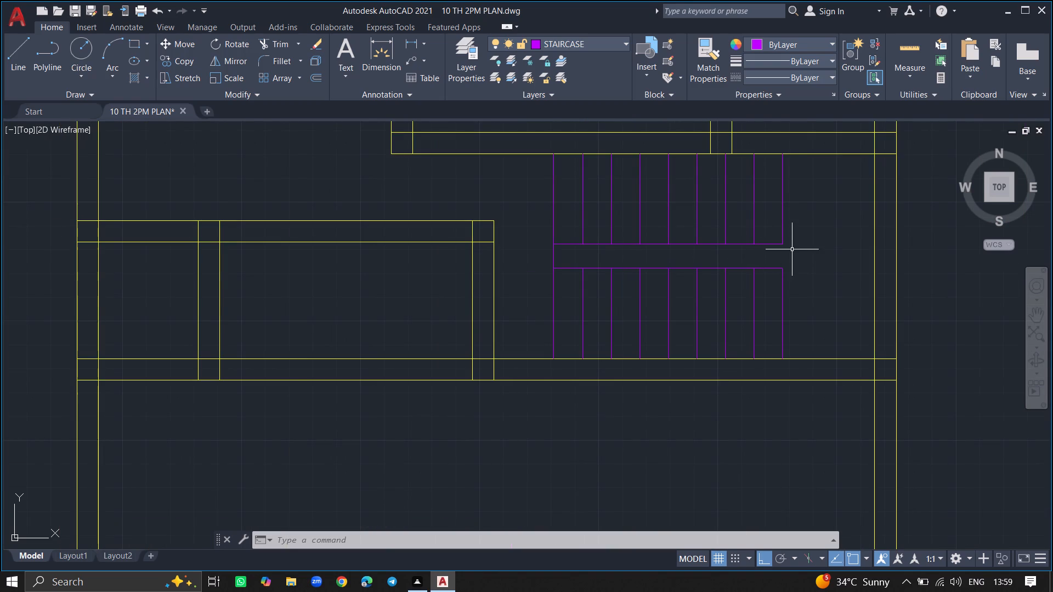
text(DIM)
ctrl+scroll(746, 252, up, 1)
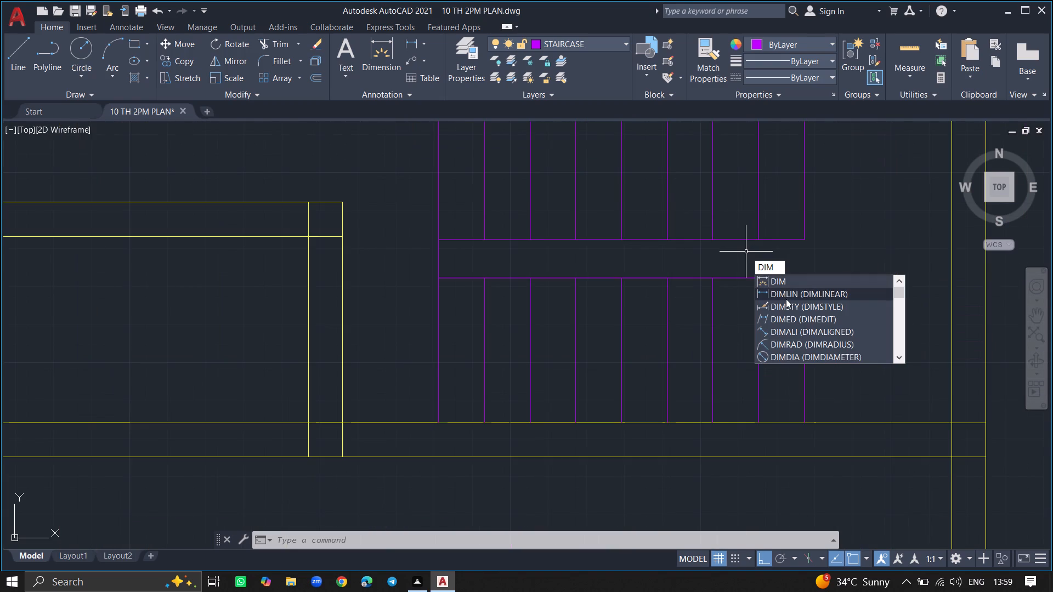
click(786, 293)
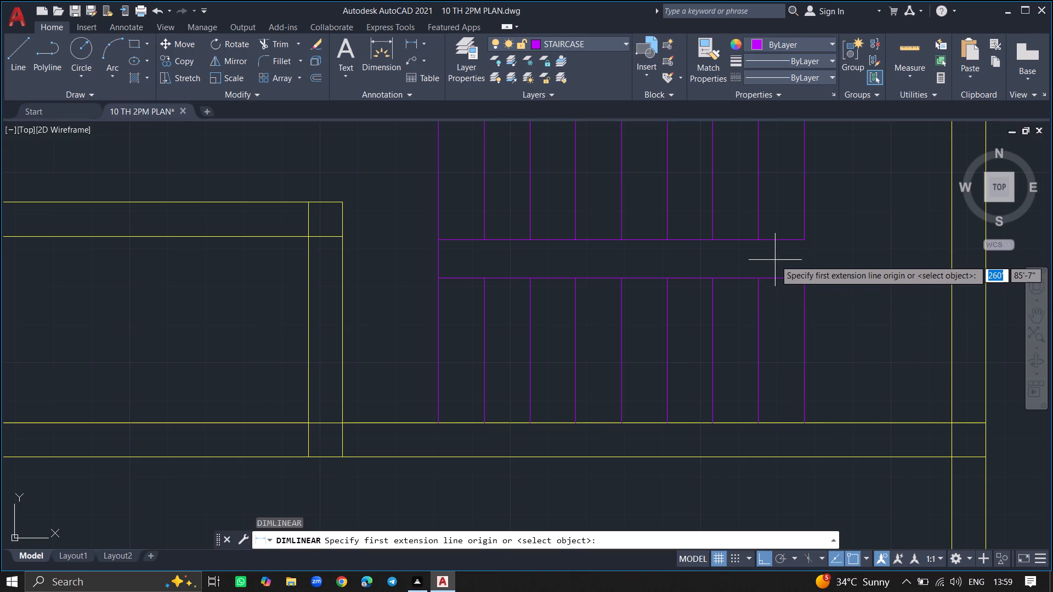
drag(761, 242, 757, 278)
click(757, 278)
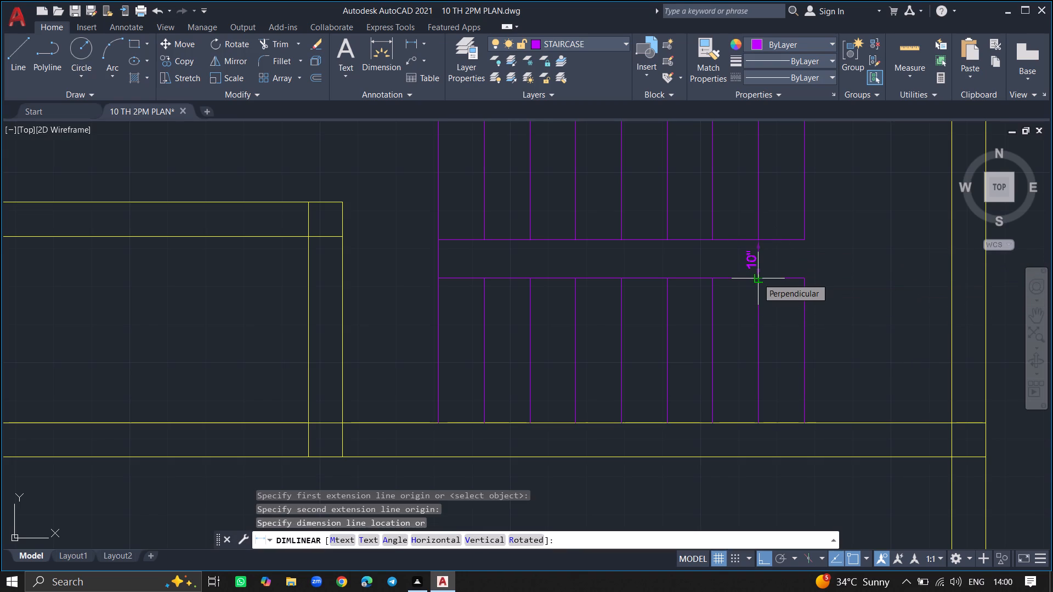
key(Escape)
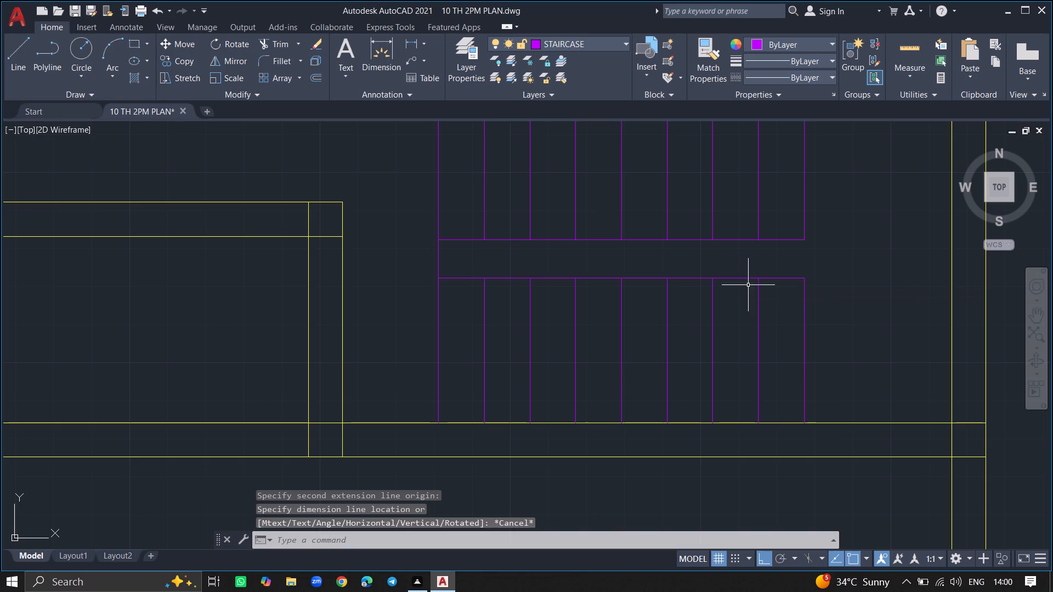
Delete the two horizontal lines bounding the gap between the upper and lower flights.
click(734, 238)
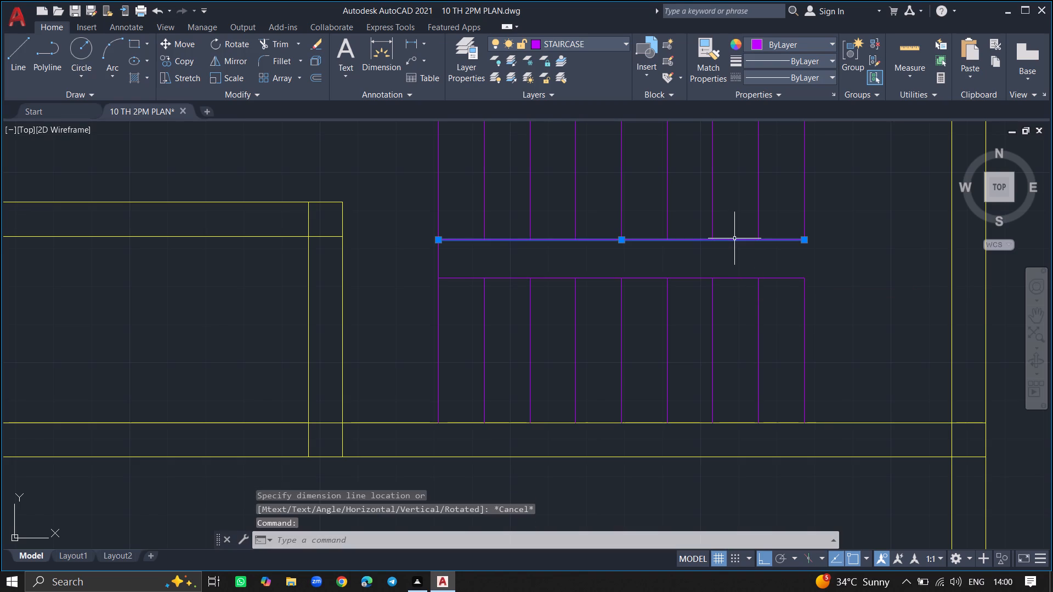
click(732, 281)
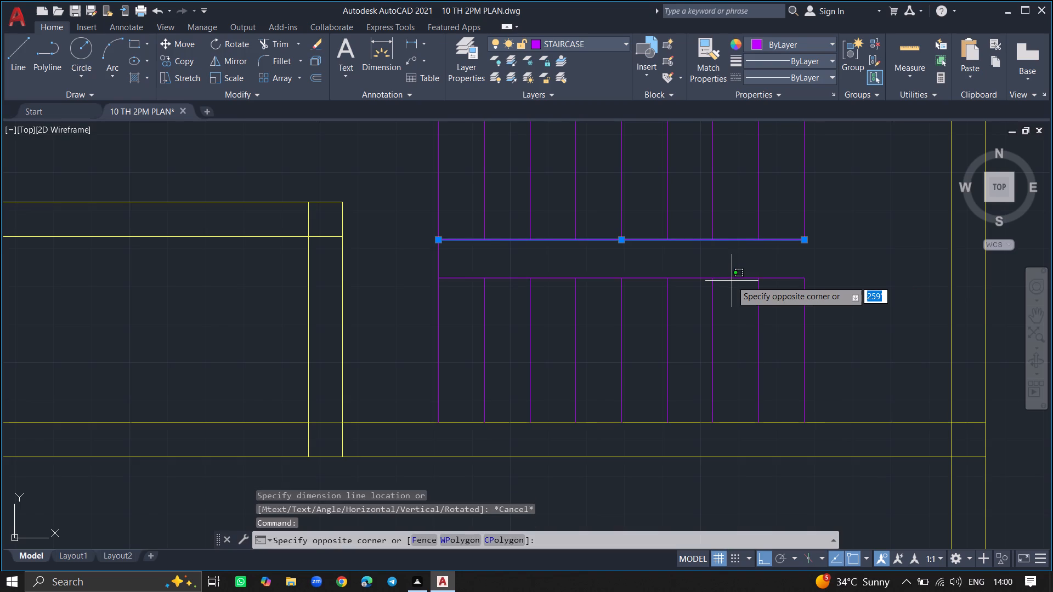
click(731, 278)
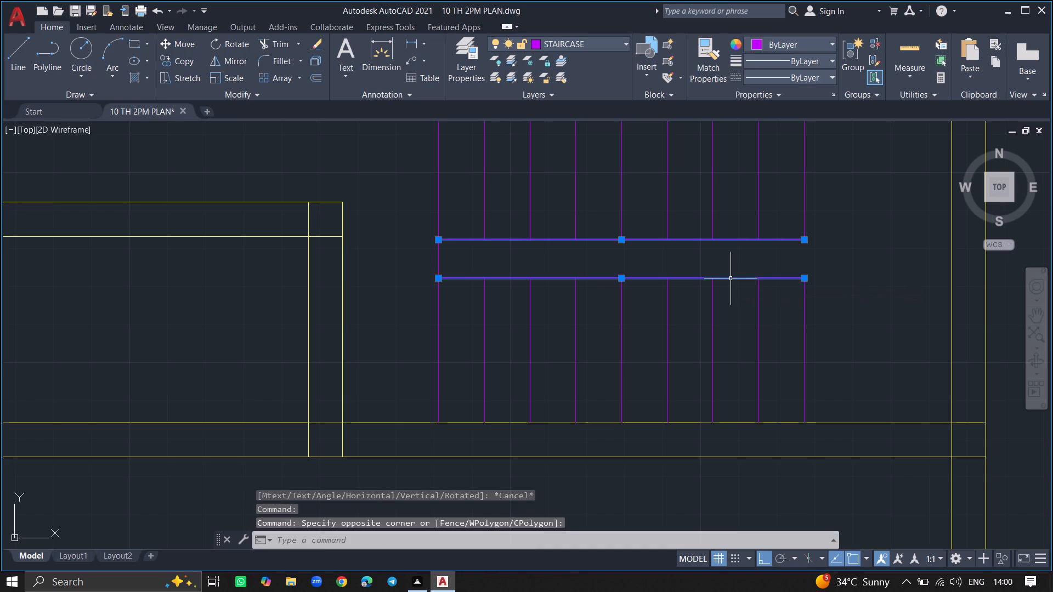
key(Delete)
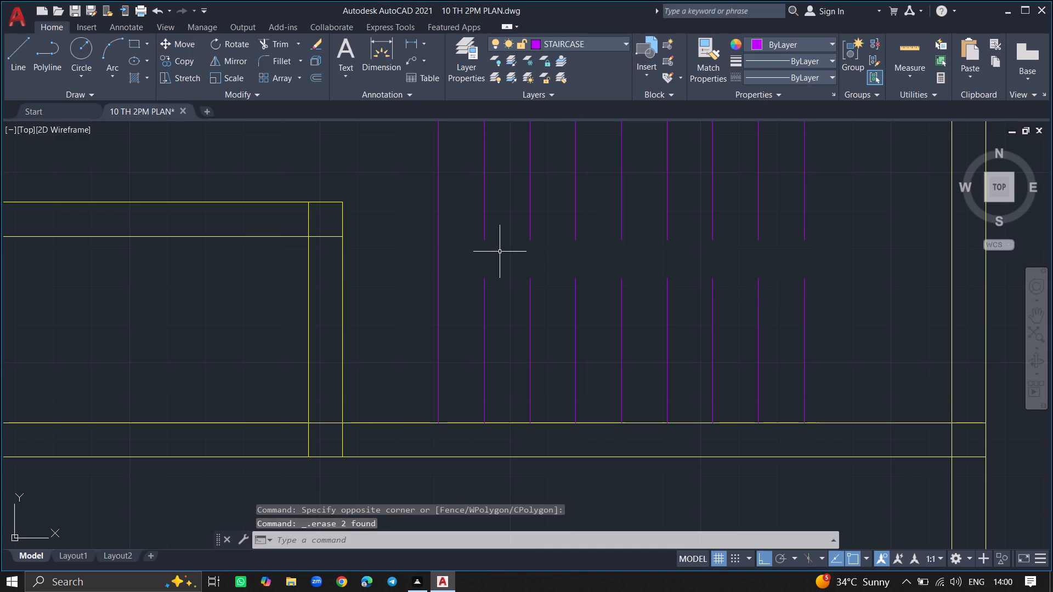
Draw a line about 3'-4" long downward from the upper end of the upper flight's first offset tread line.
ctrl+scroll(498, 252, up, 4)
ctrl+scroll(498, 252, down, 1)
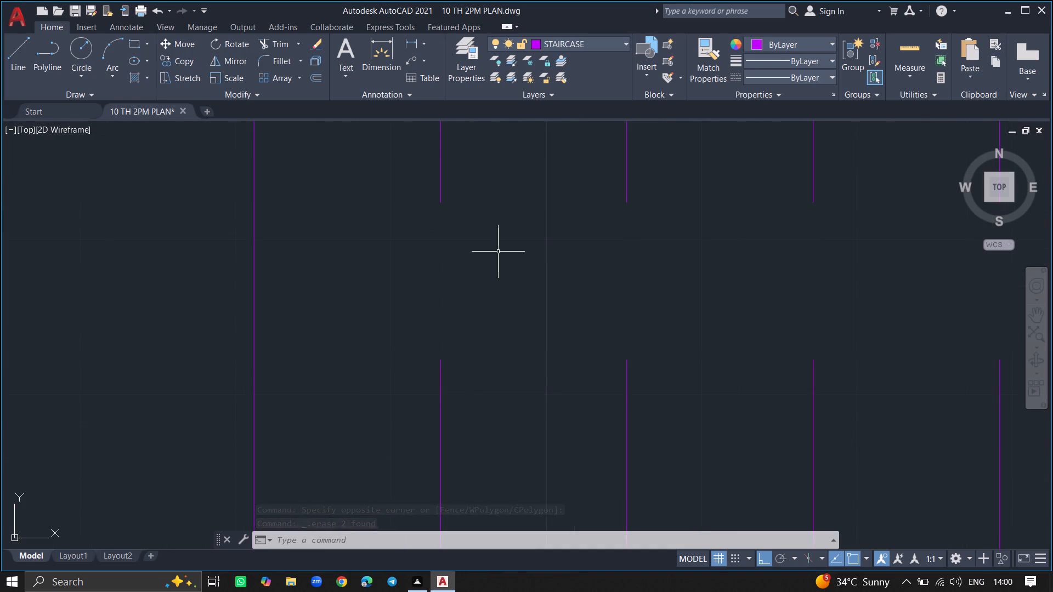
key(l)
key(Return)
ctrl+scroll(498, 252, down, 2)
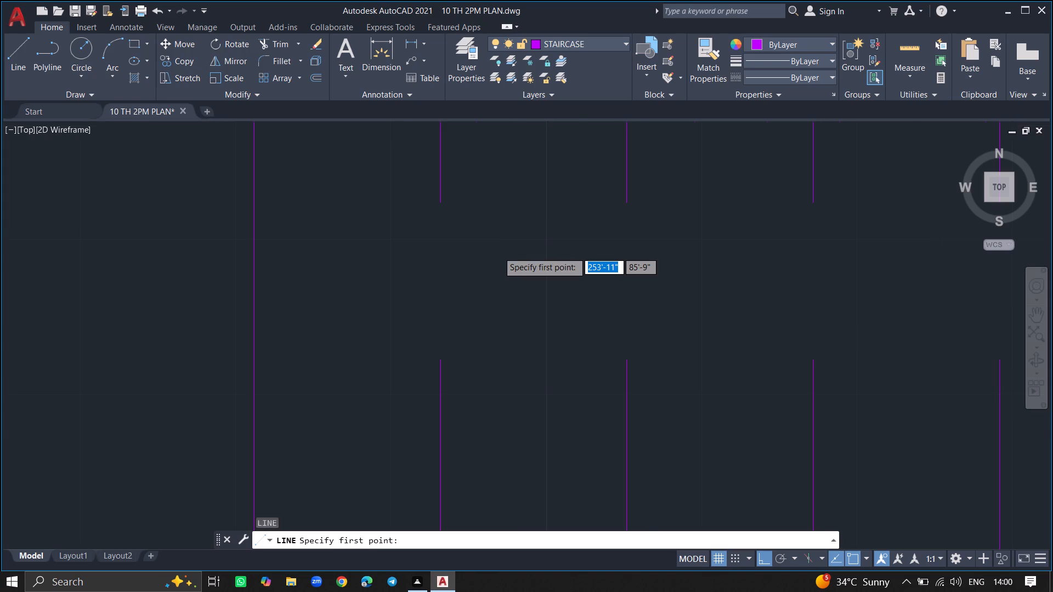
ctrl+scroll(498, 252, down, 1)
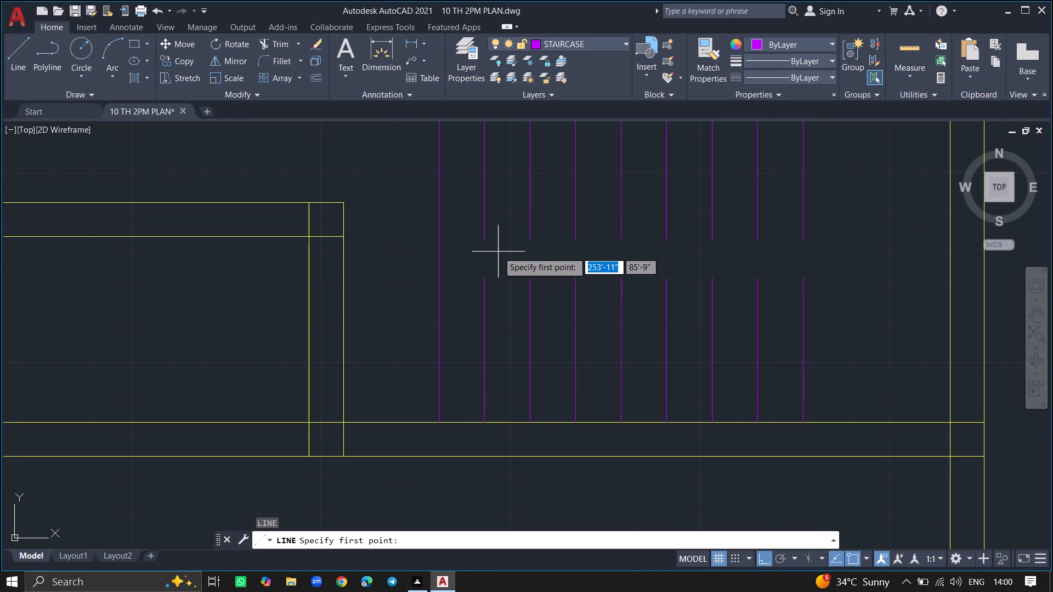
ctrl+scroll(498, 252, down, 1)
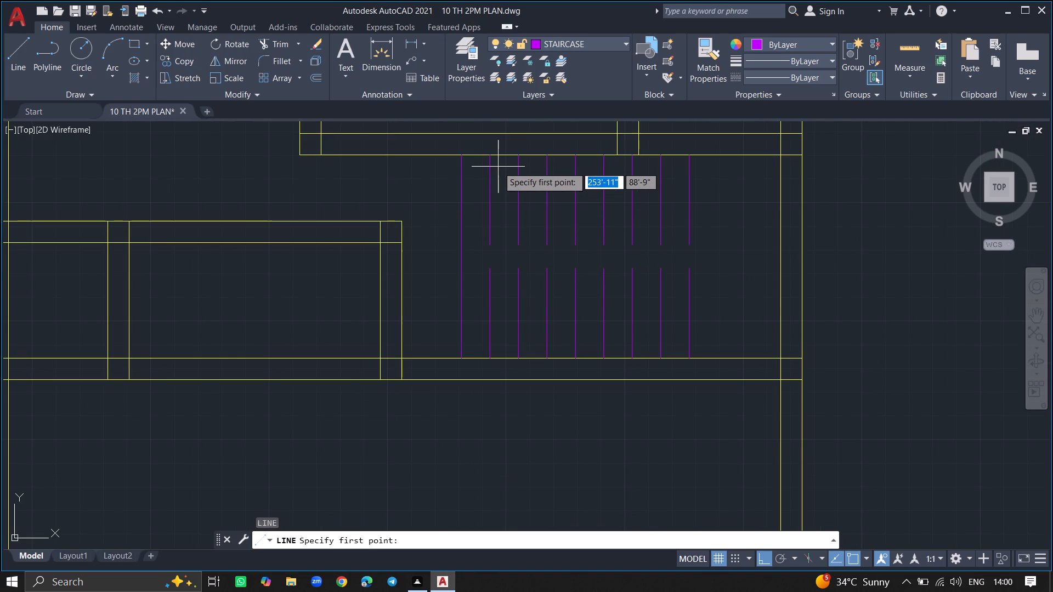
click(488, 158)
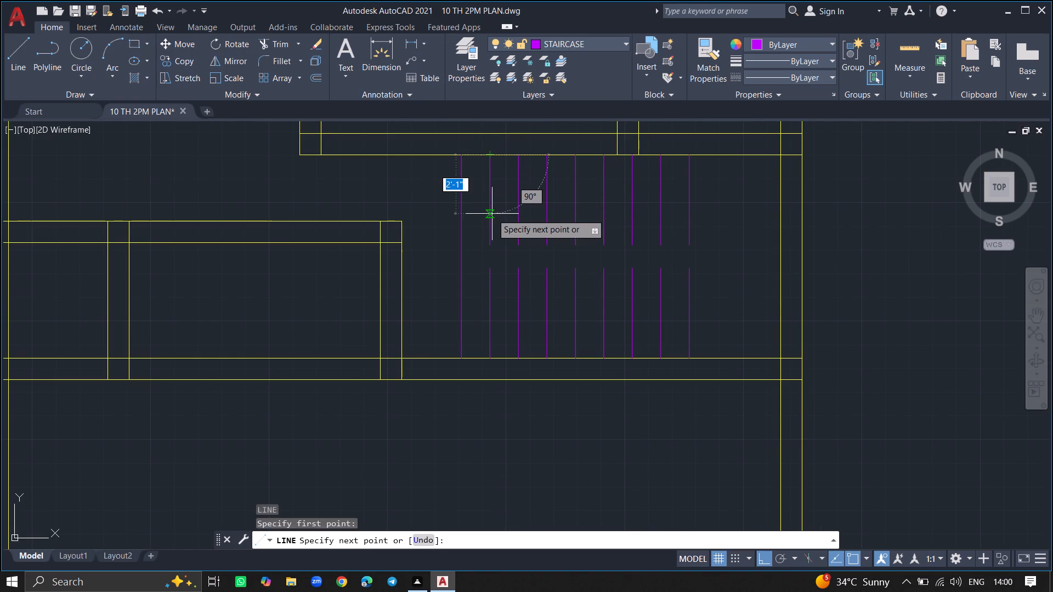
ctrl+scroll(492, 243, up, 2)
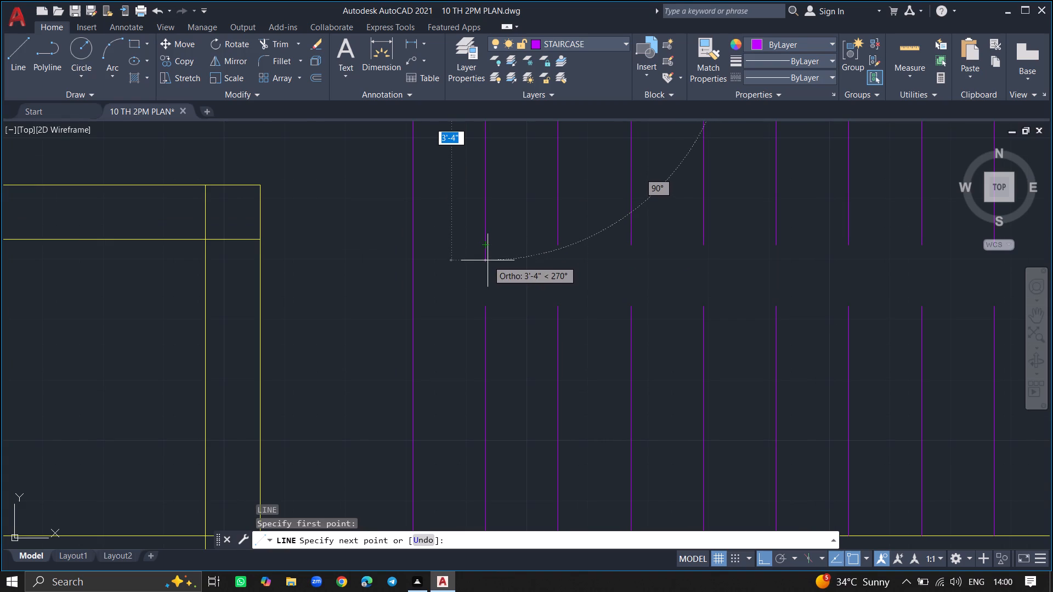
click(488, 260)
key(Return)
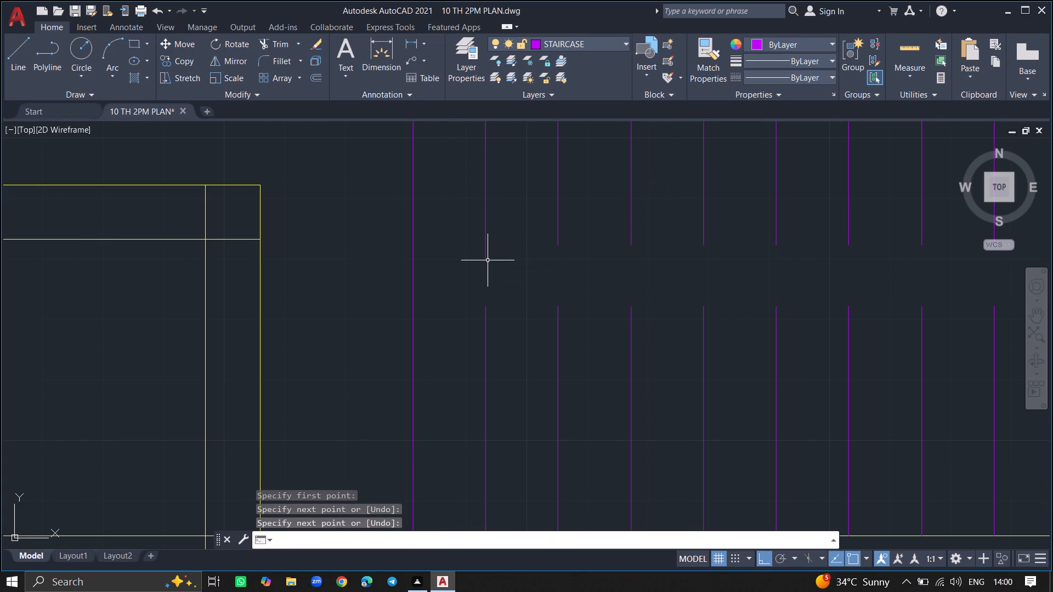
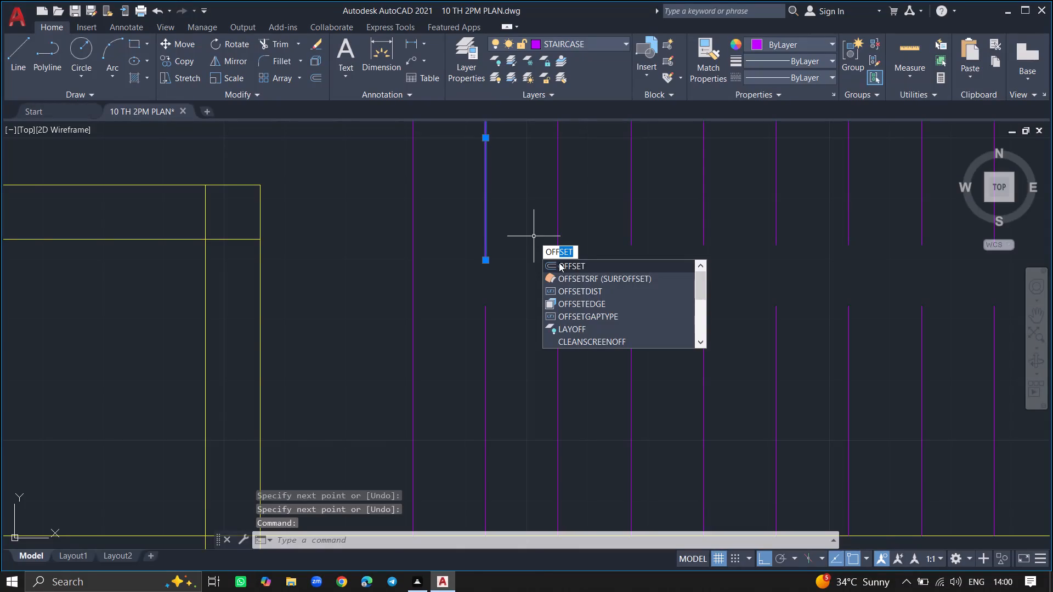
Offset the new 3'-4" line across the upper flight at 1' spacing, making seven more tread lines to the right.
click(559, 263)
key(Return)
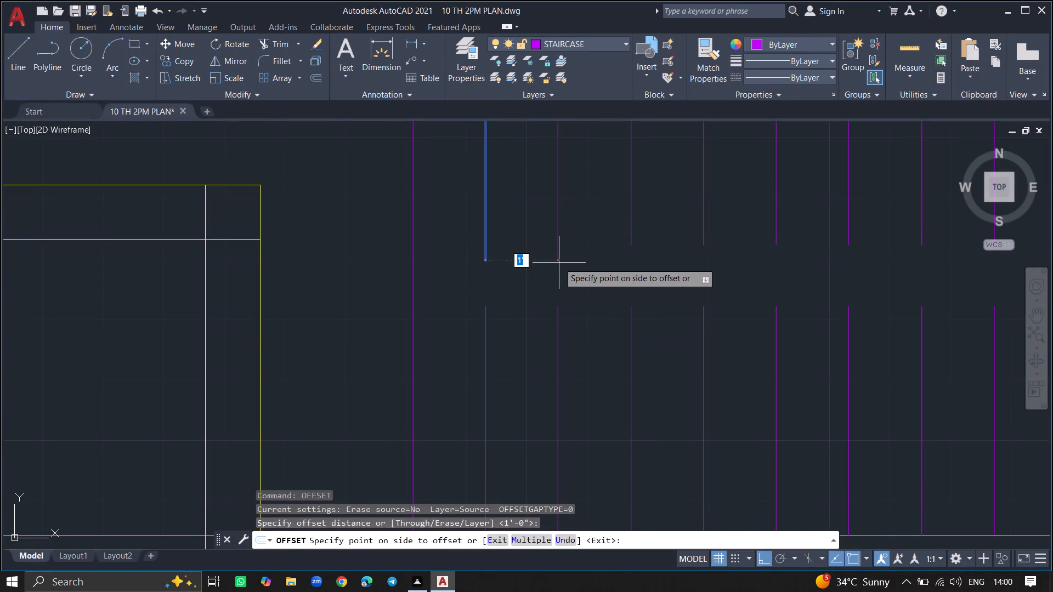
click(581, 262)
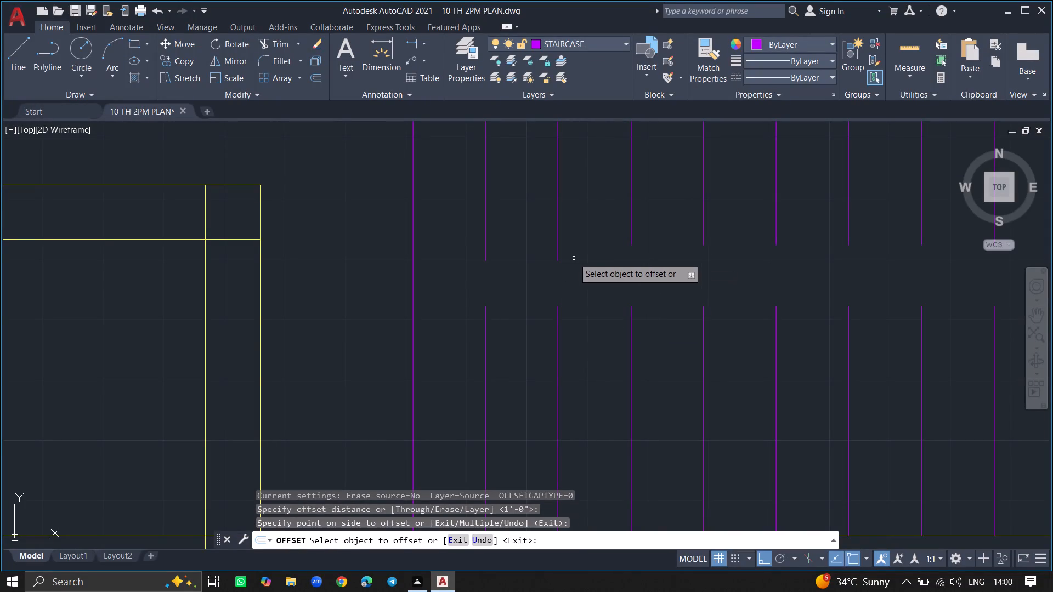
drag(559, 257, 602, 255)
click(602, 255)
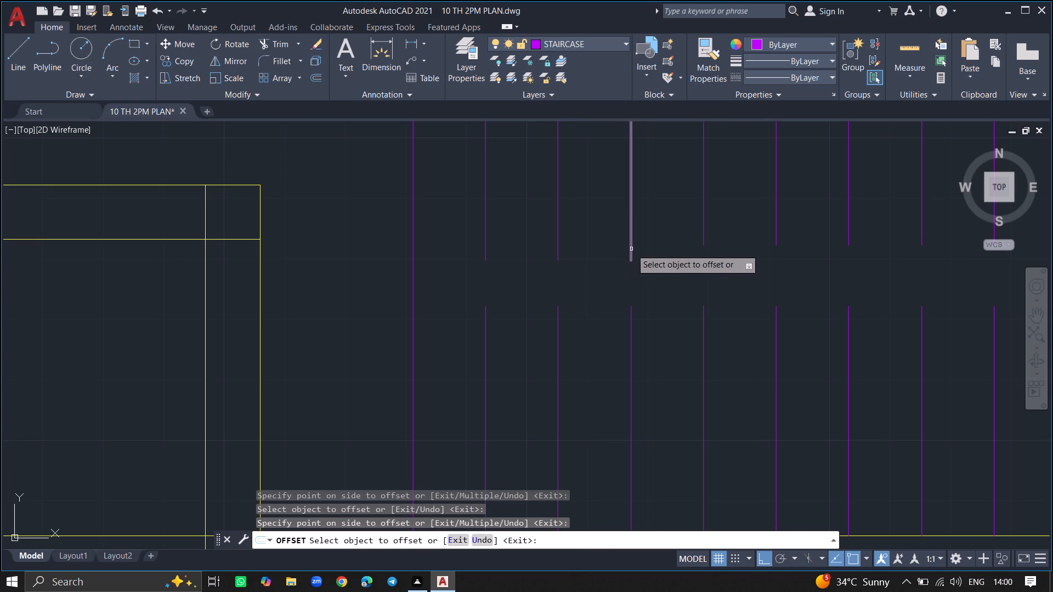
drag(631, 249, 672, 244)
click(672, 244)
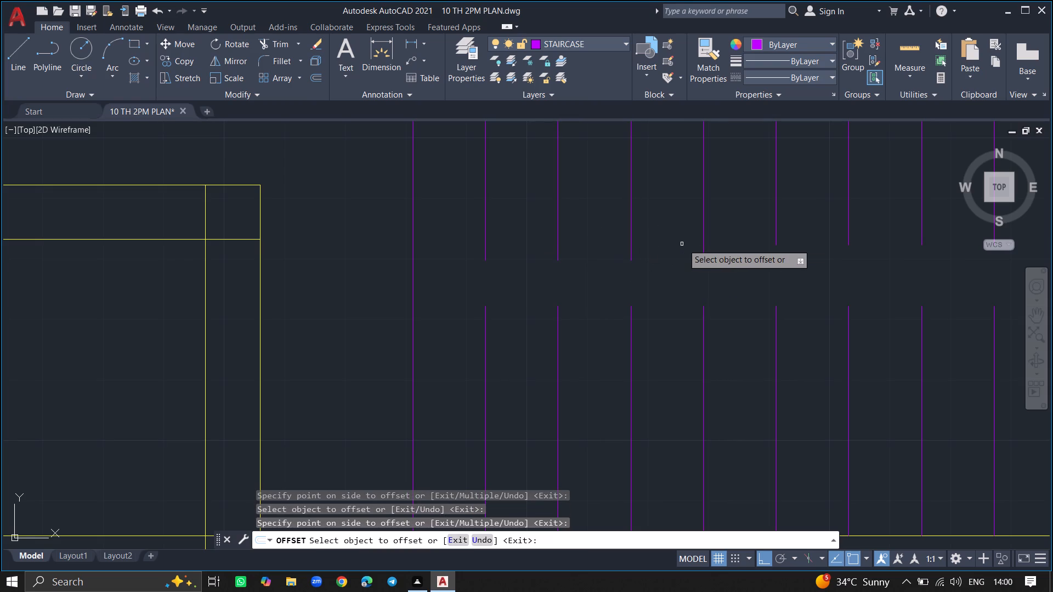
drag(704, 247, 741, 247)
click(741, 247)
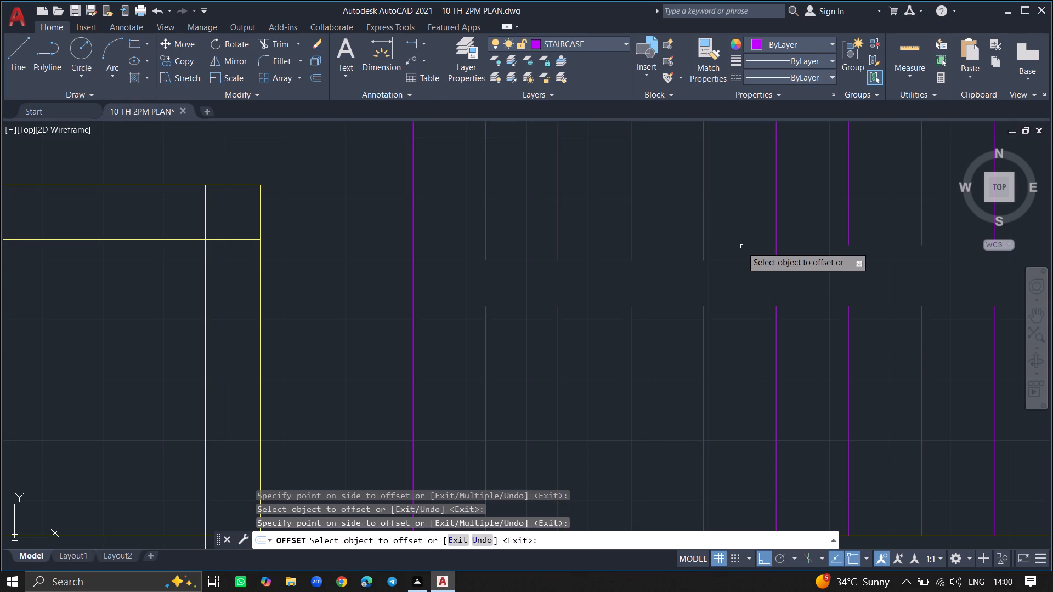
drag(777, 243, 809, 243)
click(809, 243)
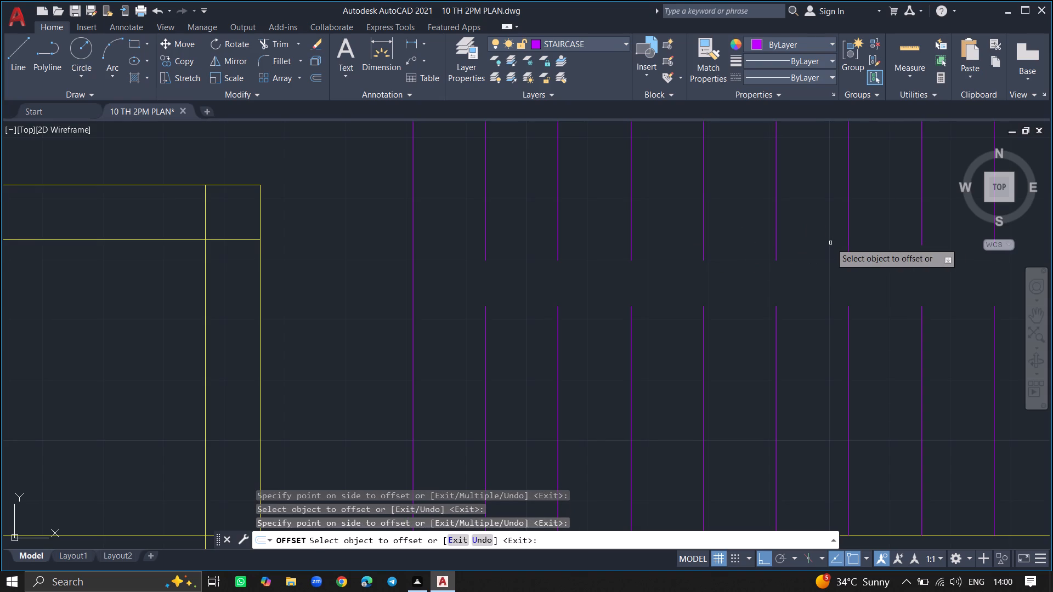
drag(849, 243, 898, 242)
click(898, 242)
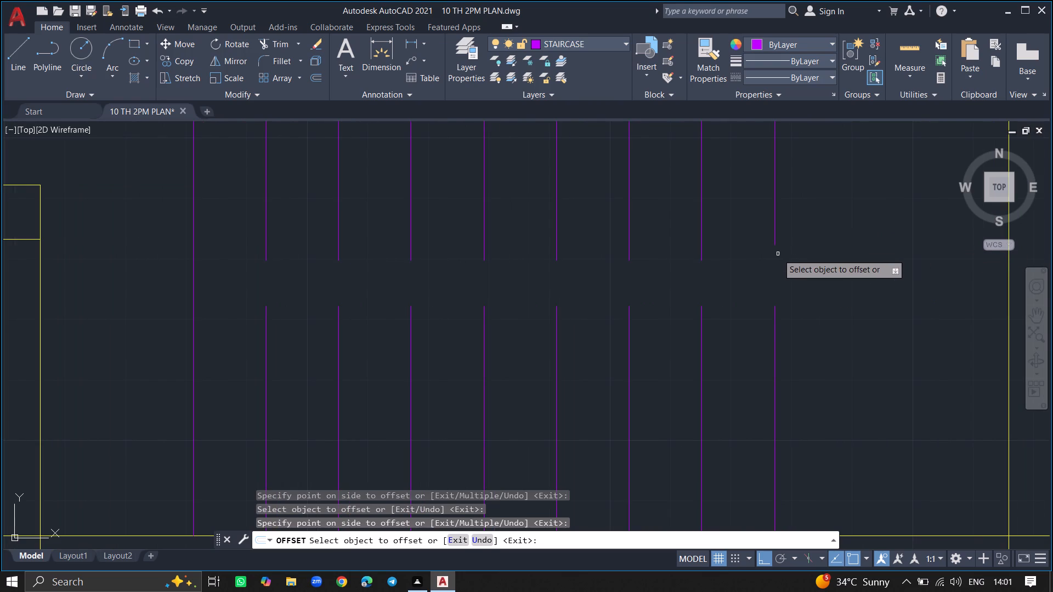
drag(703, 245, 715, 246)
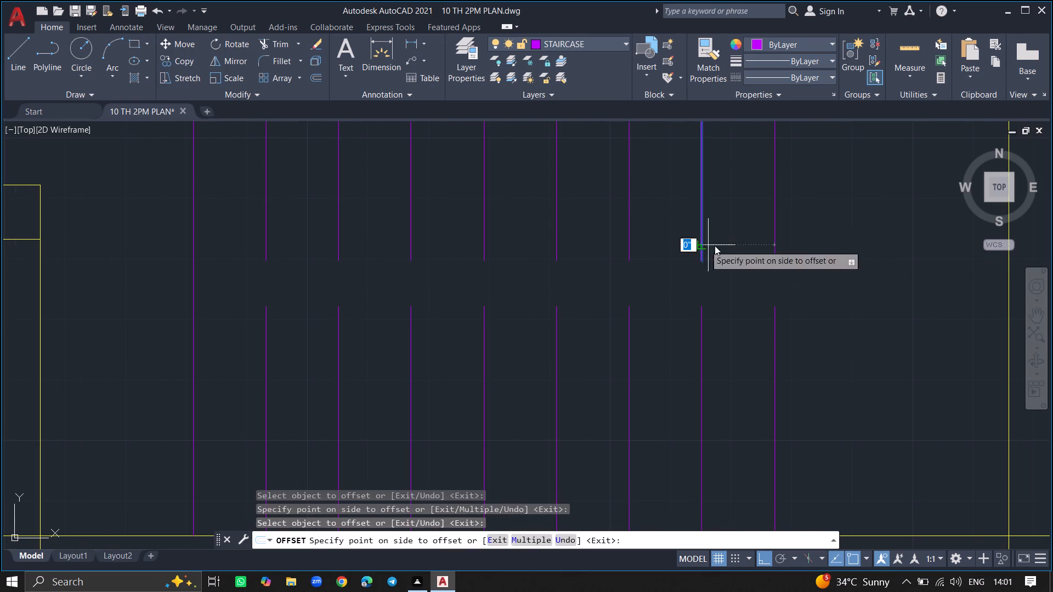
drag(715, 246, 760, 249)
click(760, 249)
key(Return)
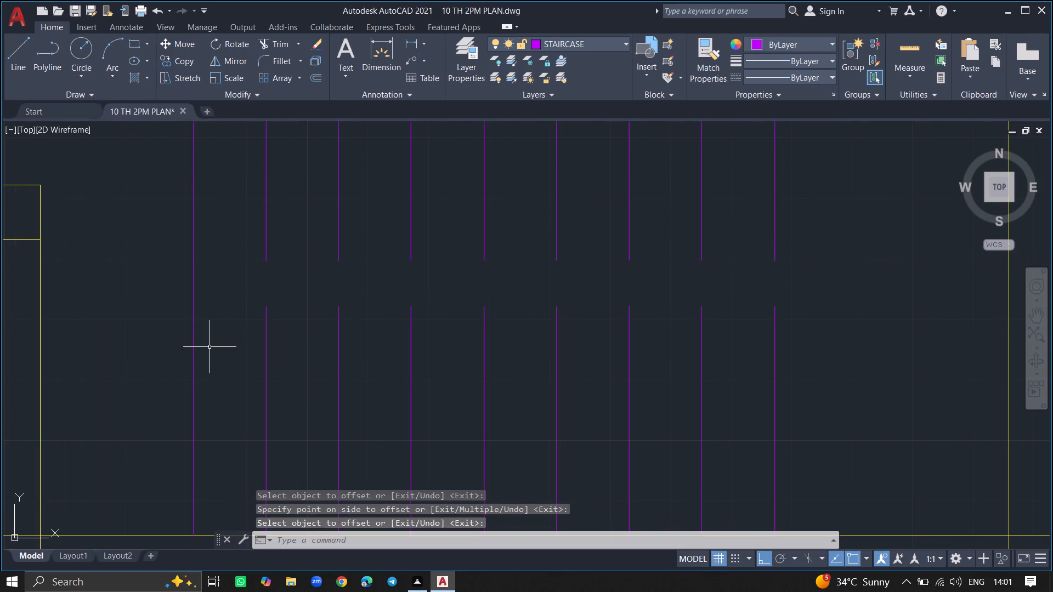
Draw a vertical line about 3'-4" long upward from the lower end of the lower flight's first offset tread line.
ctrl+scroll(236, 359, down, 1)
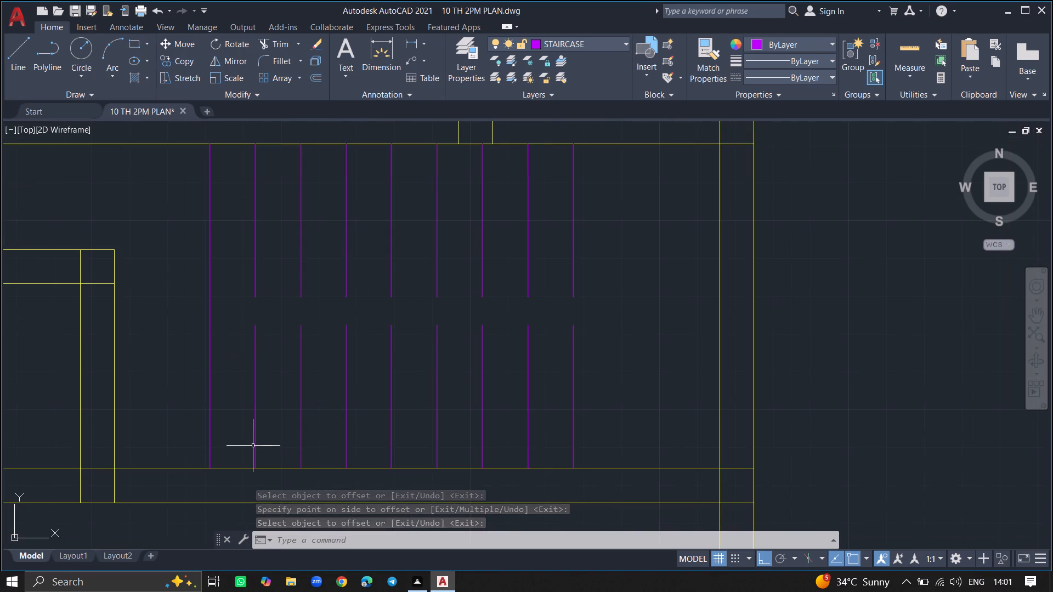
key(l)
key(Return)
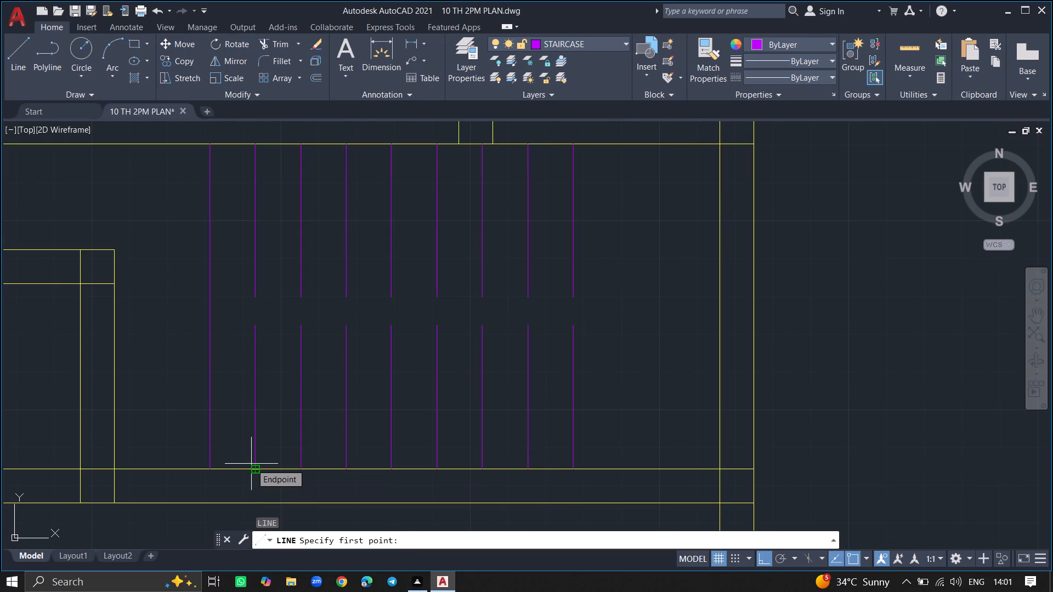
click(254, 466)
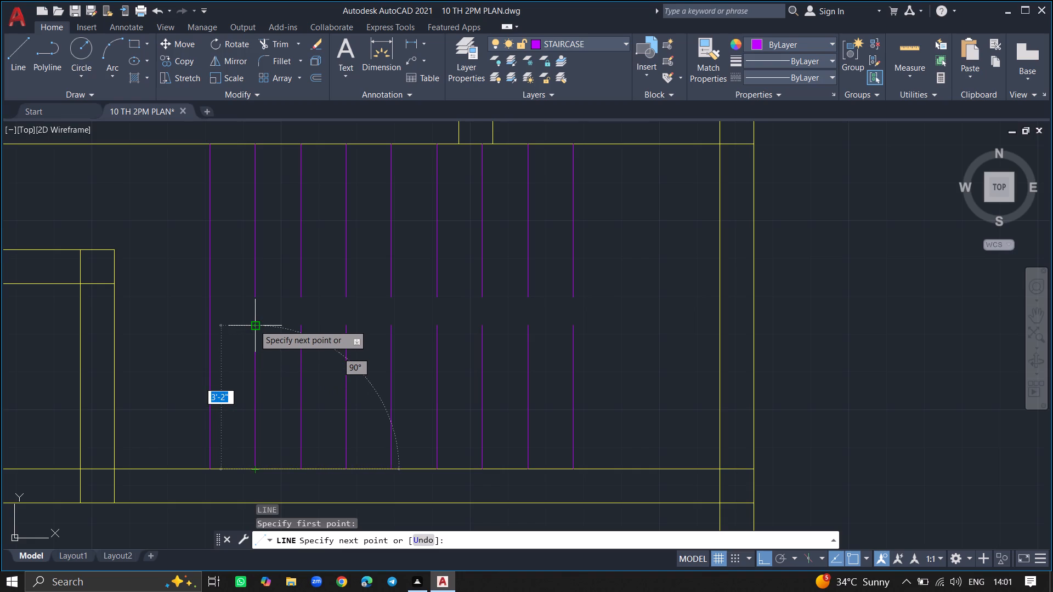
ctrl+scroll(254, 324, up, 2)
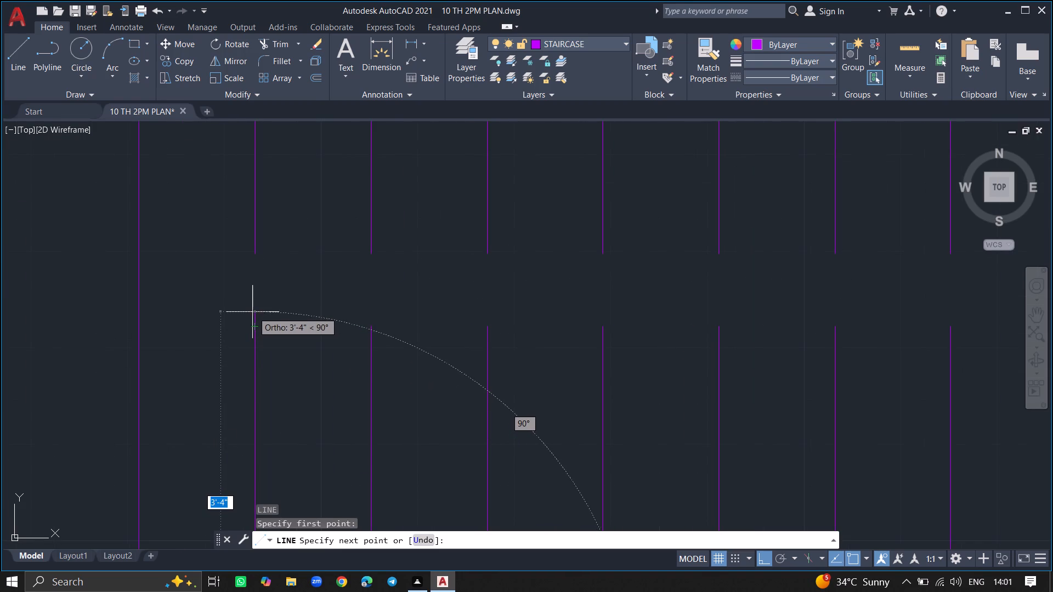
click(252, 311)
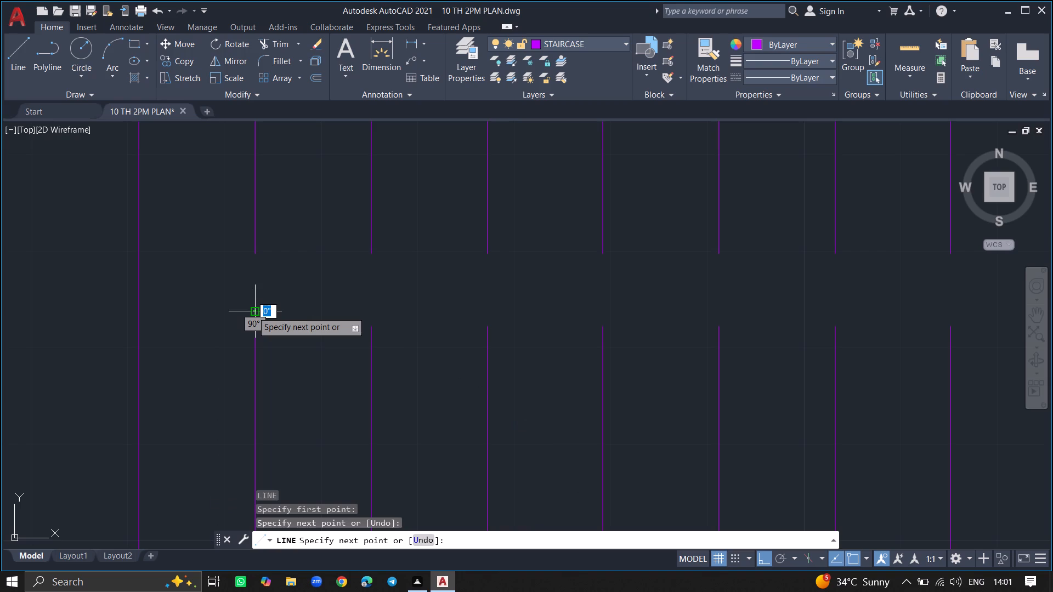
key(Return)
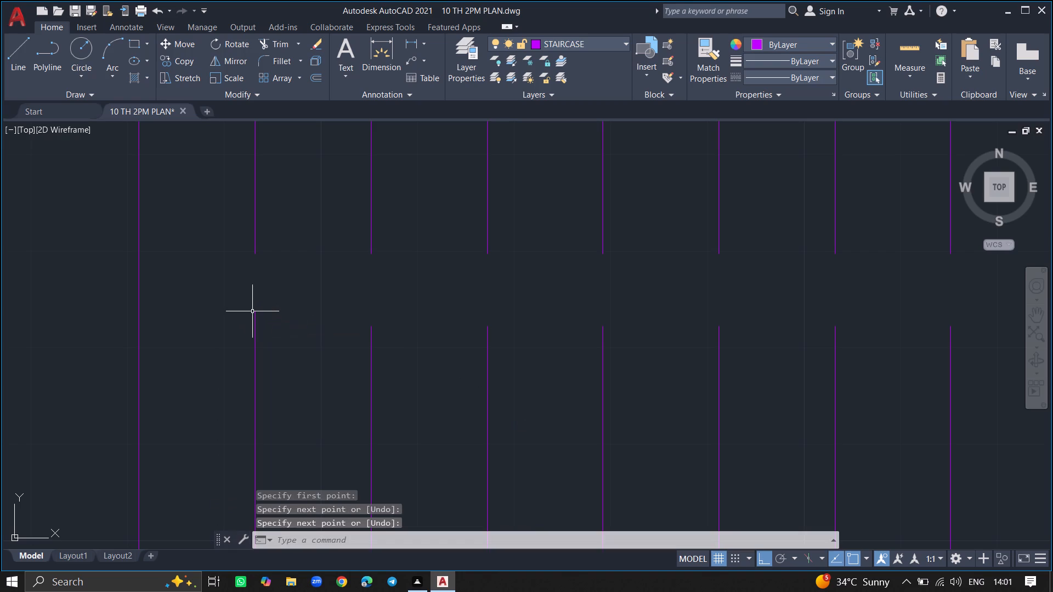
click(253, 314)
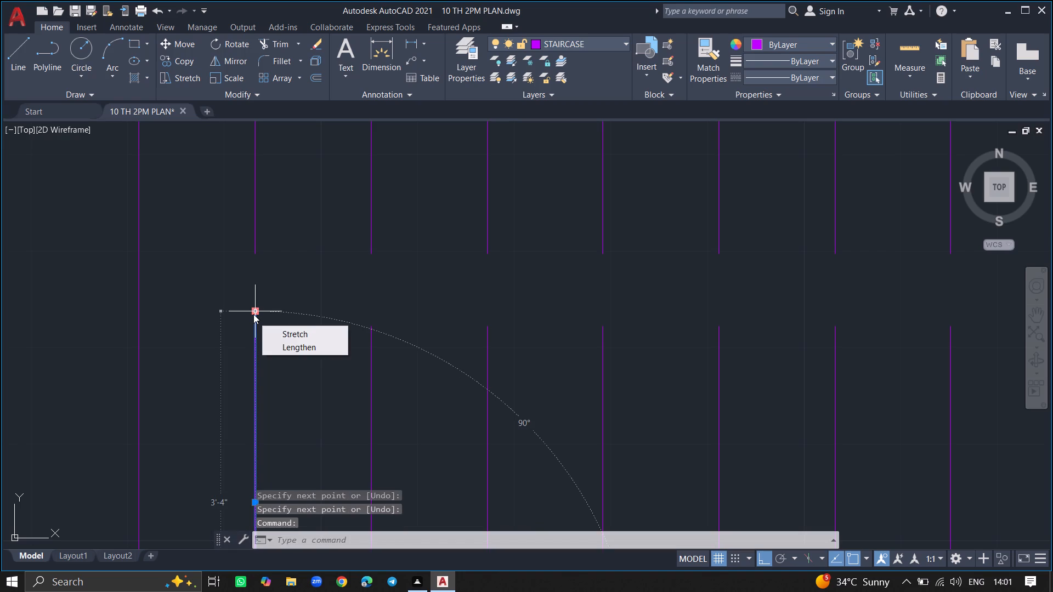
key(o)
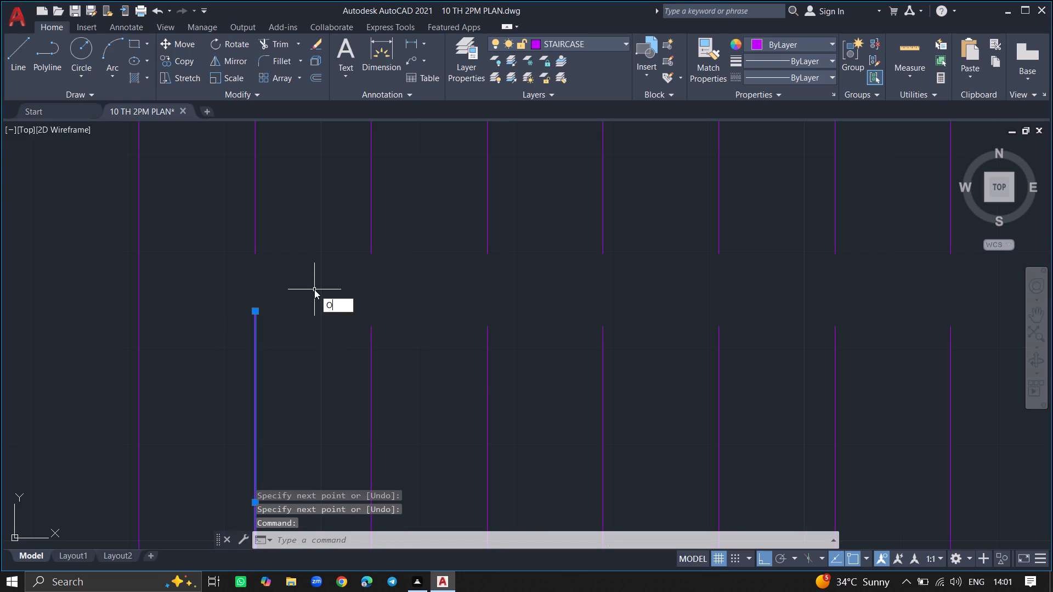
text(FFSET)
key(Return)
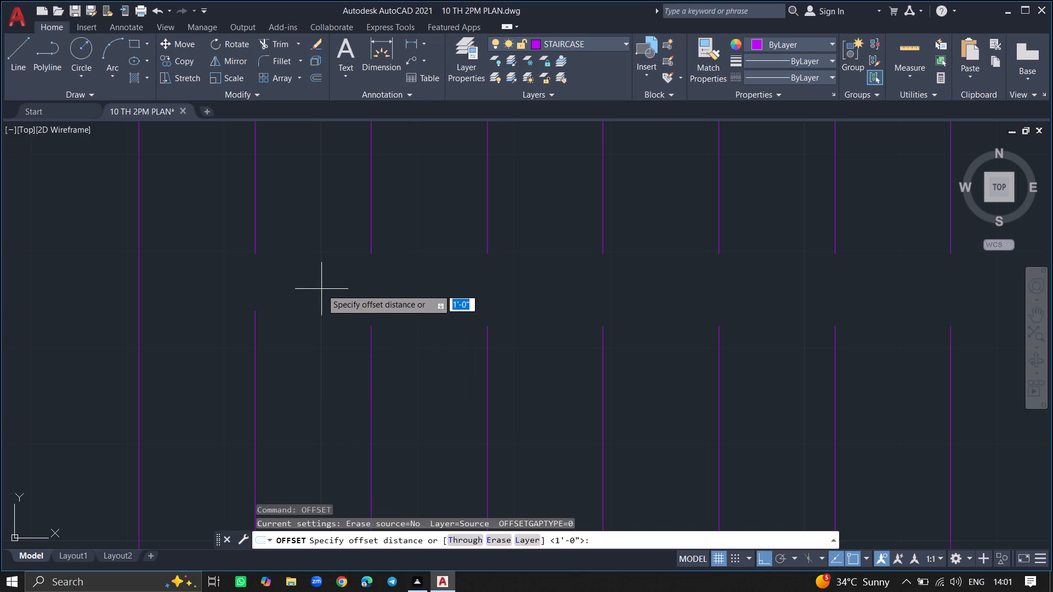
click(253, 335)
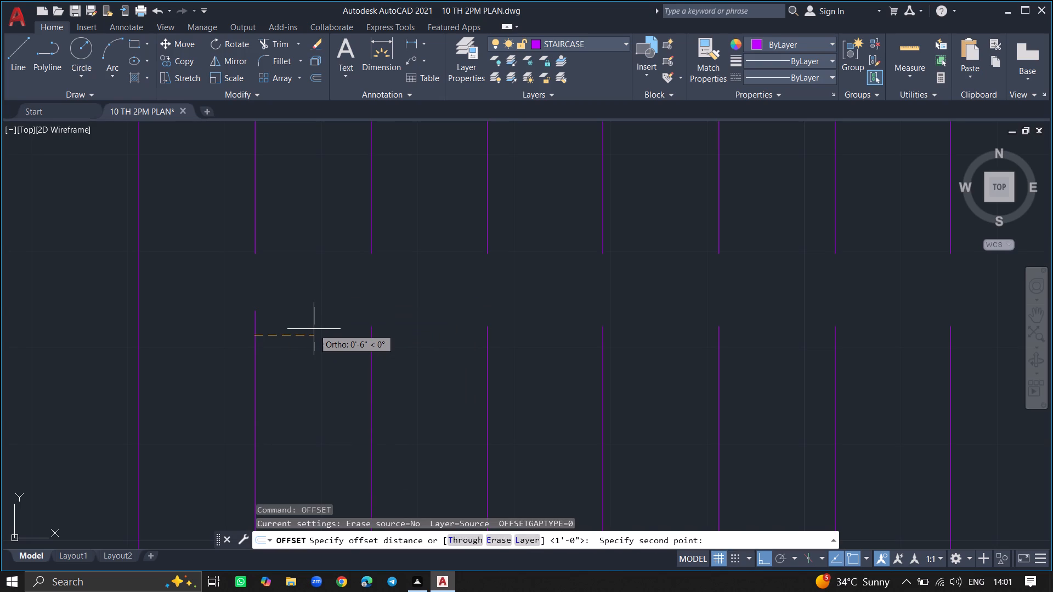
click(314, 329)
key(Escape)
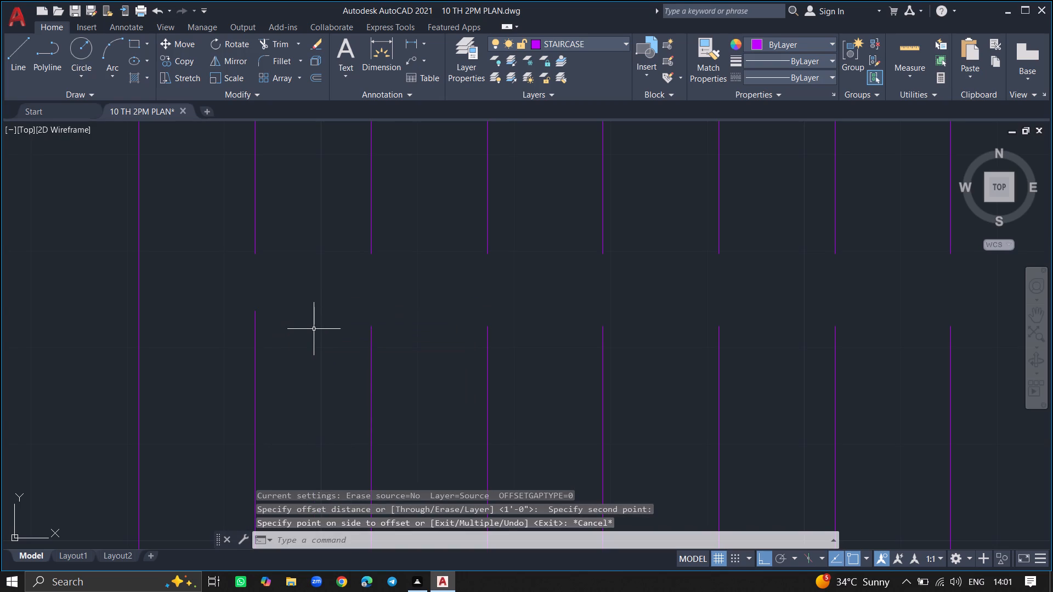
Offset the new lower-flight line successively by 1' to the right, making seven more tread lines across the flight.
click(253, 366)
key(o)
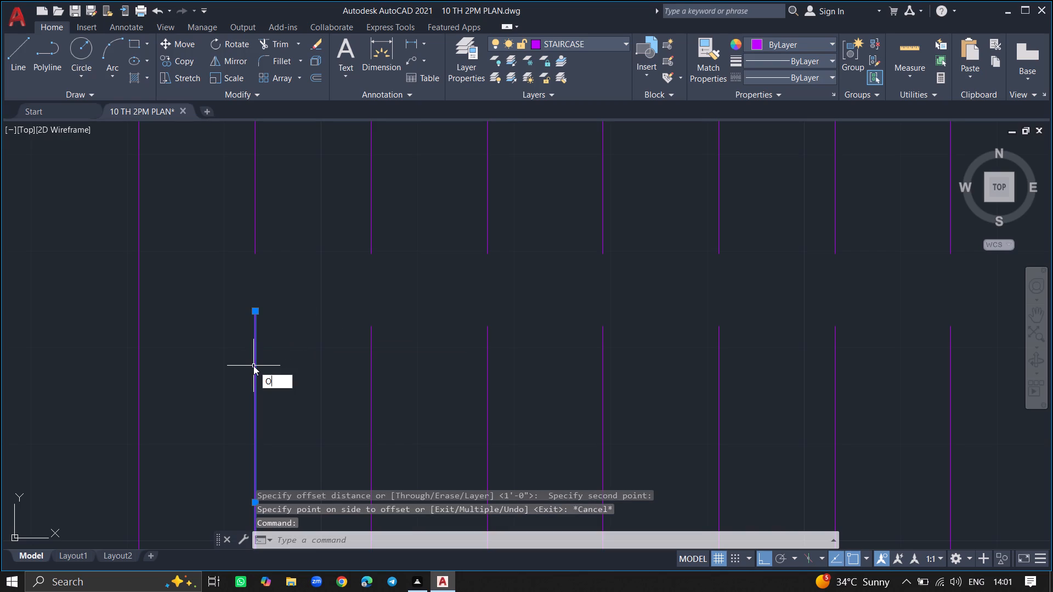
text(FF)
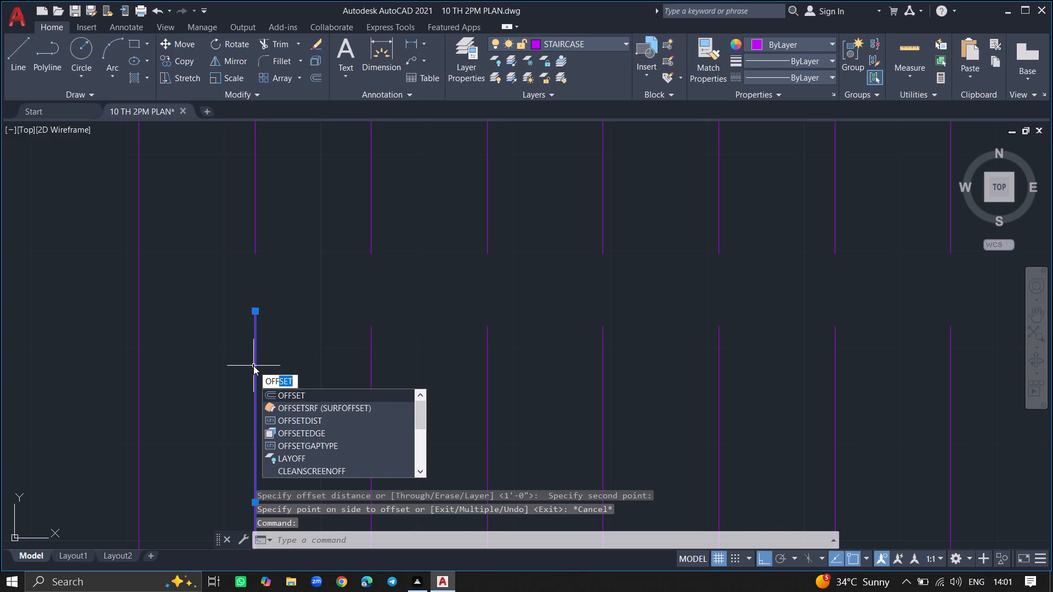
click(271, 392)
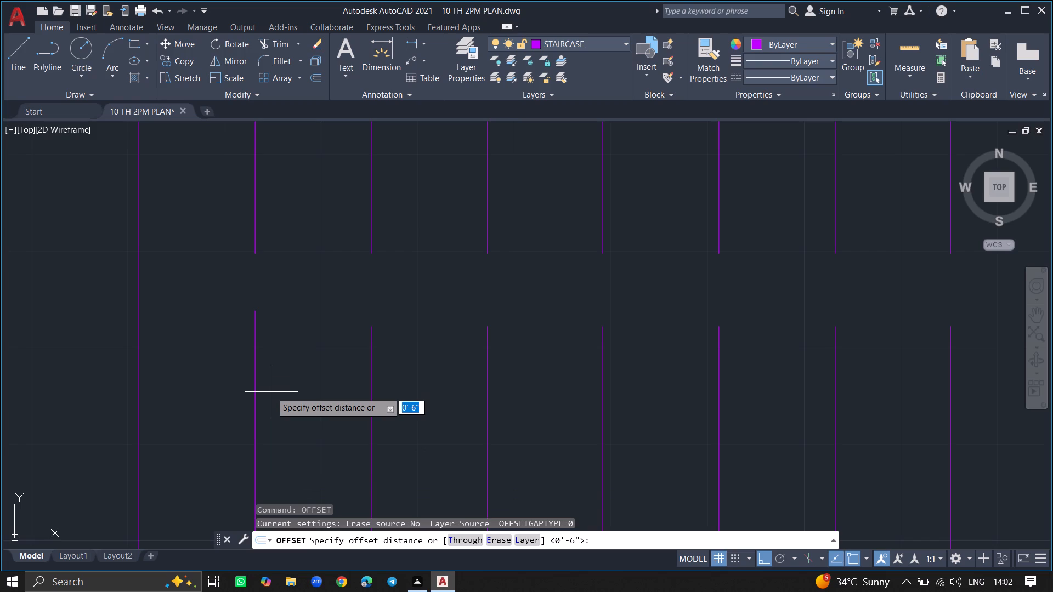
key(1)
key(apostrophe)
key(Return)
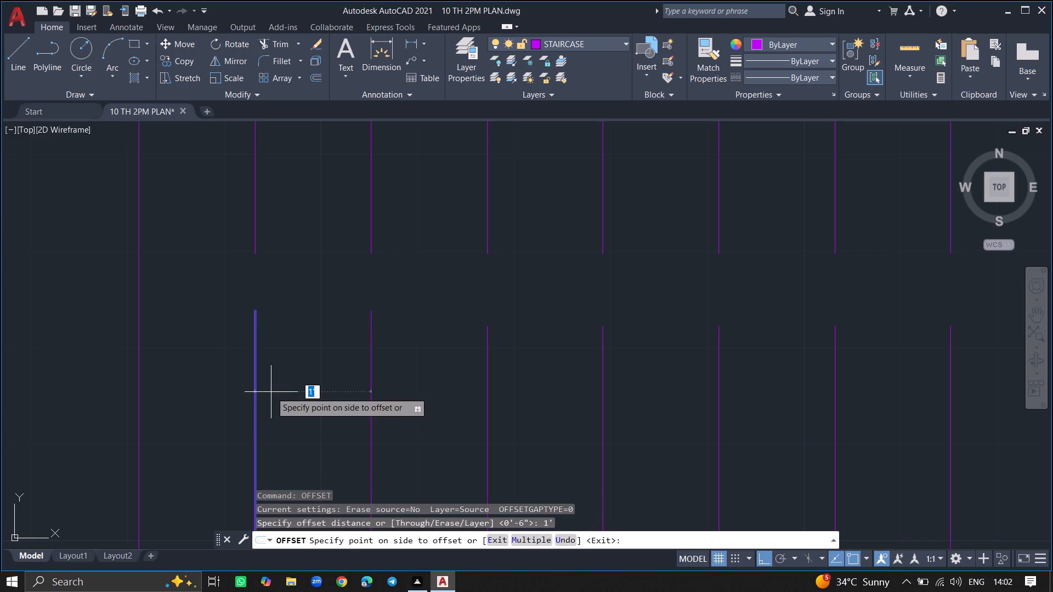
click(290, 390)
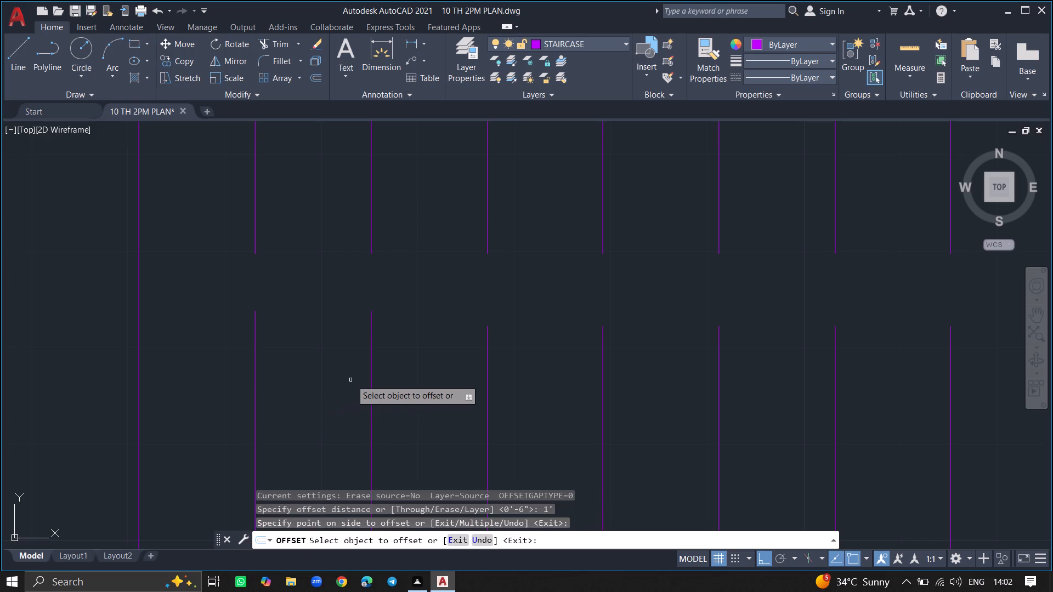
drag(371, 380, 433, 363)
click(433, 363)
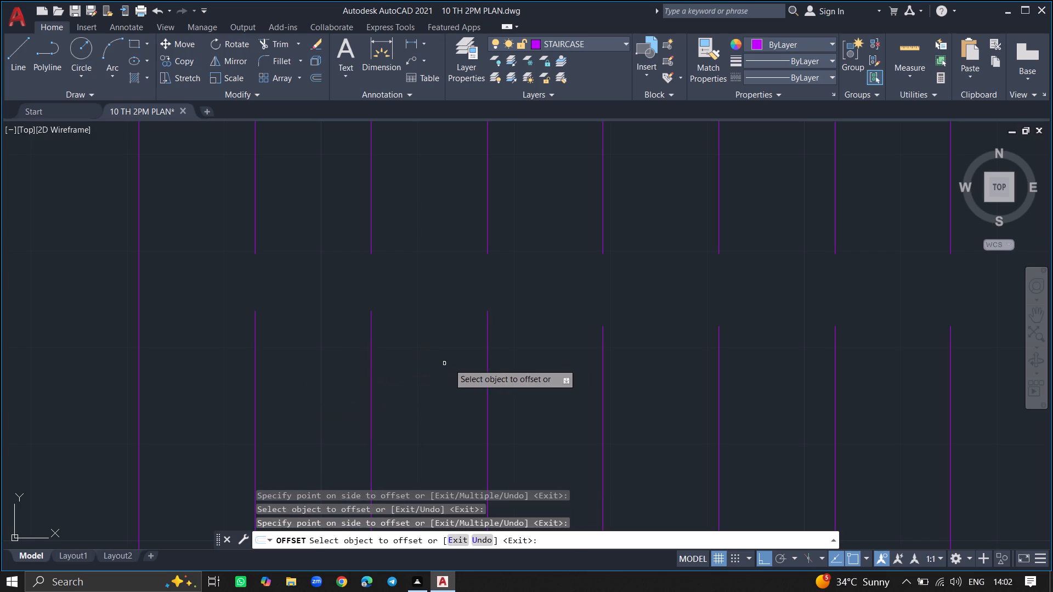
drag(486, 366, 547, 356)
click(547, 356)
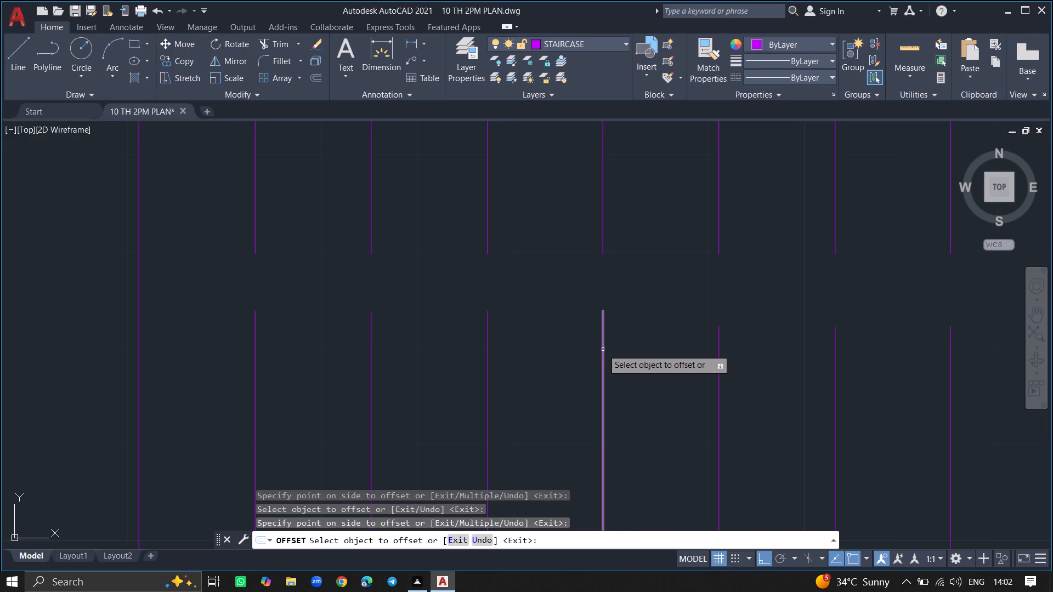
drag(603, 349, 655, 350)
click(655, 350)
ctrl+scroll(655, 350, down, 1)
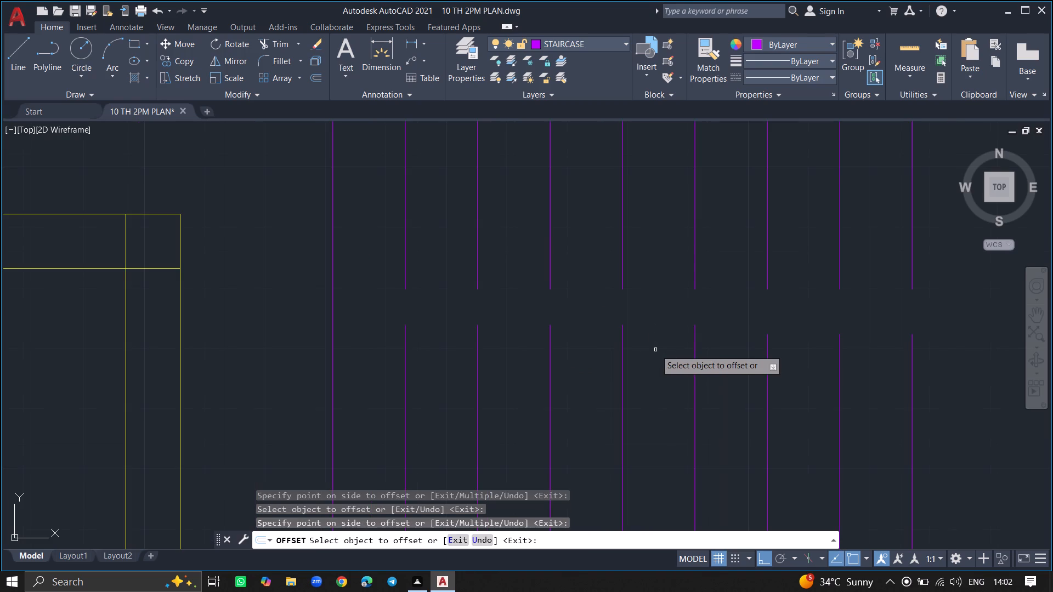
drag(695, 355, 716, 355)
click(716, 355)
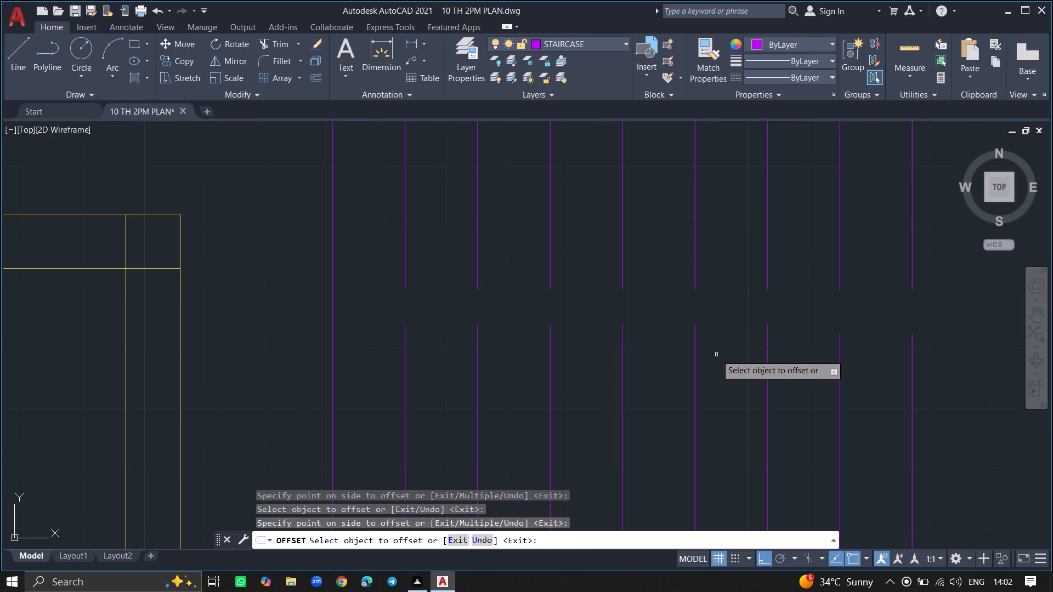
click(768, 348)
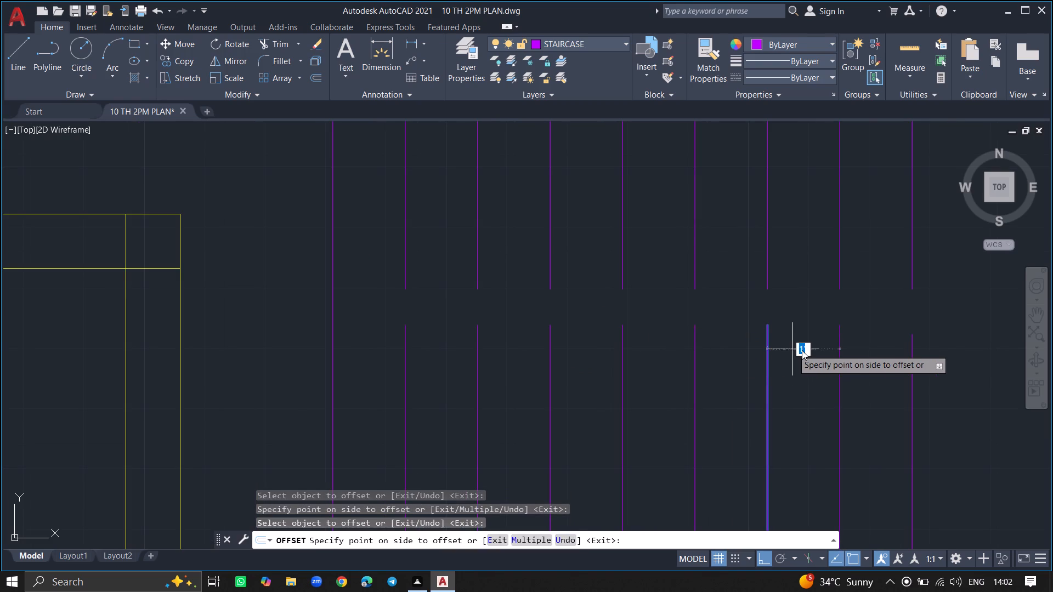
click(809, 350)
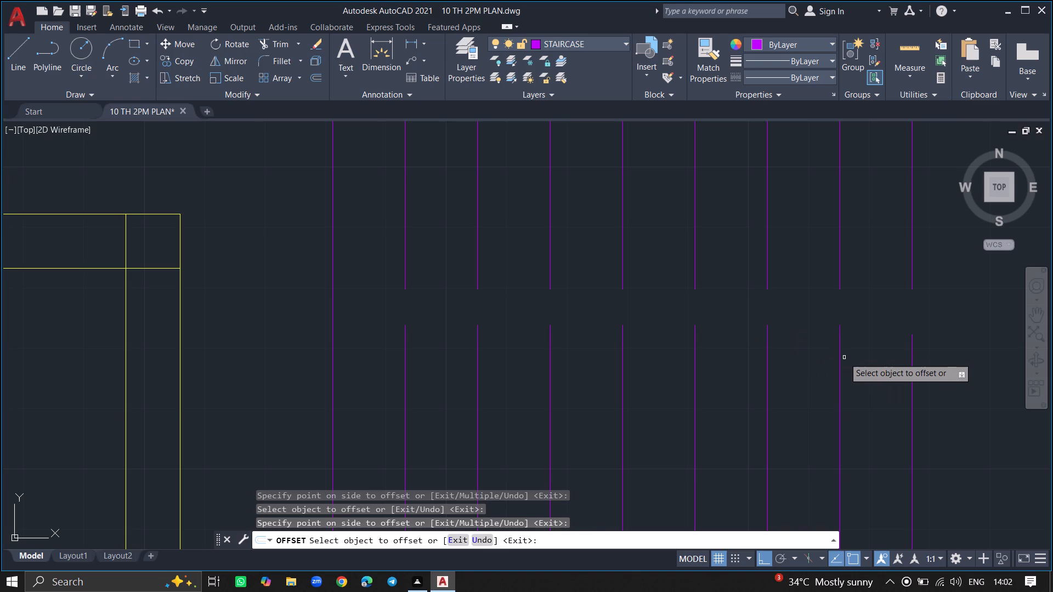
drag(841, 360, 877, 352)
click(877, 352)
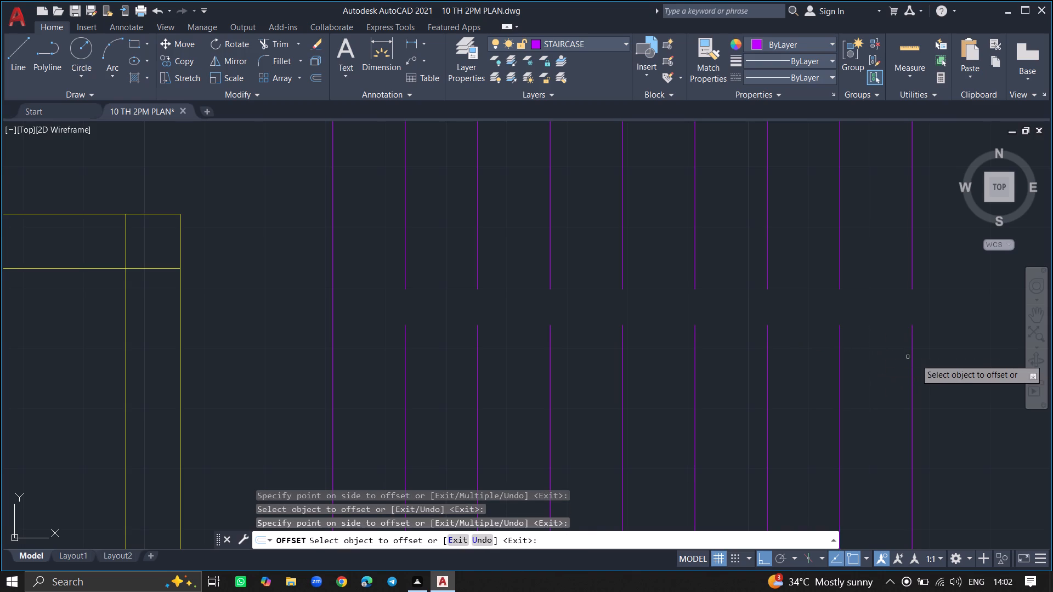
key(Return)
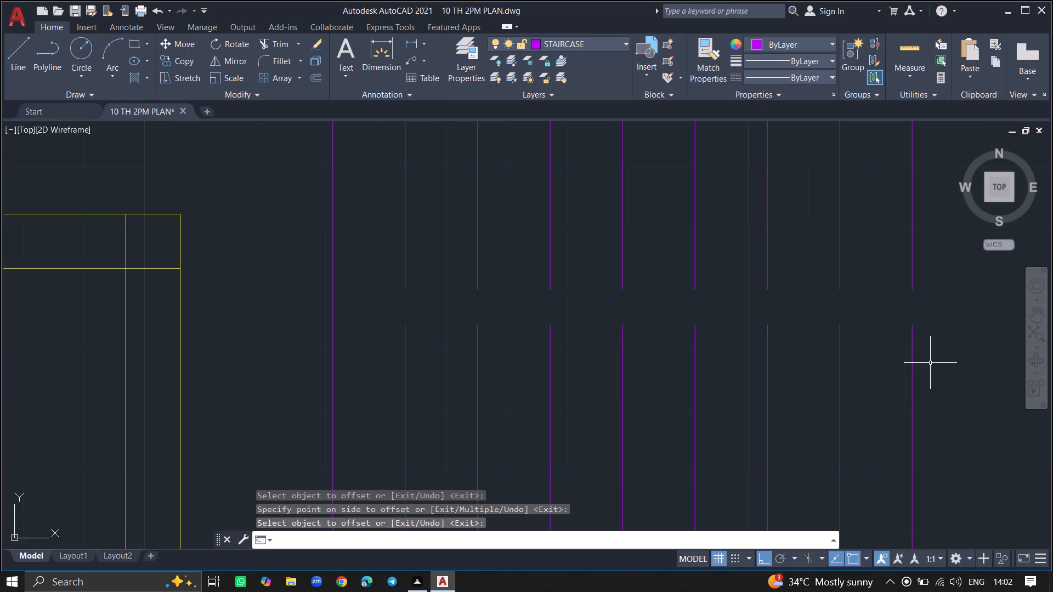
Draw an 8' horizontal line along the upper ends of the lower flight's tread lines, from the last tread to the first.
key(l)
key(Return)
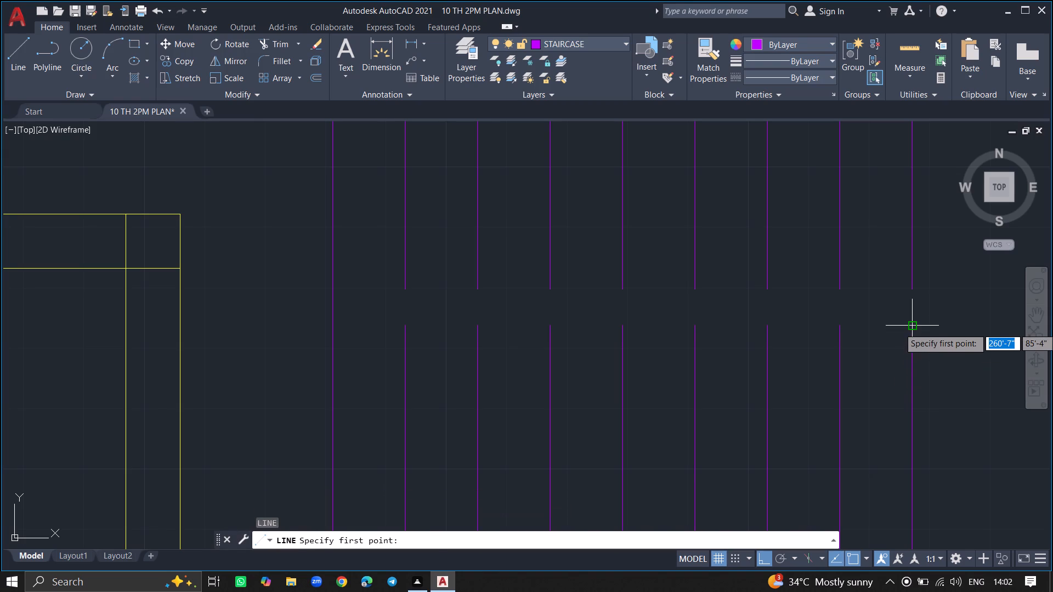
drag(913, 328, 715, 385)
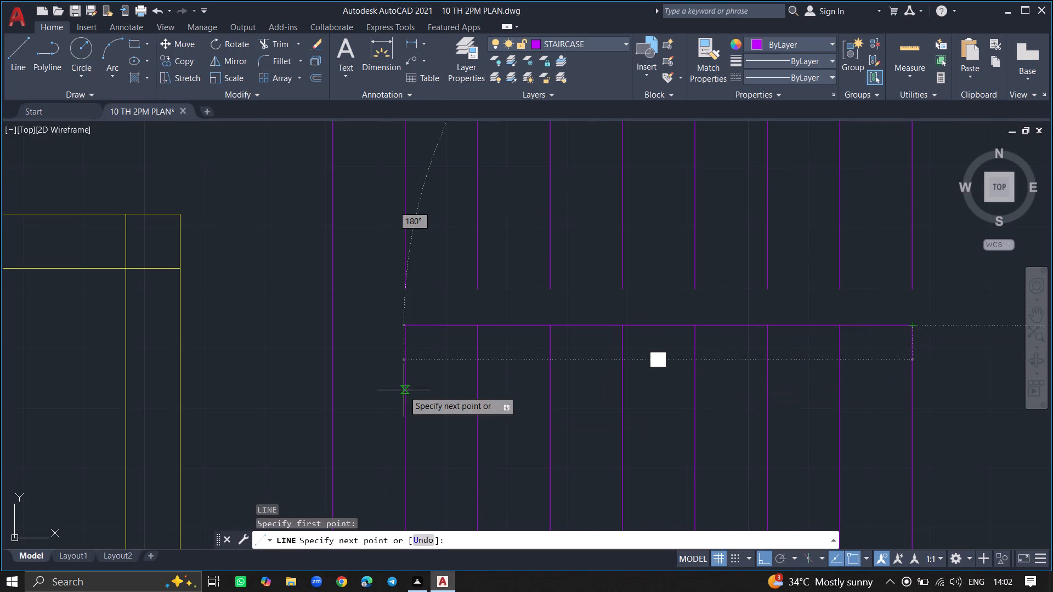
click(331, 326)
key(Return)
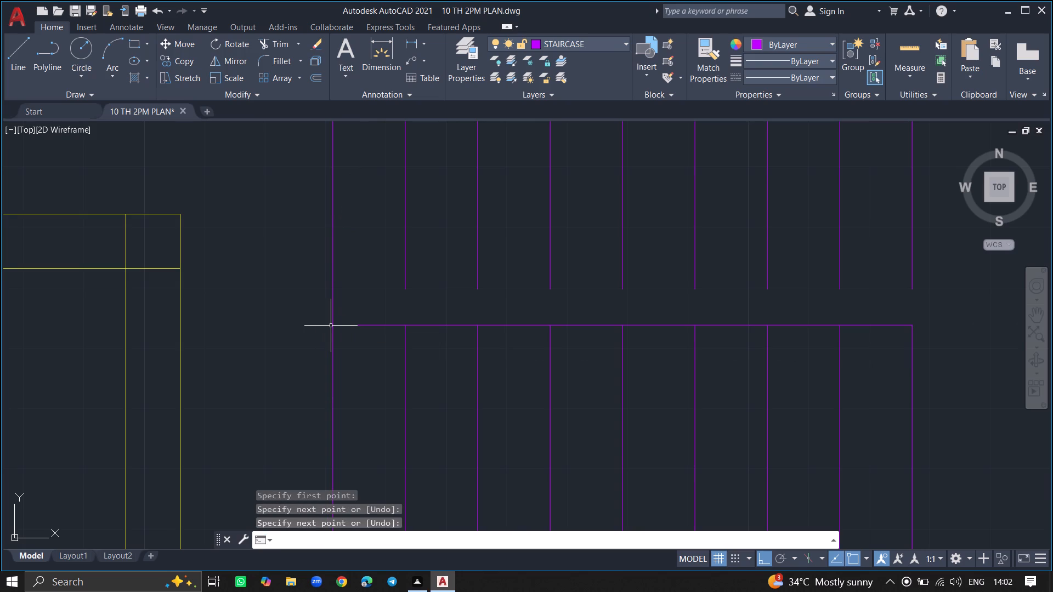
Draw a horizontal line about 8' long along the lower ends of the upper flight's tread lines, from the last tread to the first.
key(l)
key(Return)
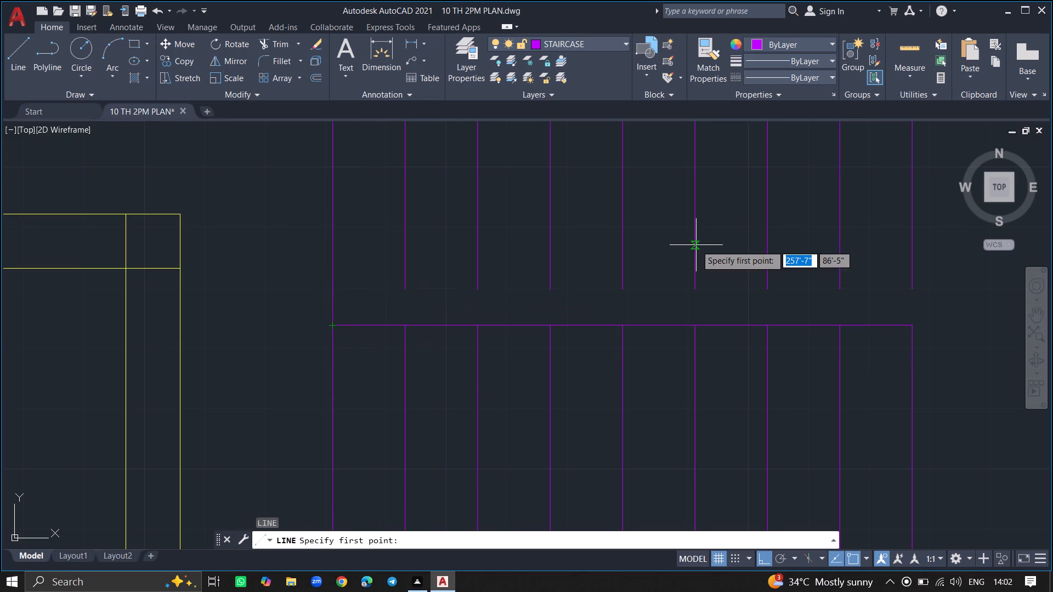
click(910, 289)
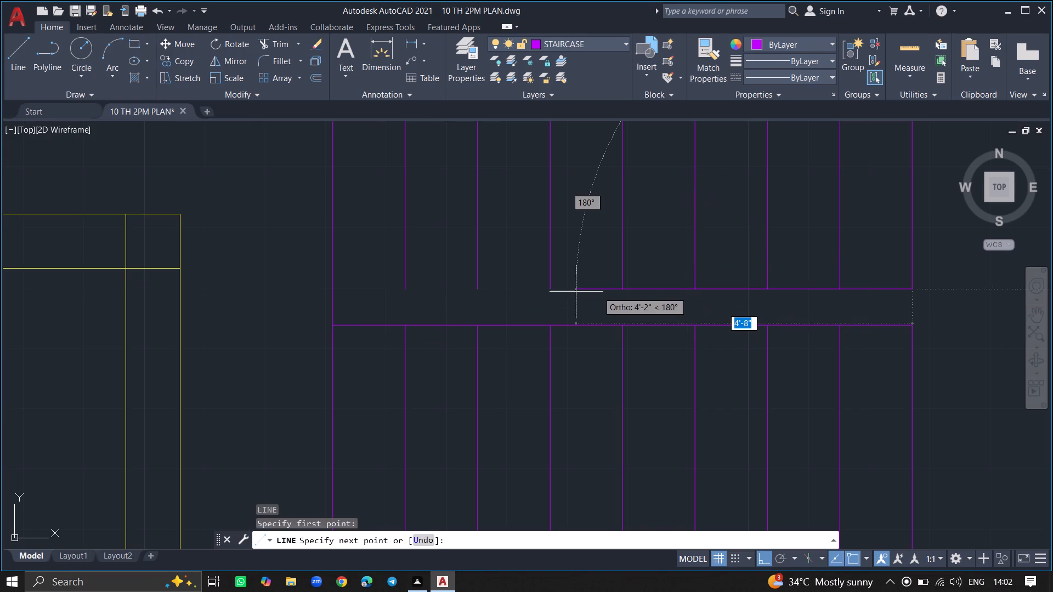
click(331, 292)
key(Return)
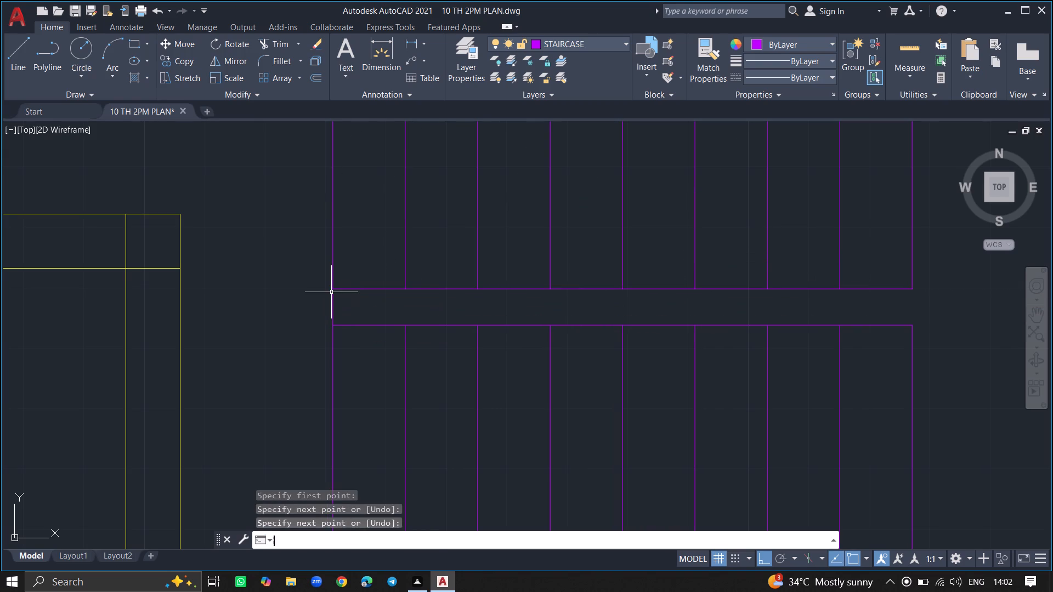
Trim away the four short vertical line stubs inside the plan's bottom exterior wall.
ctrl+scroll(331, 292, down, 4)
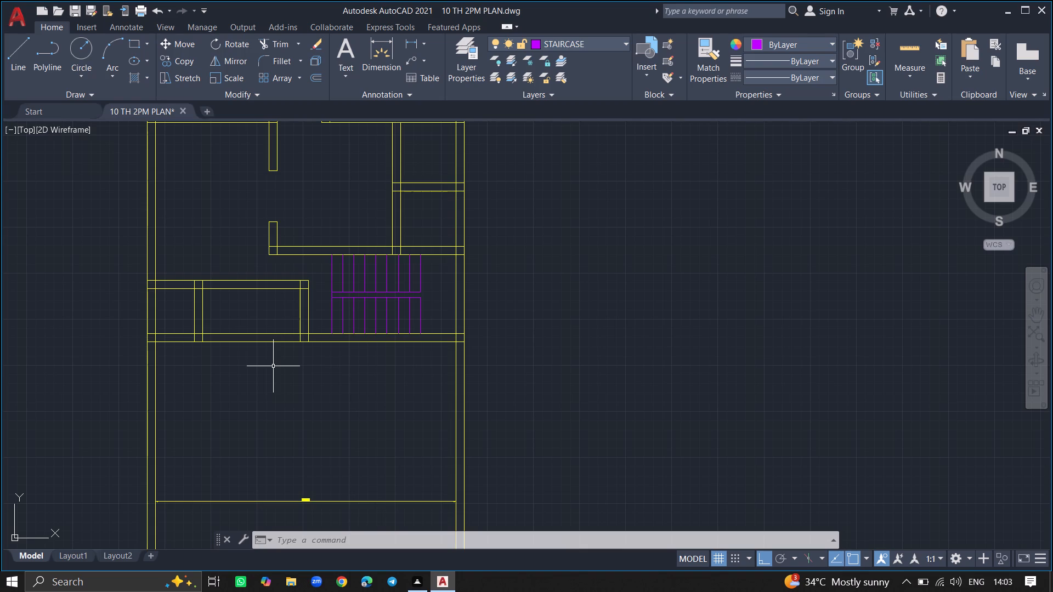
ctrl+scroll(274, 367, down, 2)
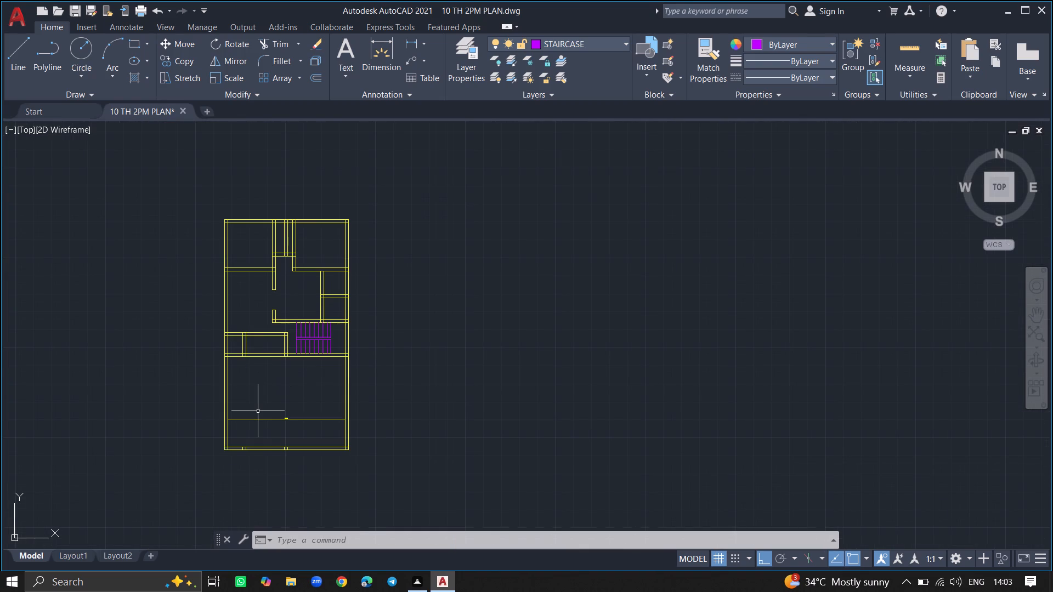
ctrl+scroll(274, 456, up, 3)
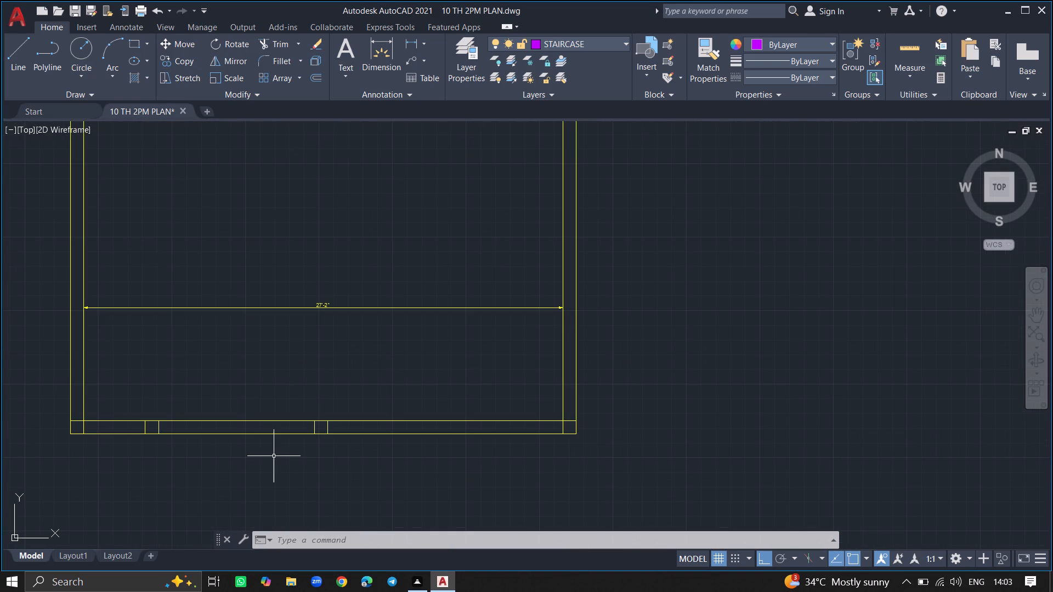
text(TR)
key(Return)
click(313, 431)
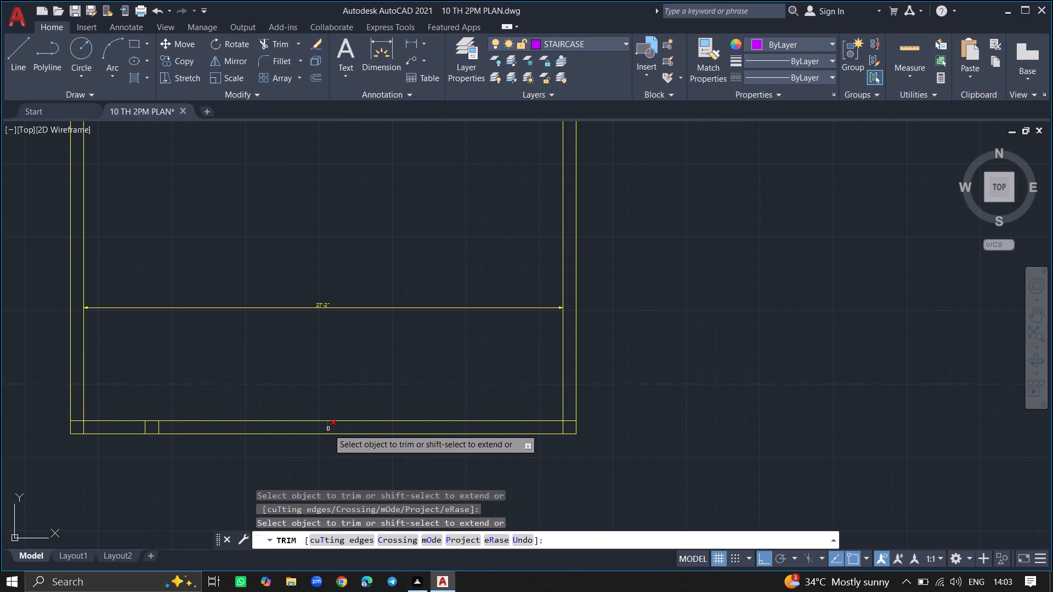
click(328, 429)
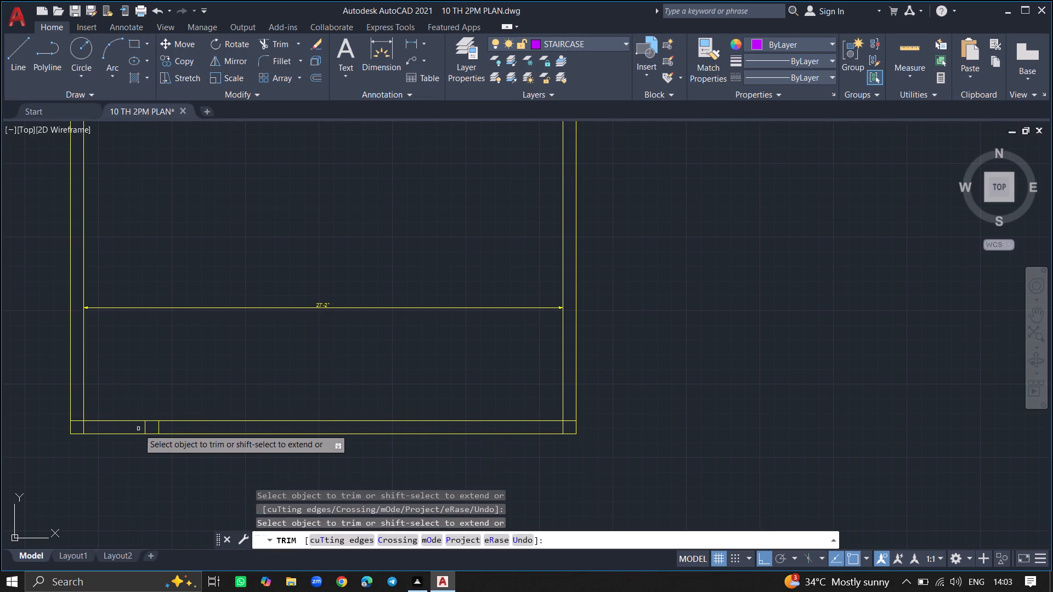
click(145, 431)
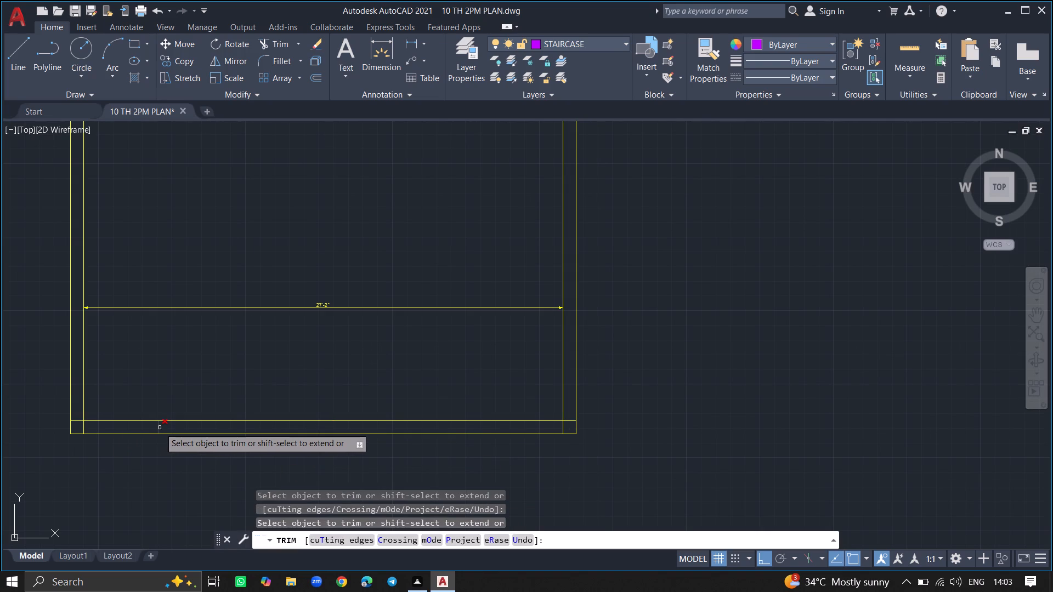
click(160, 428)
key(Return)
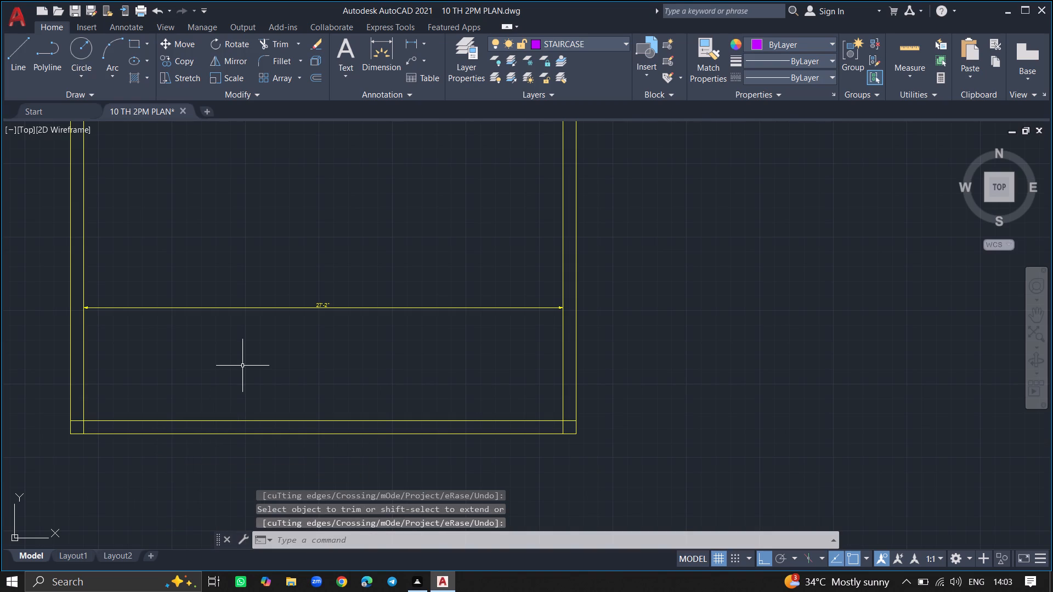
Trim away the two vertical partition lines inside the narrow top-middle room, including their stubs across the room's lower wall.
ctrl+scroll(242, 366, down, 2)
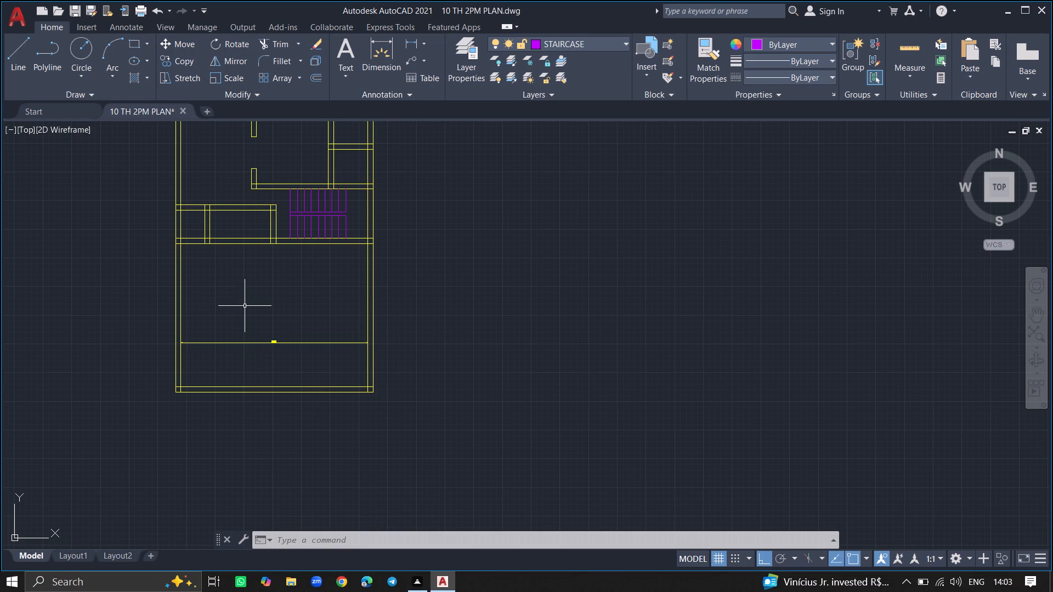
ctrl+scroll(245, 306, up, 2)
ctrl+scroll(245, 306, down, 2)
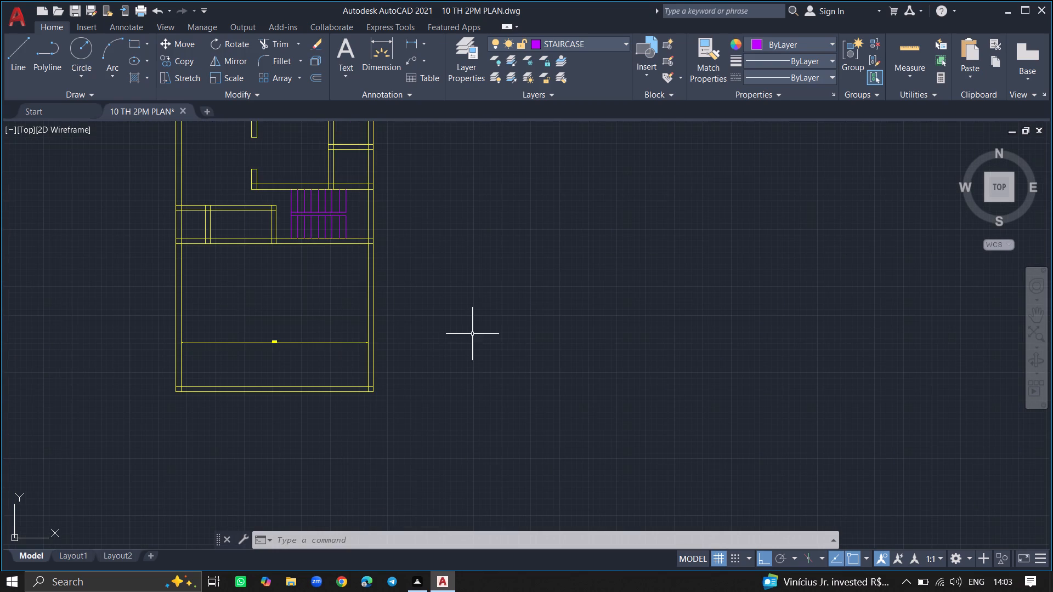
ctrl+scroll(514, 315, down, 2)
ctrl+scroll(491, 228, up, 3)
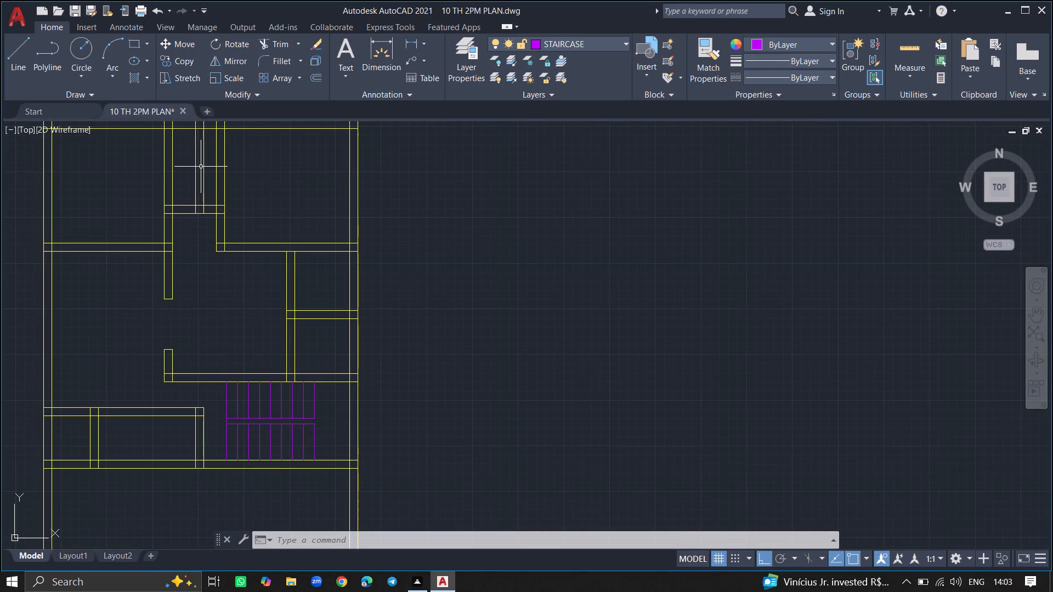
text(TR)
text(IM)
key(Return)
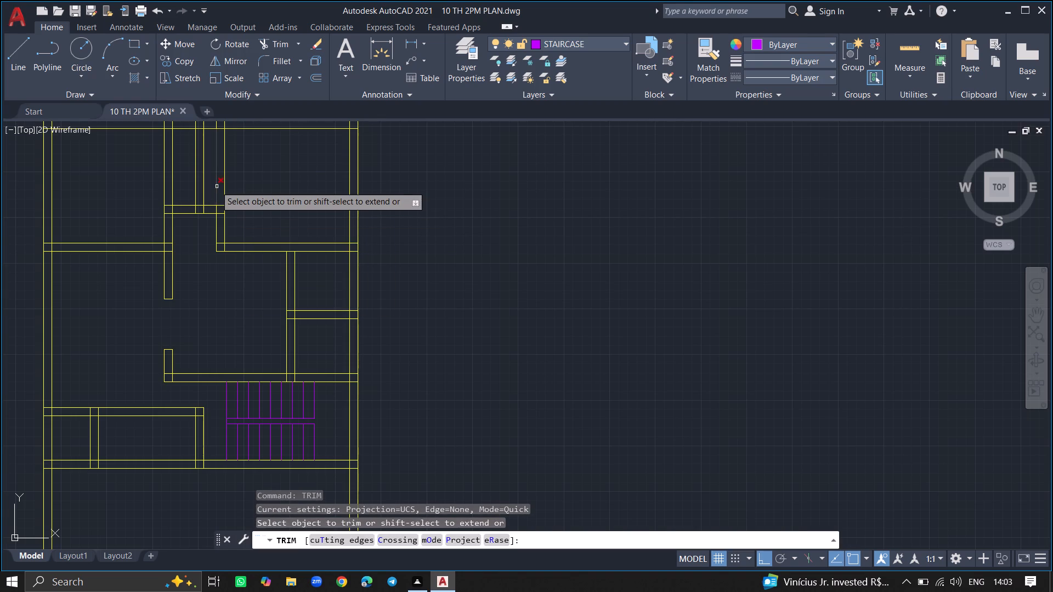
click(205, 185)
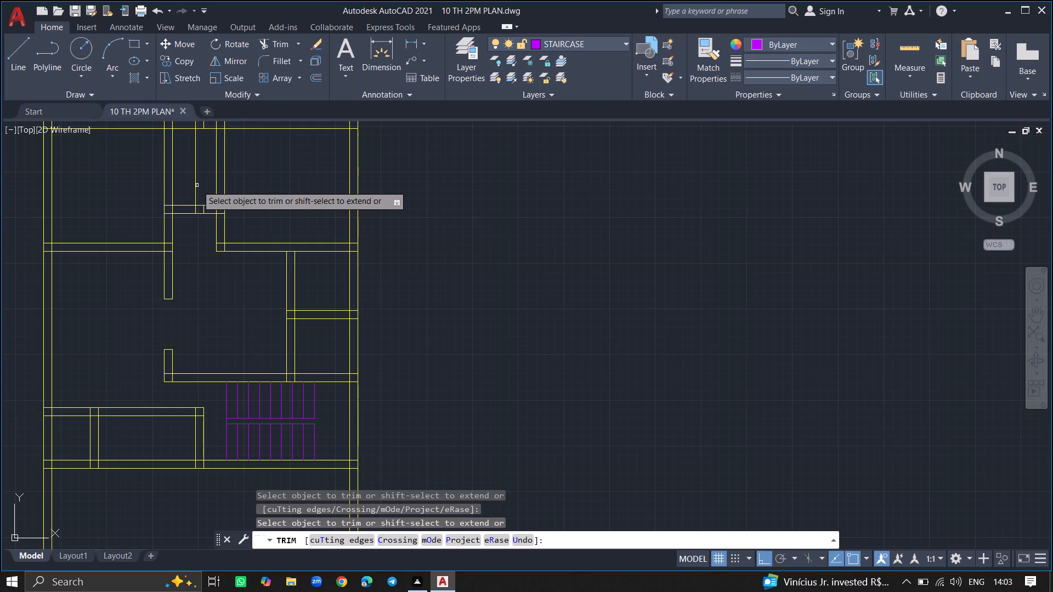
click(194, 185)
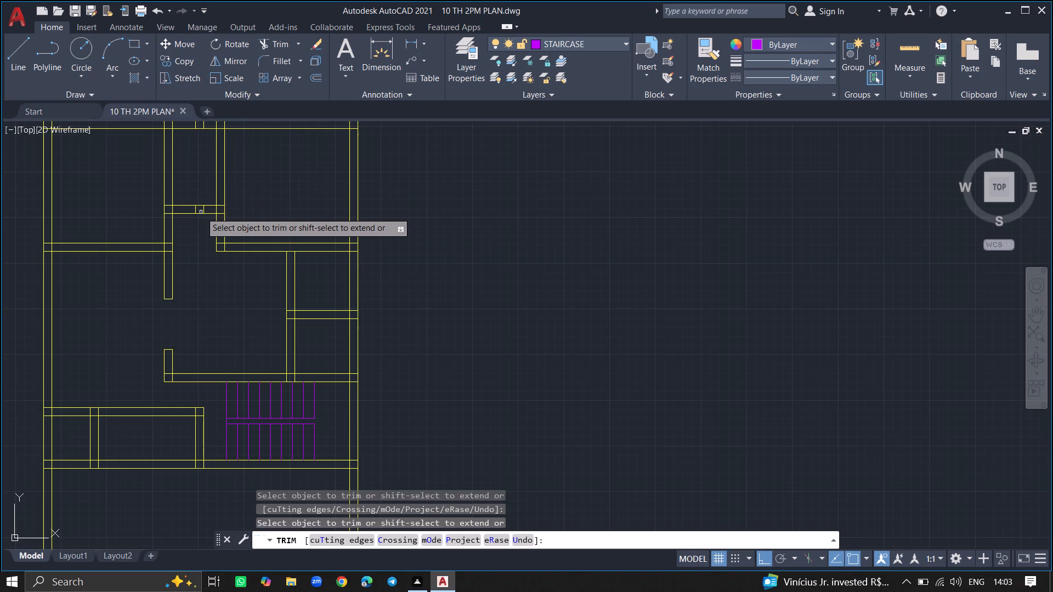
click(203, 212)
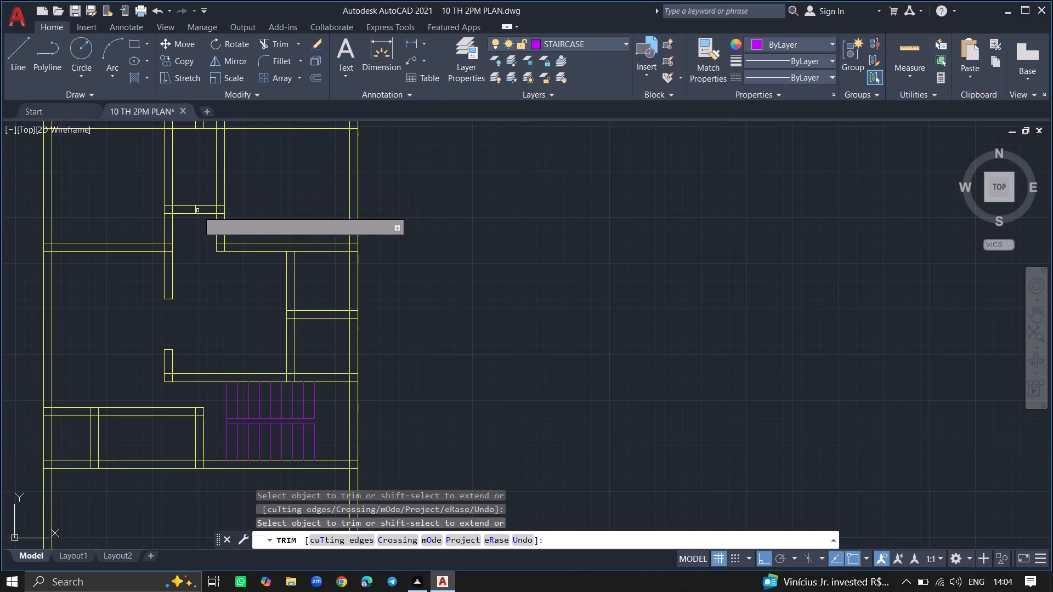
click(197, 210)
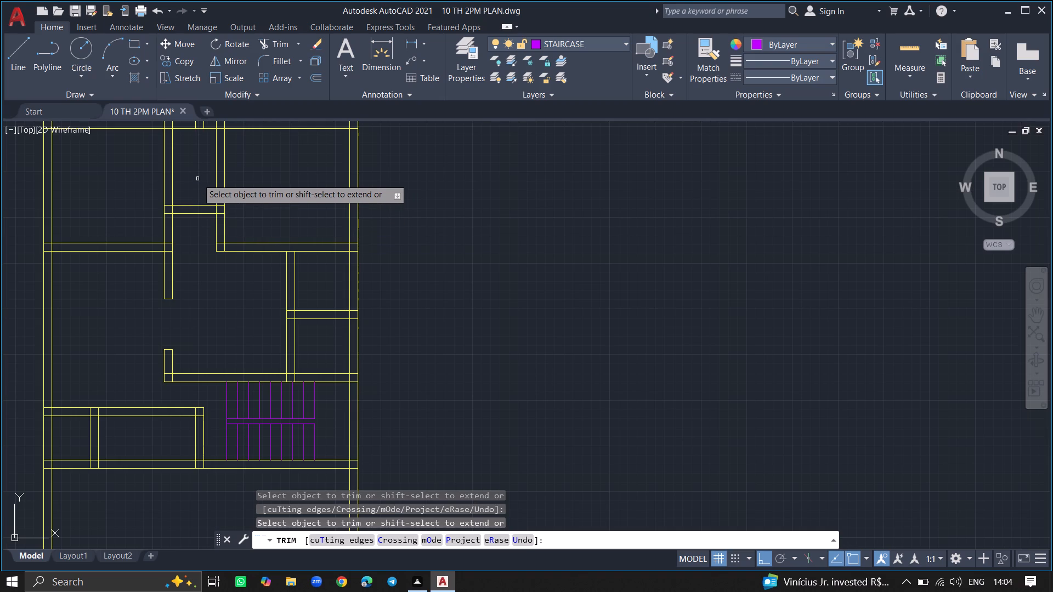
Trim away the two leftover vertical stubs inside the top exterior wall above the narrow middle room.
ctrl+scroll(197, 179, down, 1)
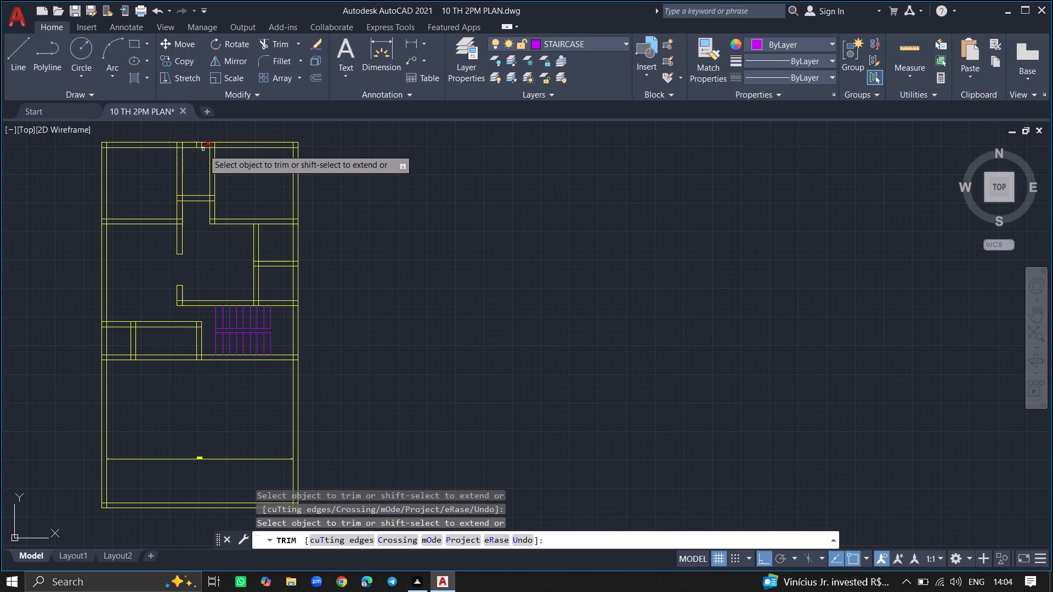
ctrl+scroll(201, 145, up, 1)
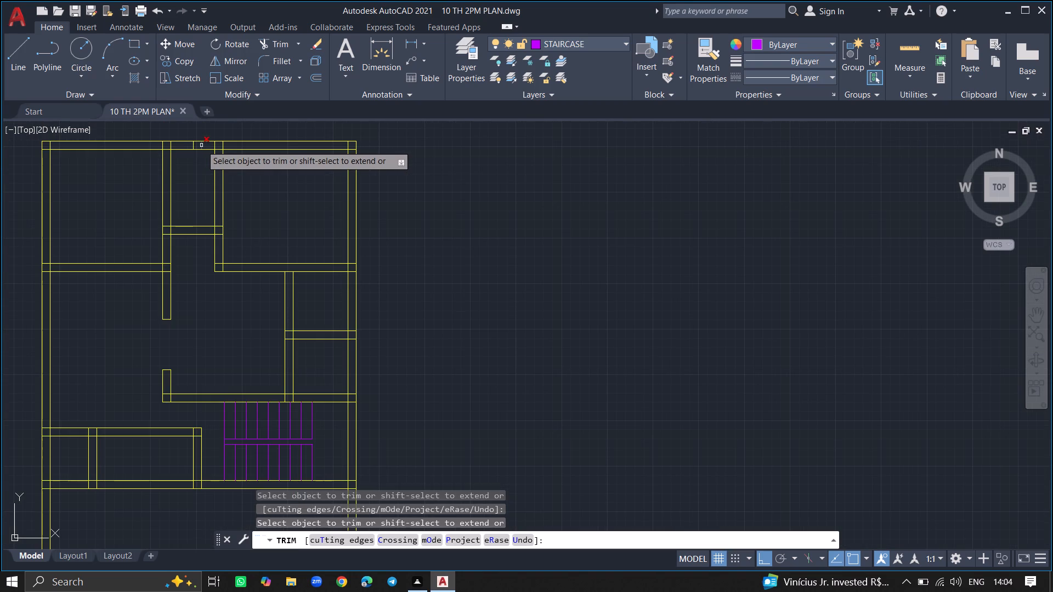
click(202, 145)
click(192, 147)
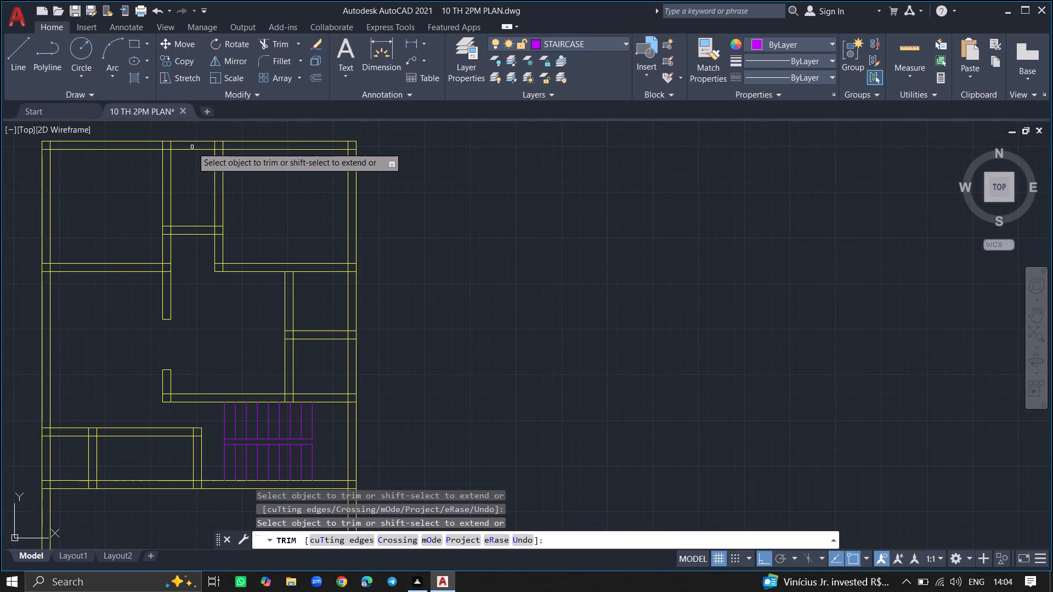
key(Return)
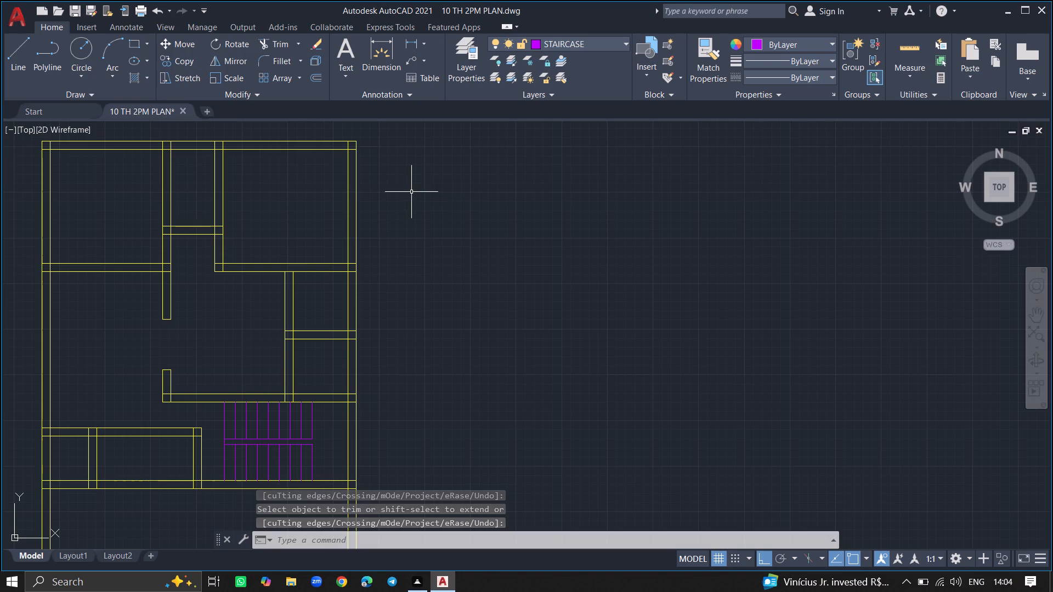
Make DOORS the current layer.
click(461, 80)
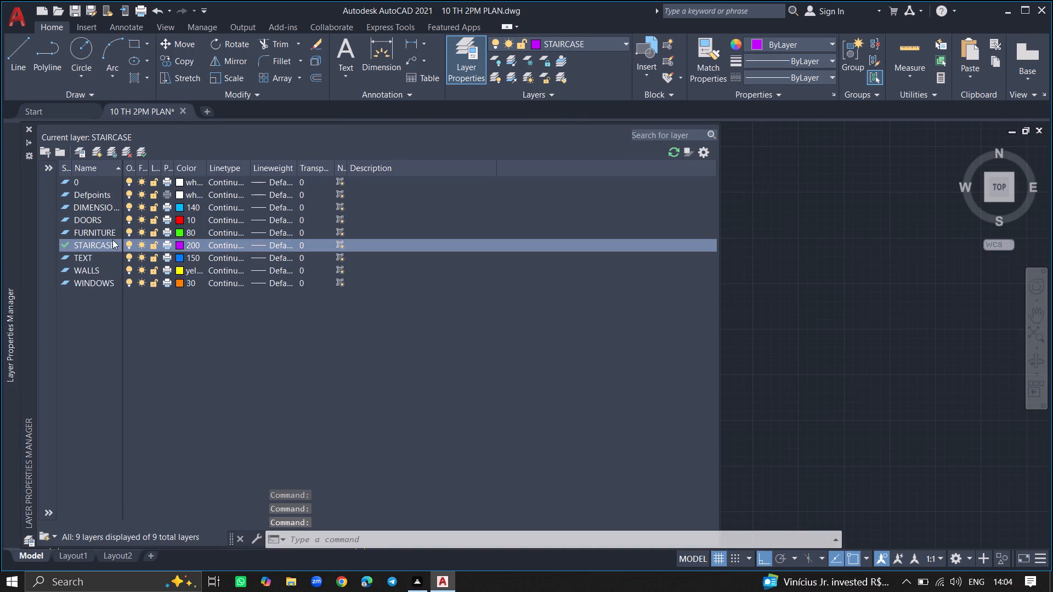
double_click(90, 219)
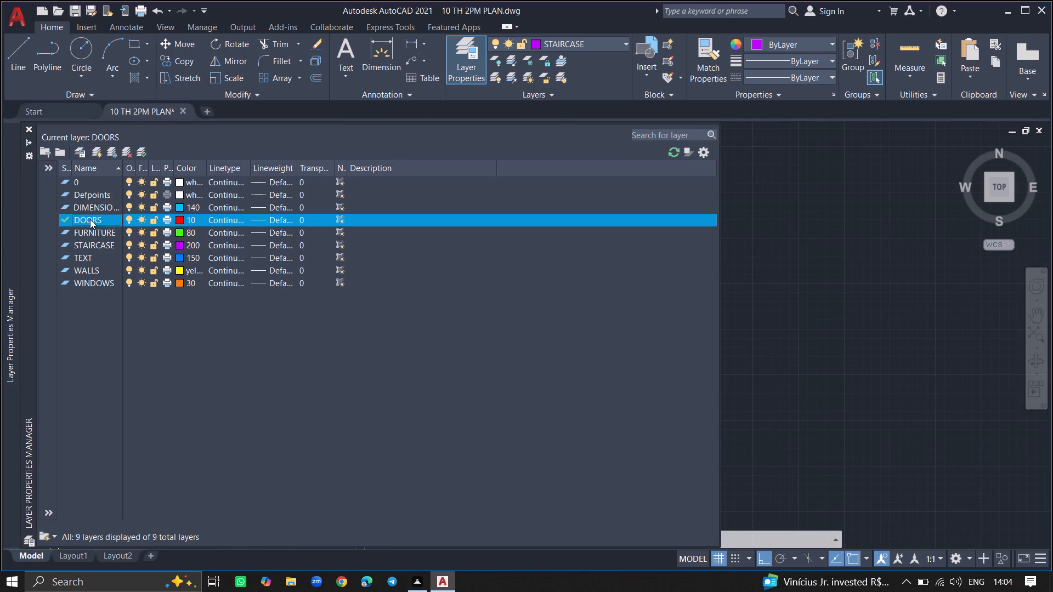
click(29, 127)
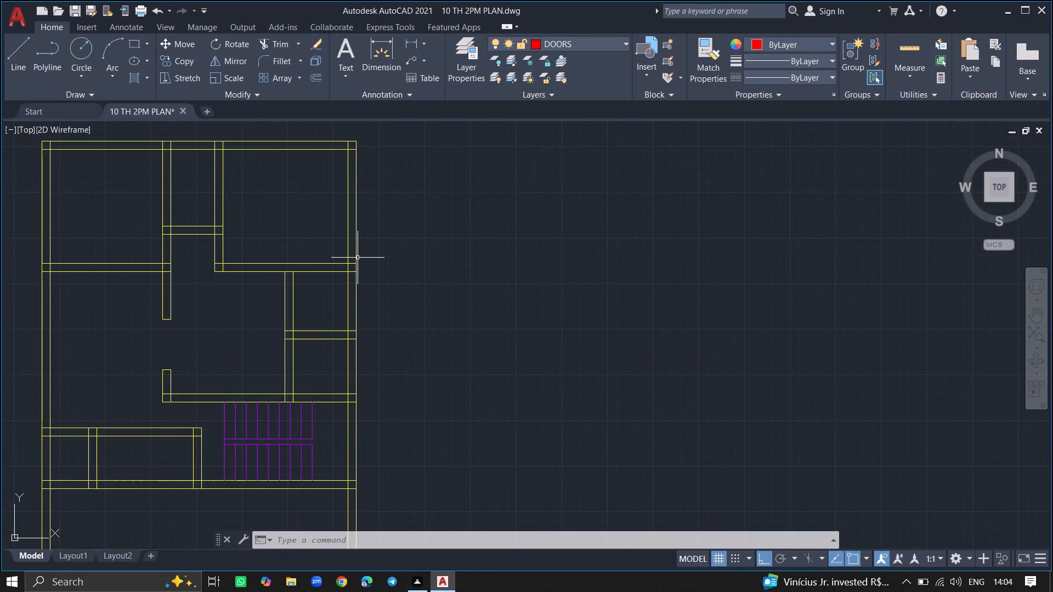
Insert the Door - Imperial sample block in the open space to the right of the plan.
key(ctrl+3)
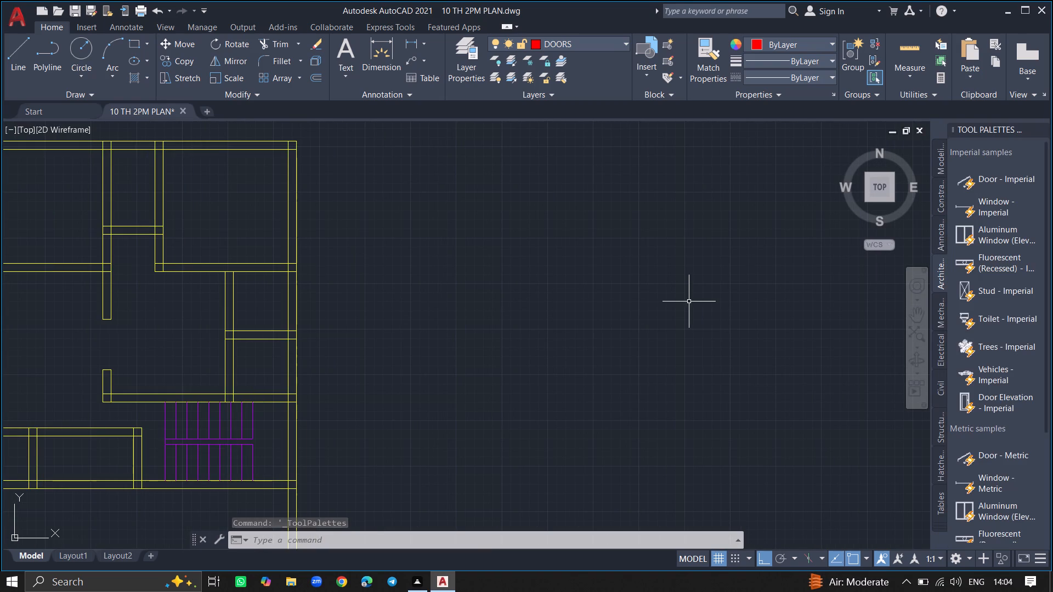
click(1017, 180)
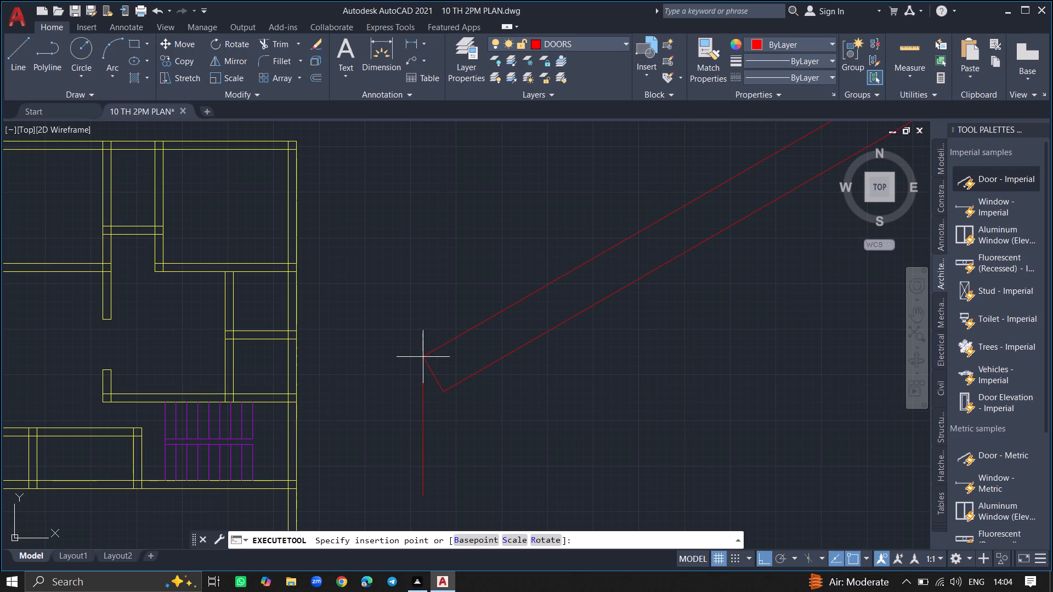
click(423, 357)
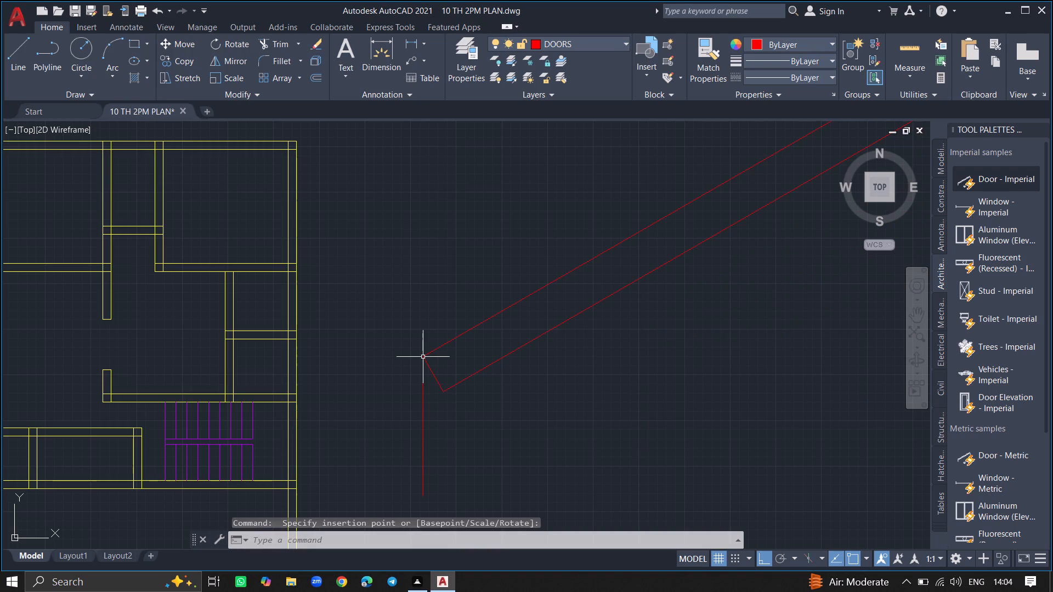
Set the inserted door block's swing to Open 90º.
ctrl+scroll(423, 357, down, 1)
click(423, 357)
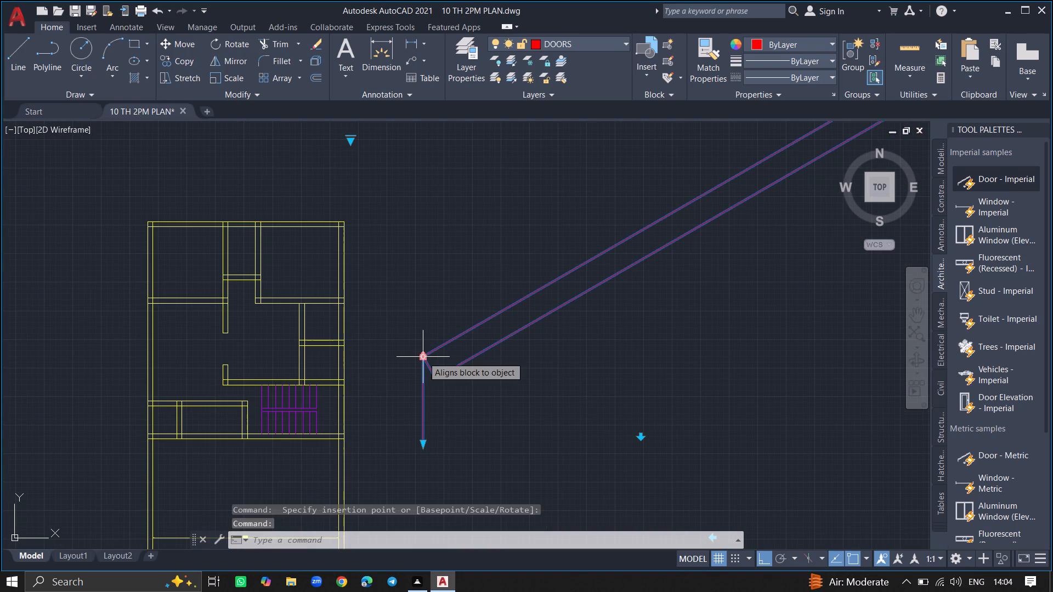
ctrl+scroll(420, 291, down, 2)
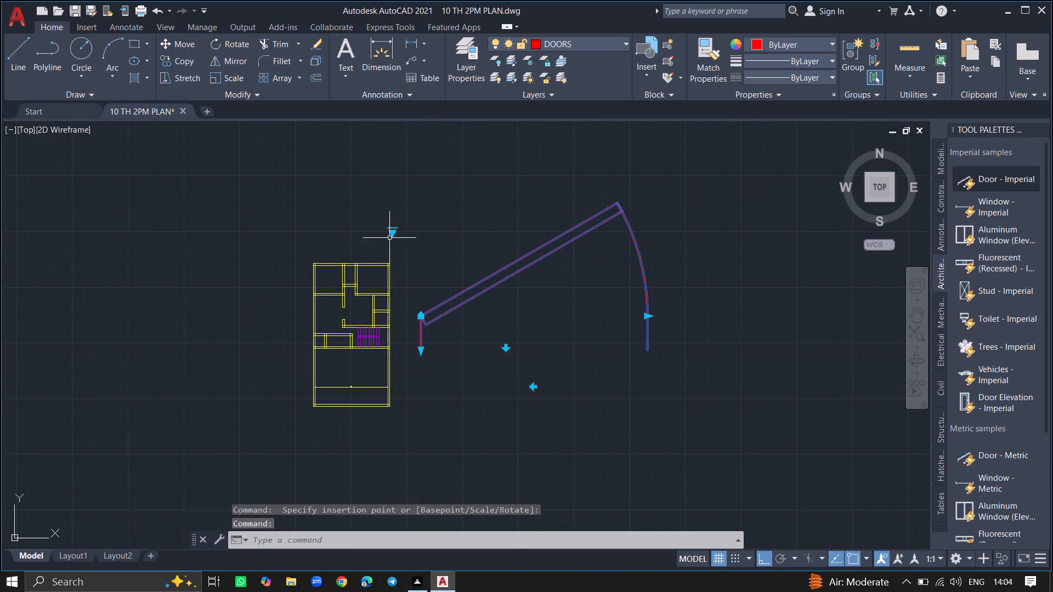
click(390, 232)
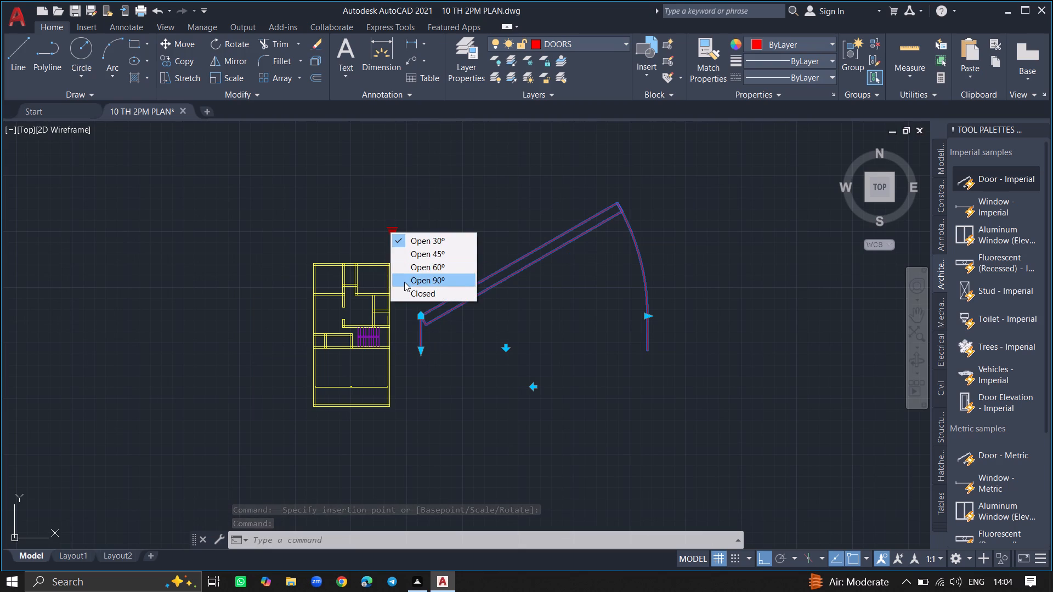
click(404, 282)
key(Escape)
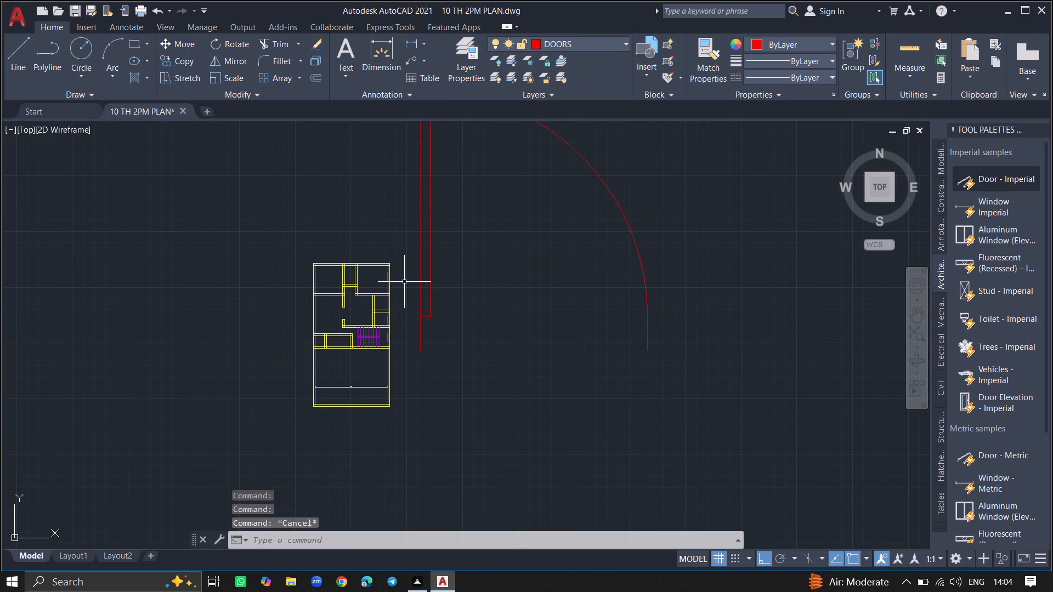
Scale the oversized door block down freehand from a base point on its leaf until it is close to room size.
click(421, 271)
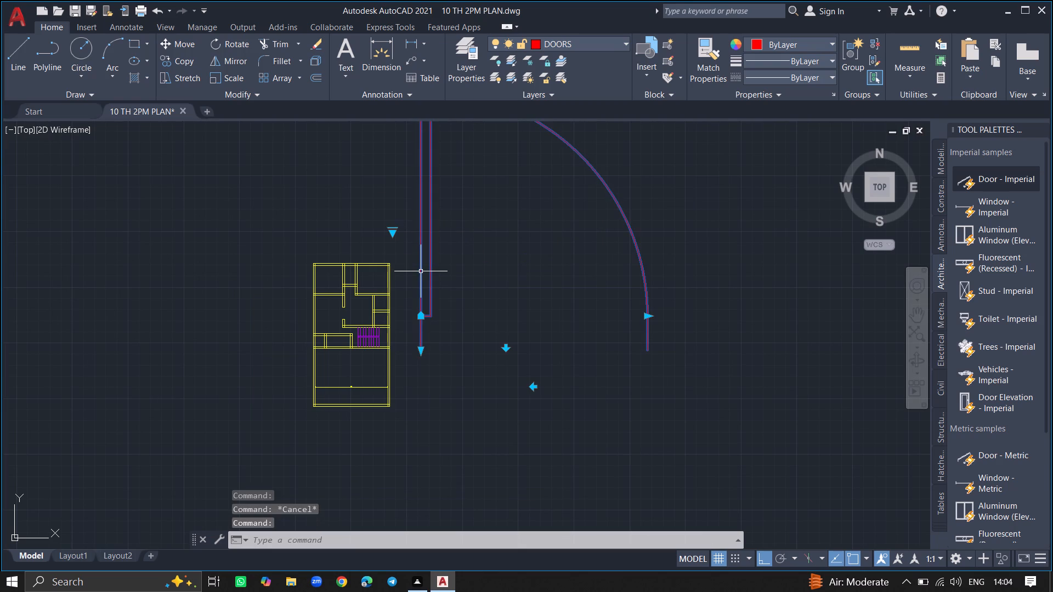
text(SC)
key(Return)
click(426, 201)
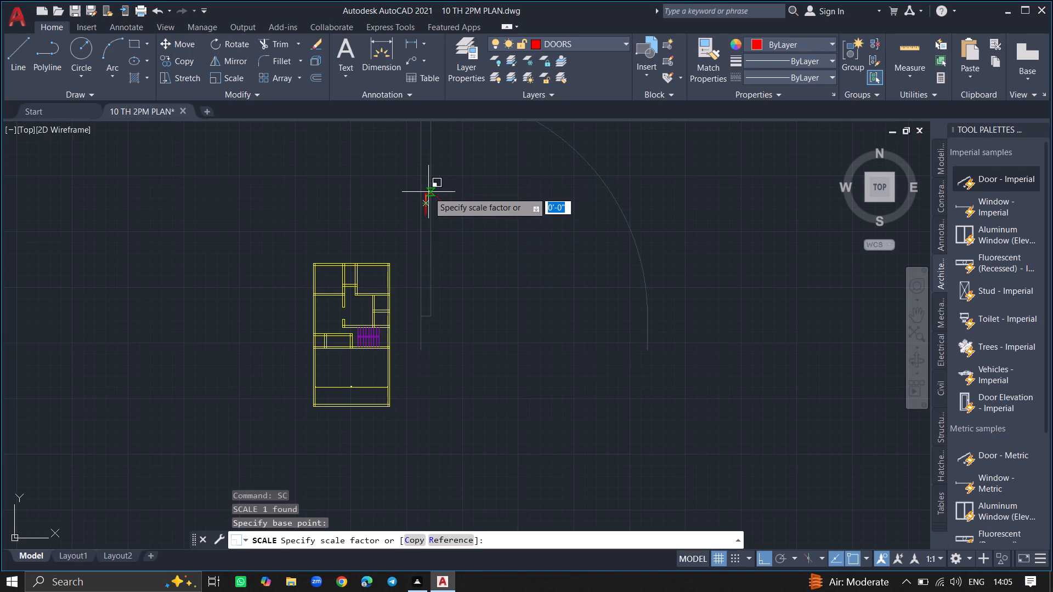
ctrl+scroll(428, 192, up, 5)
click(428, 214)
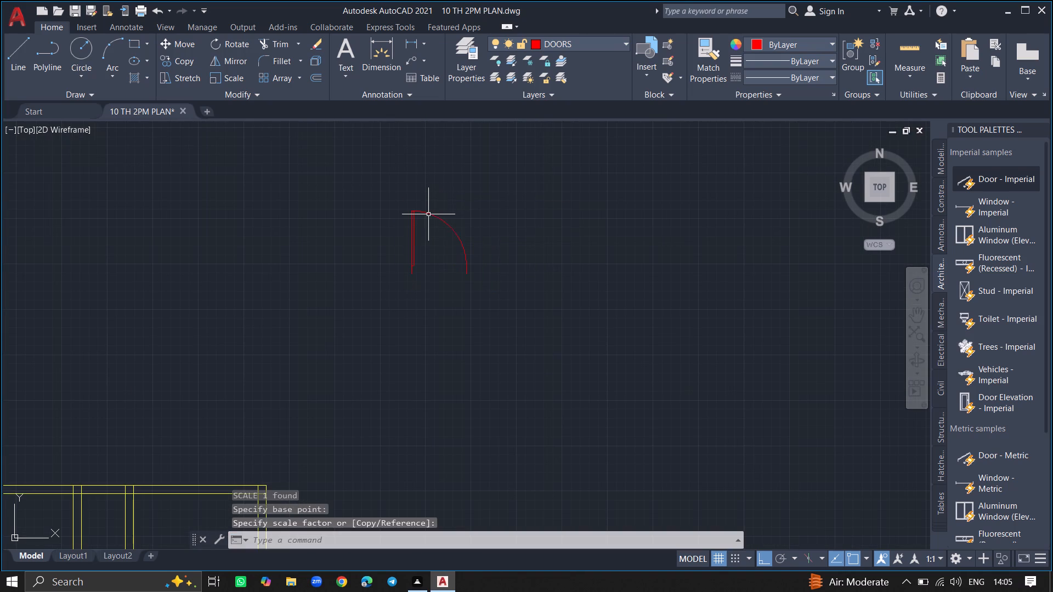
Move the door block, with Ortho off, into the top-right room beside its lower-left corner.
click(412, 222)
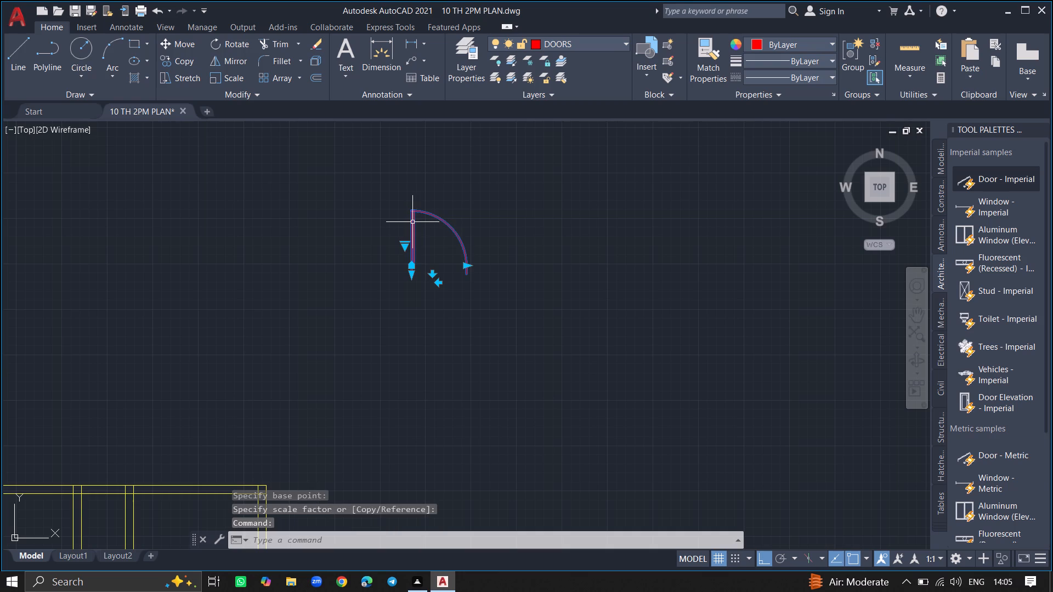
text(MOVE)
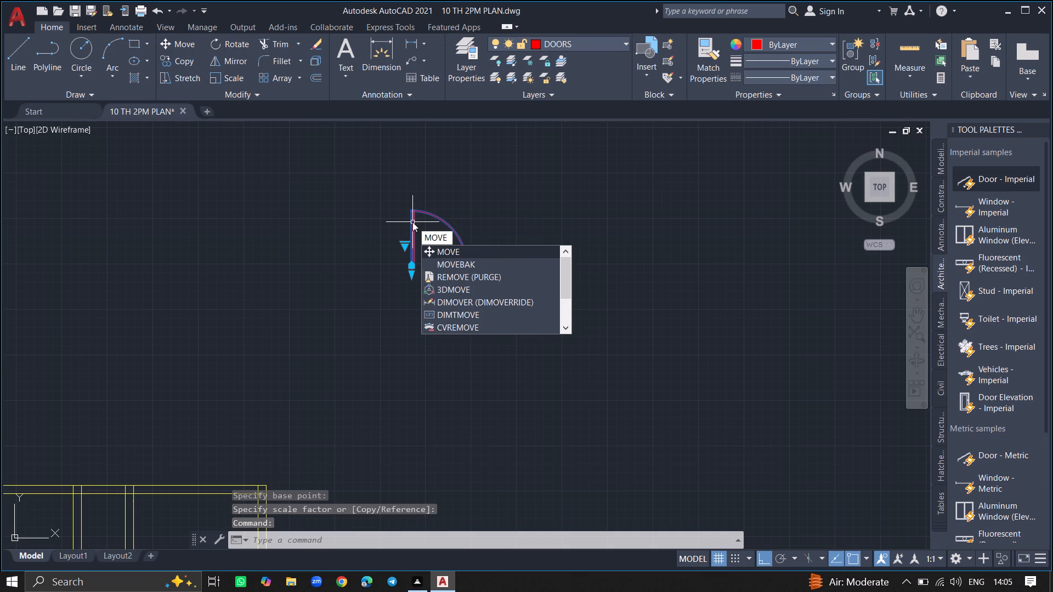
key(Return)
click(412, 222)
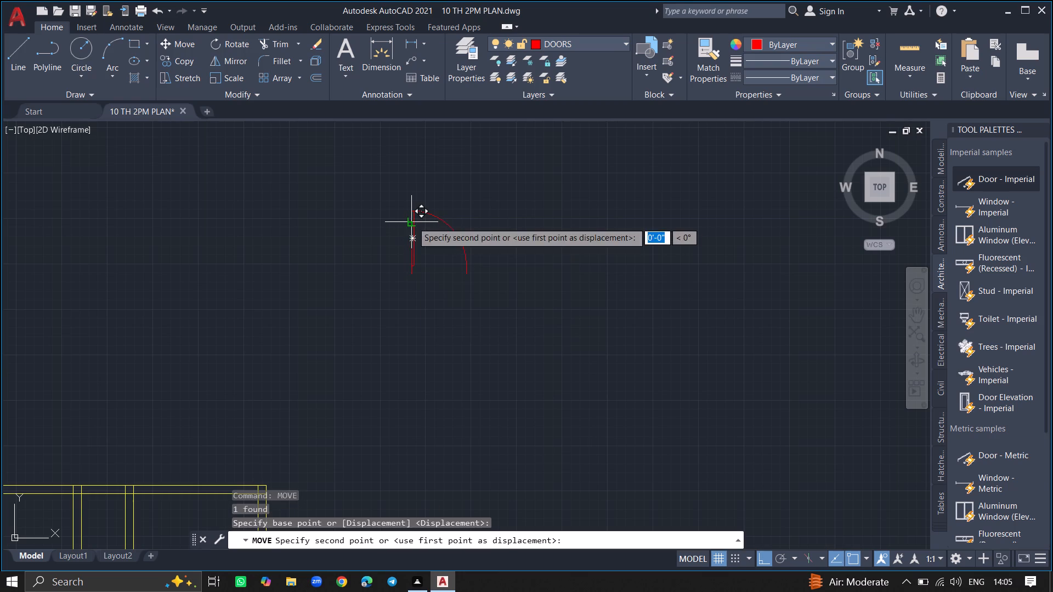
ctrl+scroll(343, 259, down, 2)
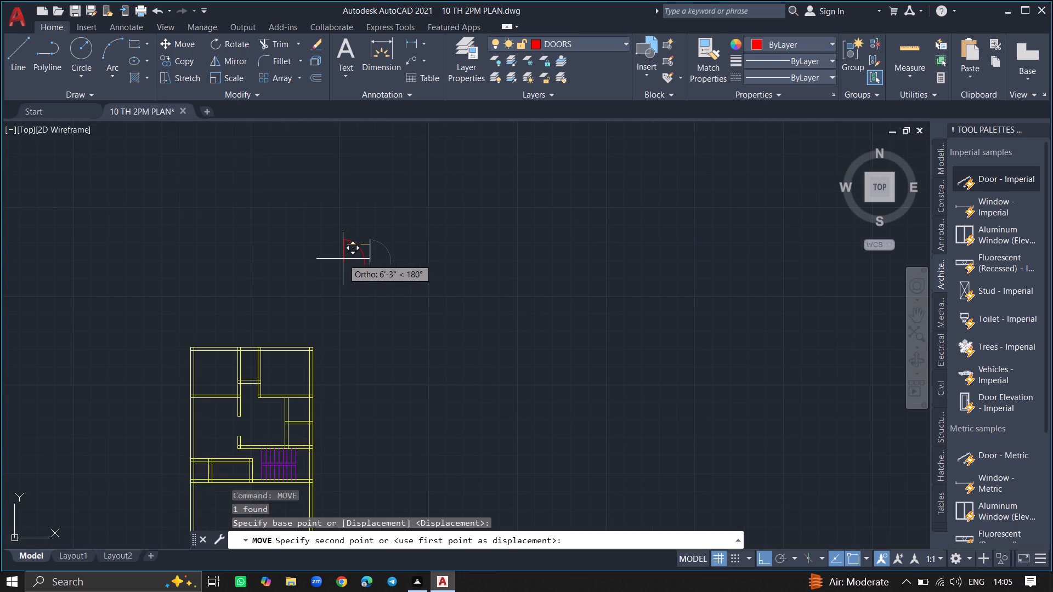
key(F8)
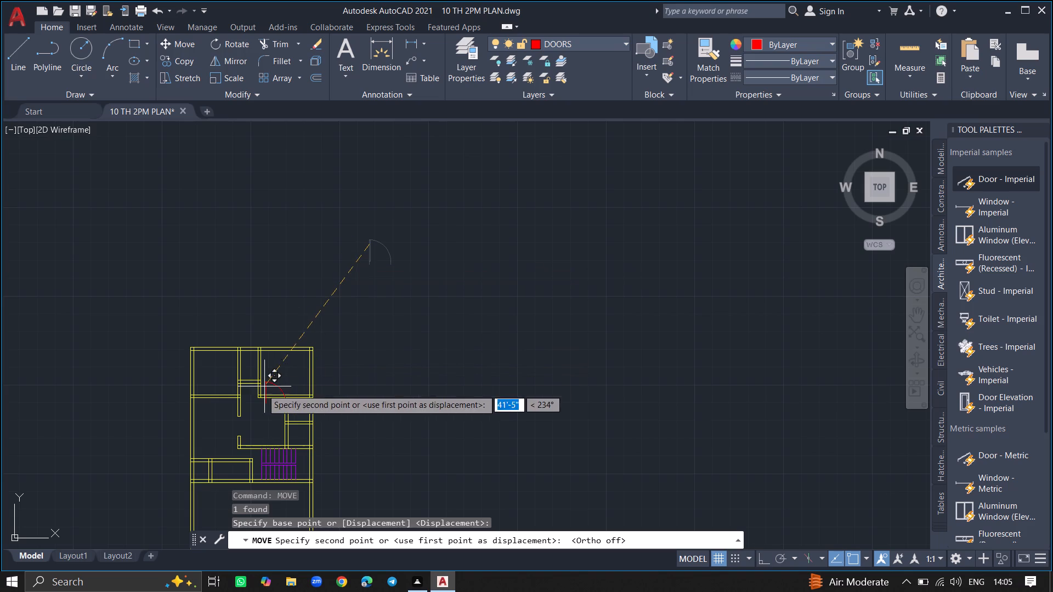
ctrl+scroll(253, 411, up, 4)
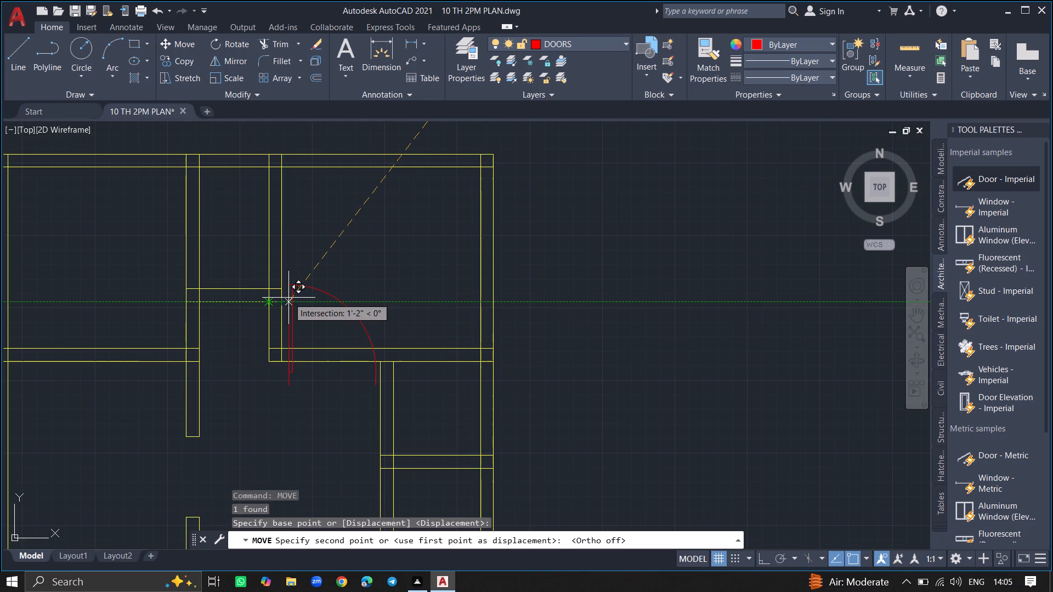
click(292, 295)
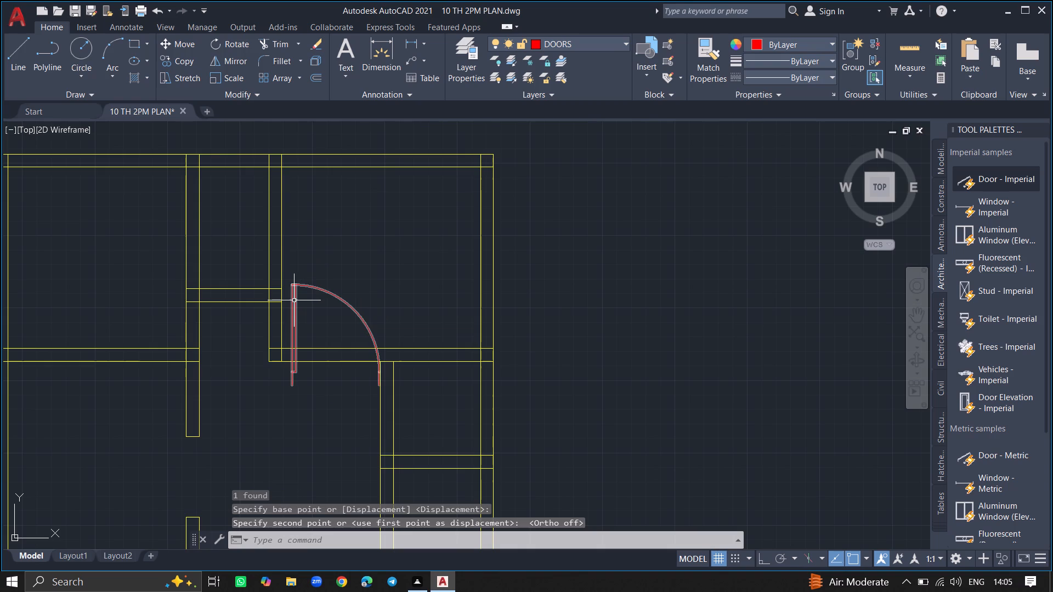
Scale the door block down freehand again, to roughly half size, from the middle of its leaf.
click(294, 300)
text(SC)
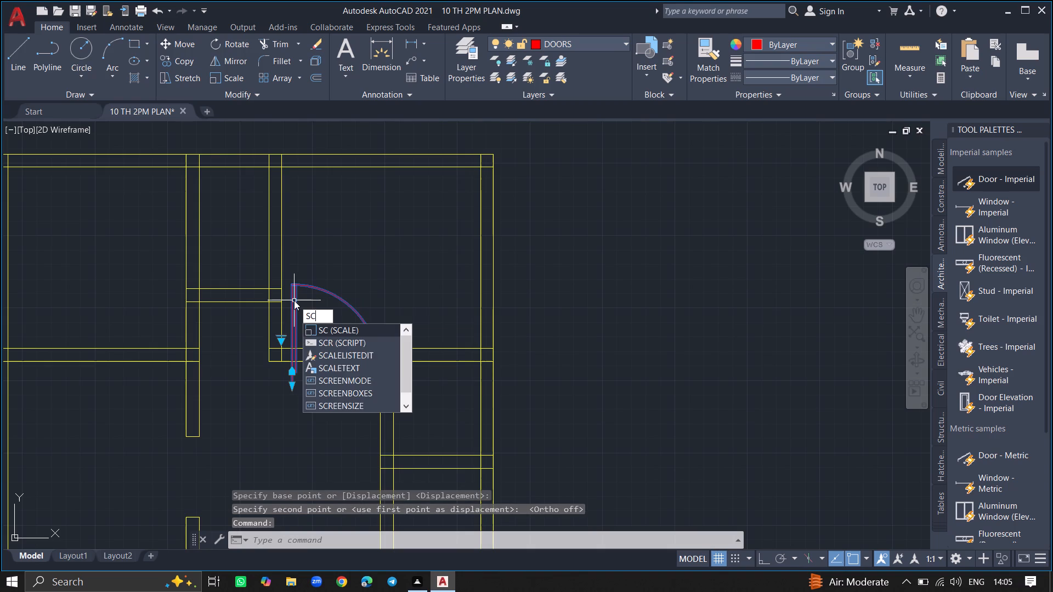
key(Return)
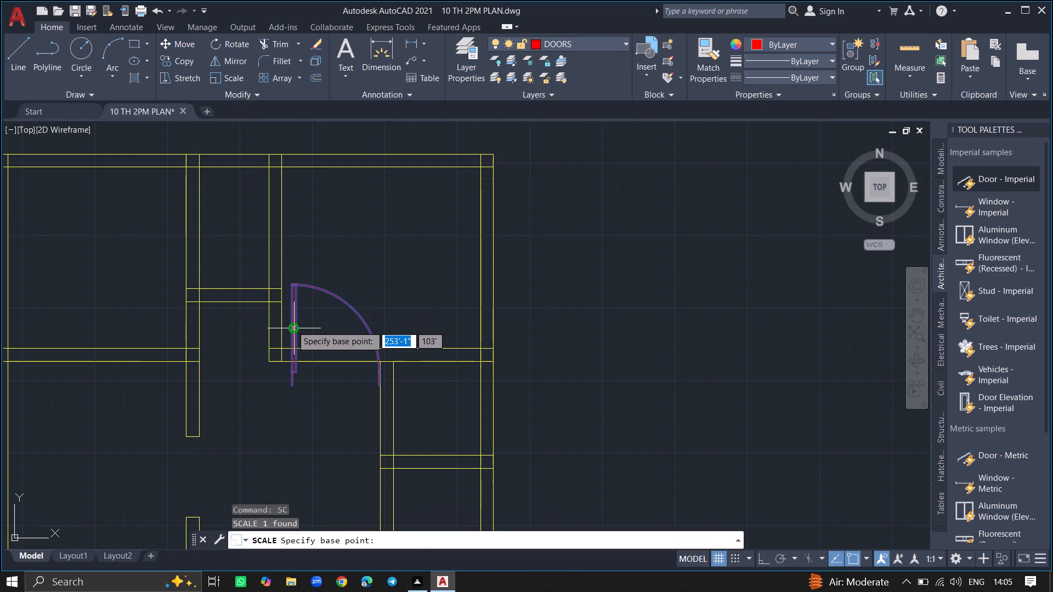
click(292, 326)
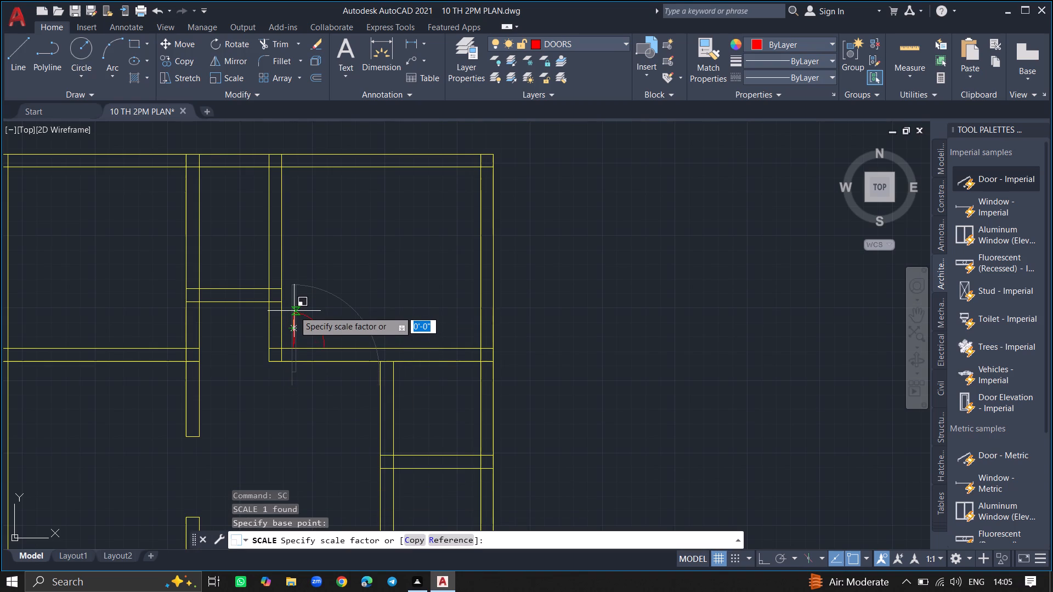
click(298, 303)
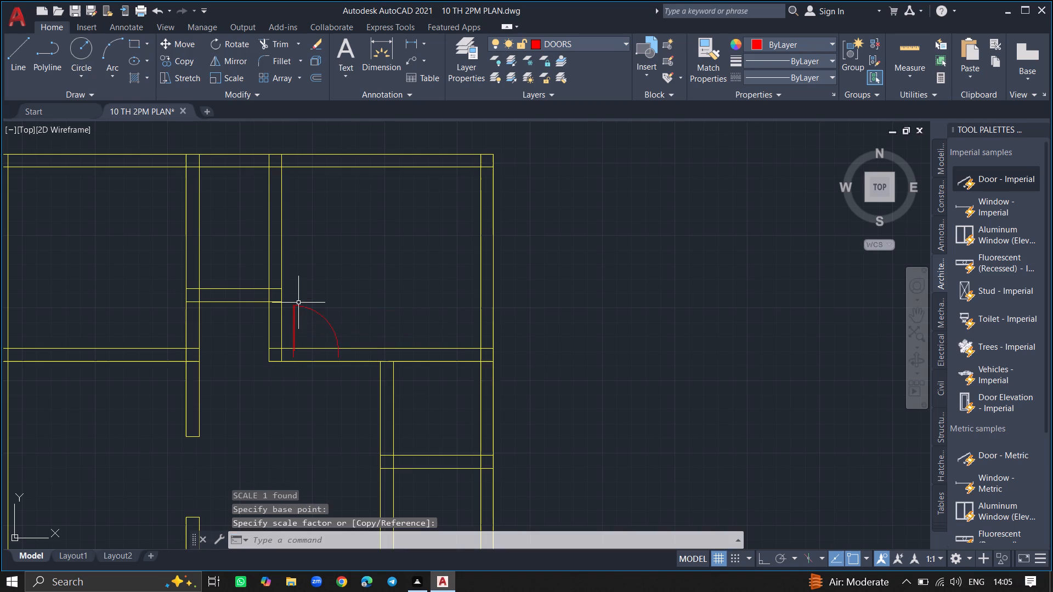
Move the door block across the top-right room's lower wall, with its leaf close beside the left partition.
click(295, 314)
text(MO)
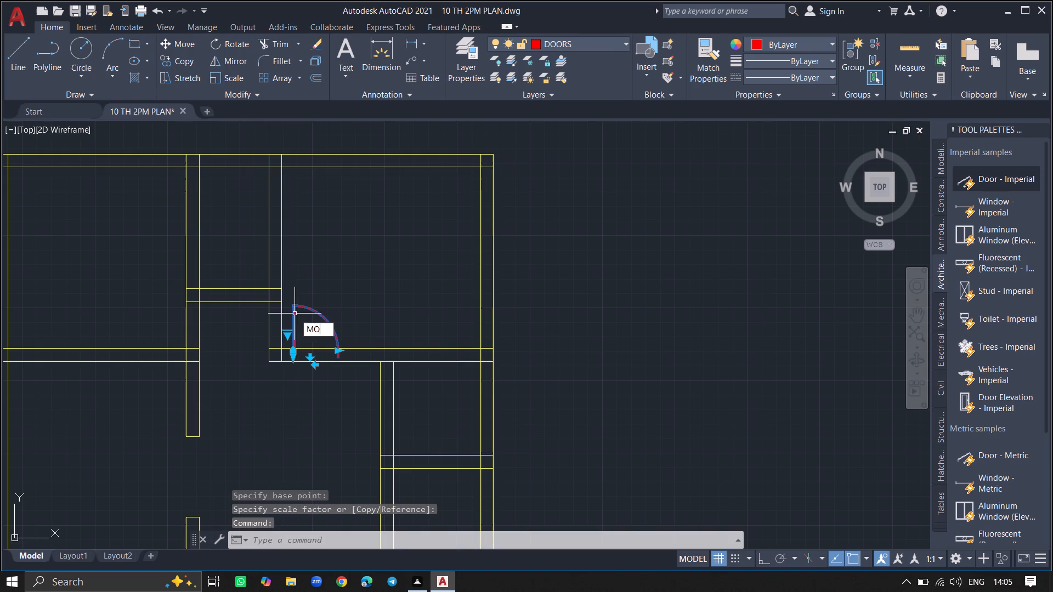
text(VE)
key(Return)
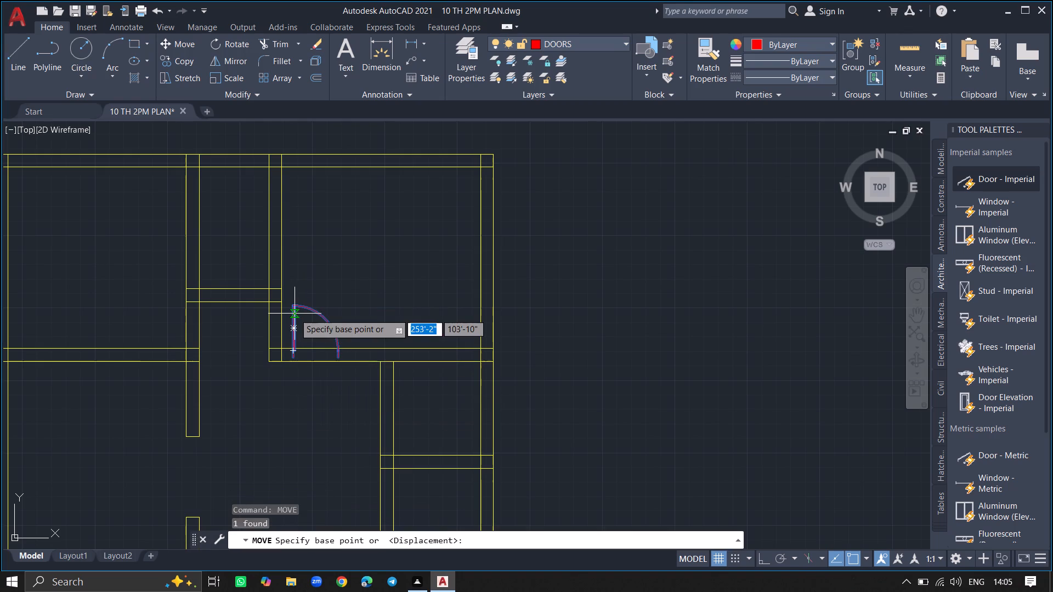
click(293, 322)
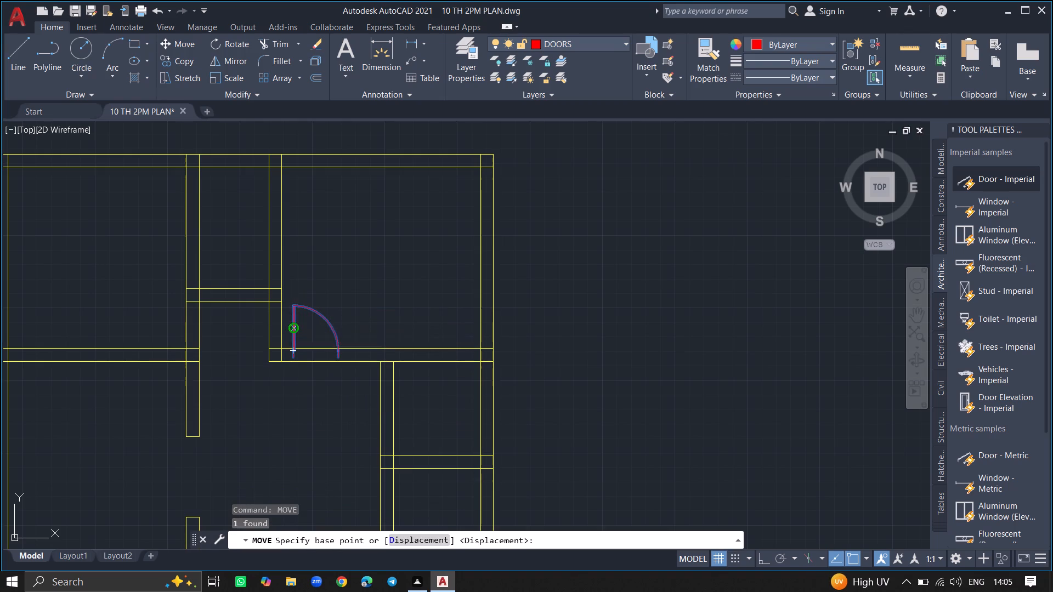
ctrl+scroll(285, 341, up, 2)
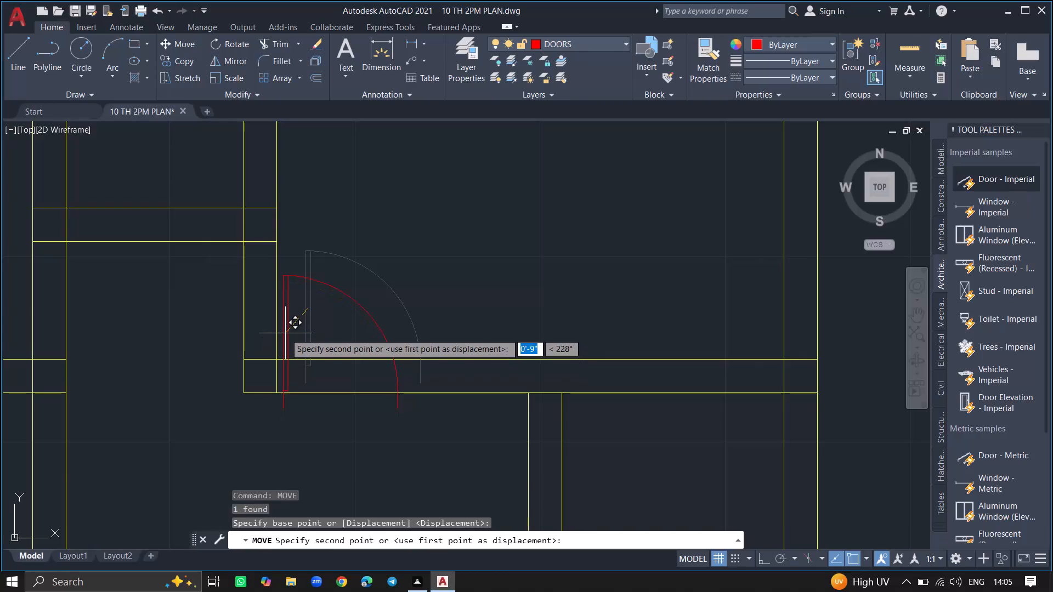
click(285, 328)
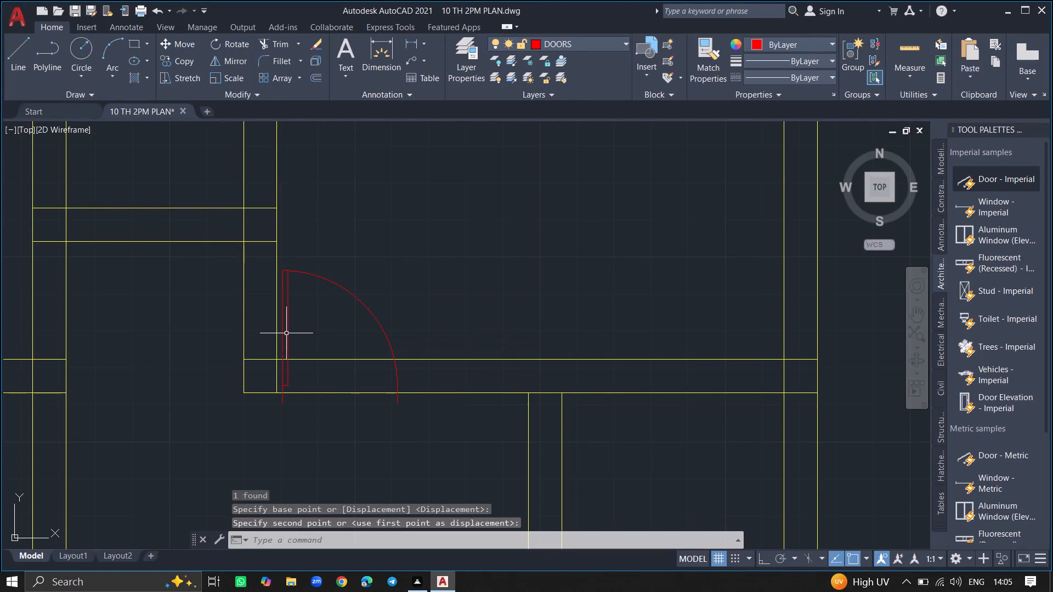
Trim both lines of the top-right room's lower wall within the door opening, including the short piece inside the leaf.
ctrl+scroll(307, 412, up, 1)
text(TRIM)
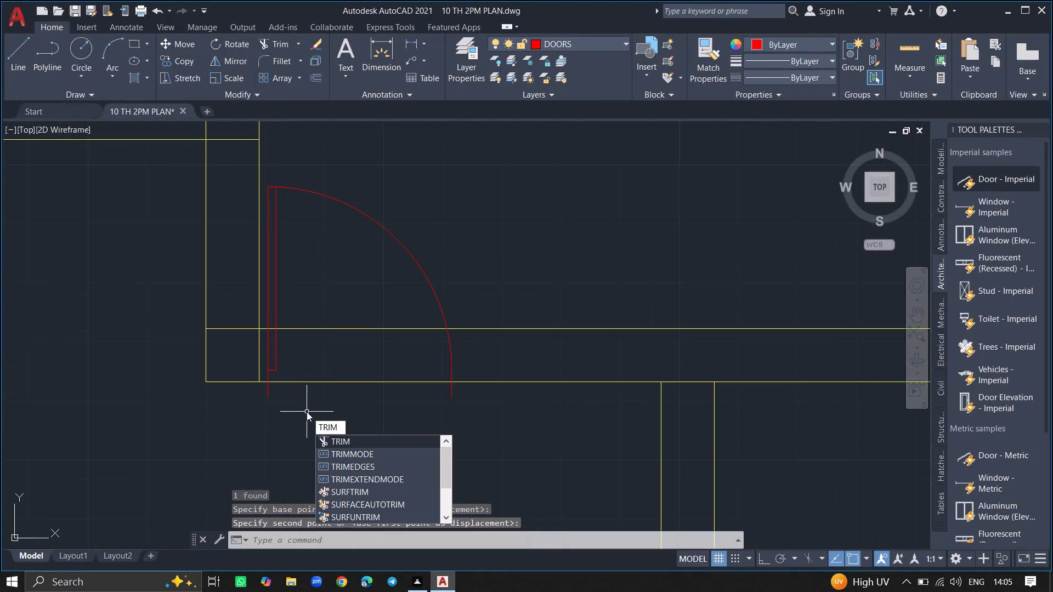
key(Return)
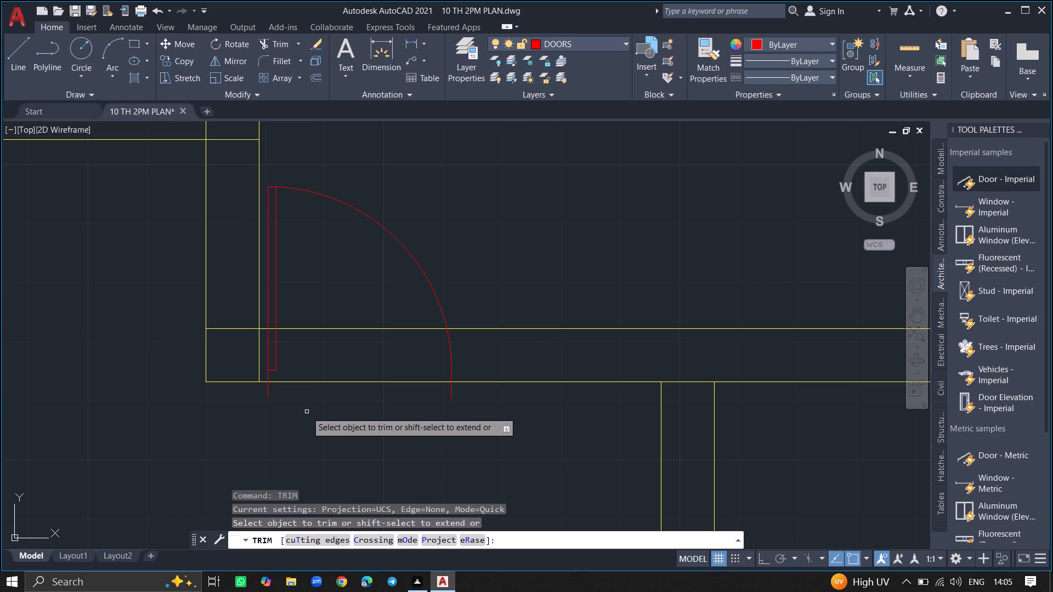
click(318, 381)
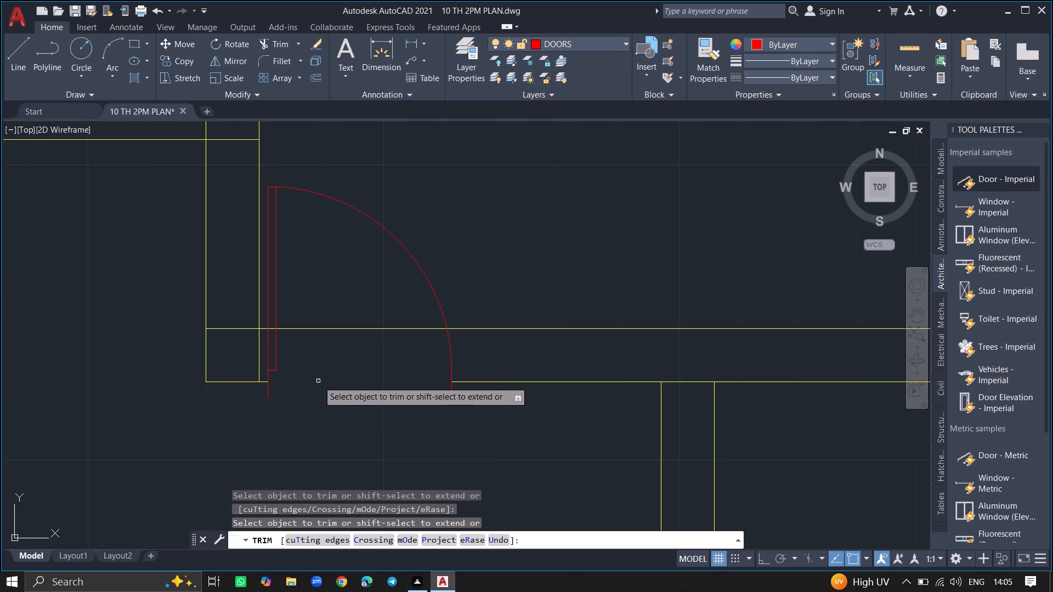
click(322, 328)
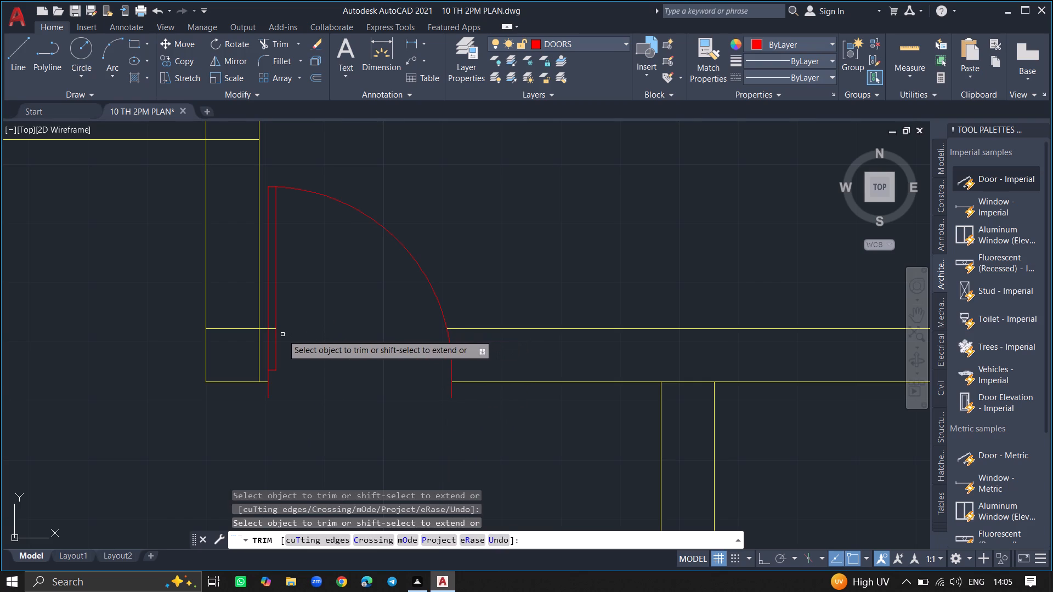
drag(272, 327, 347, 334)
click(347, 334)
click(347, 334)
key(space)
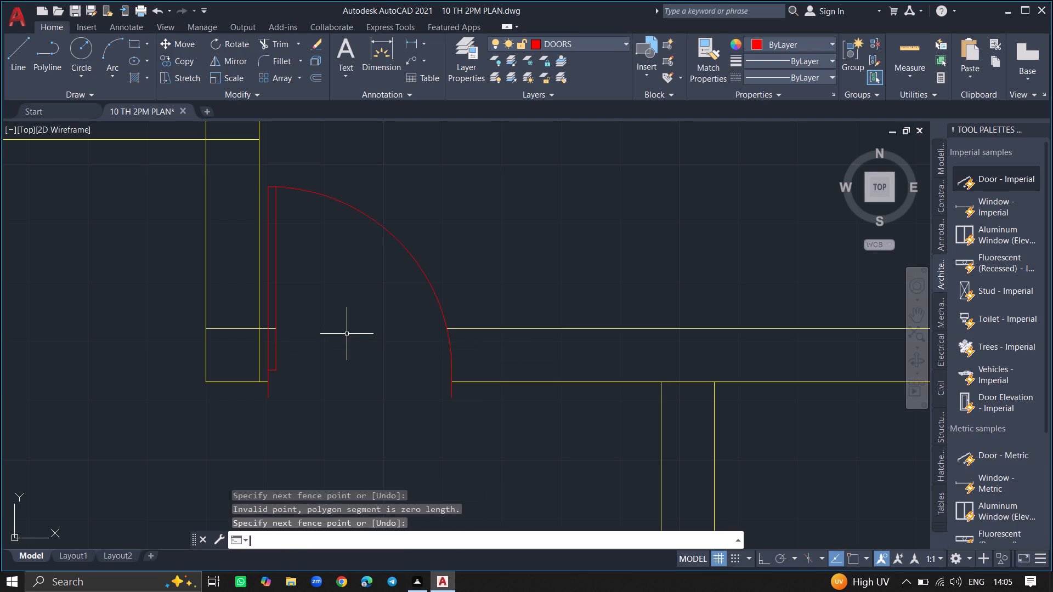
key(space)
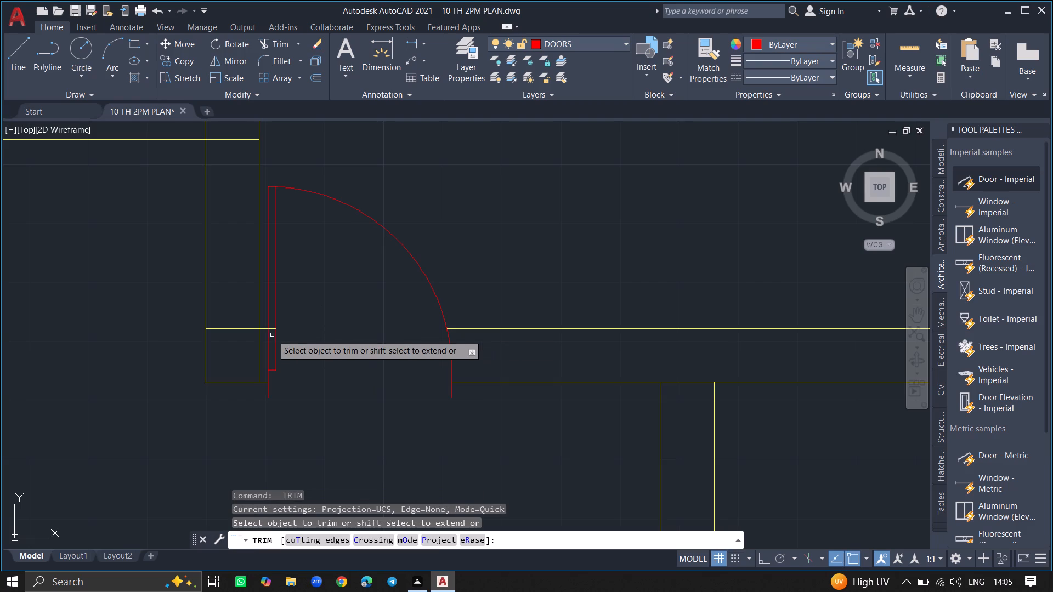
ctrl+scroll(272, 335, up, 4)
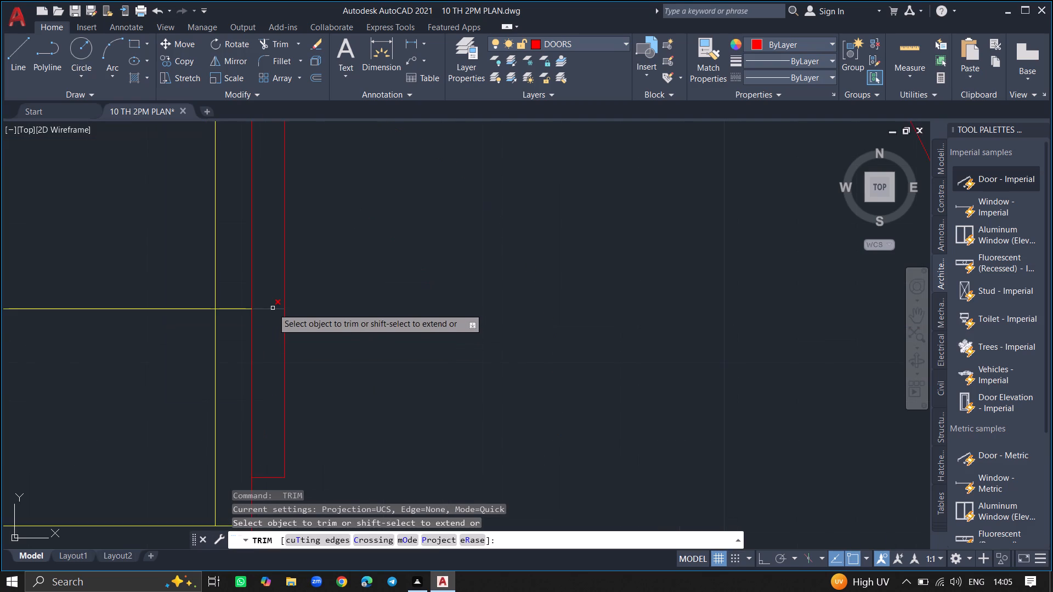
drag(273, 308, 327, 326)
key(Return)
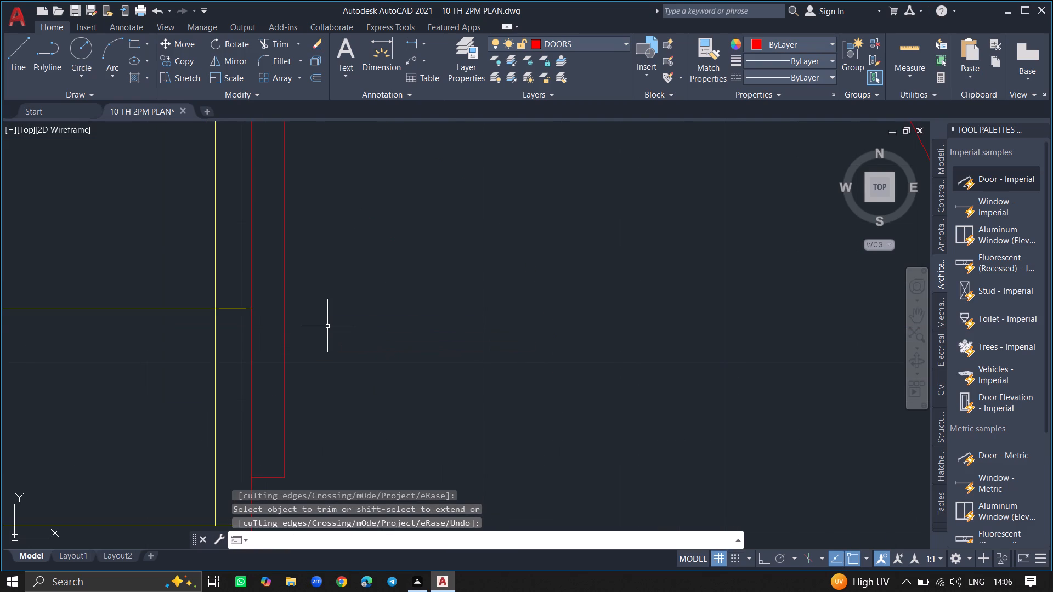
Copy the door block about 8'-1" horizontally to the left, onto the top-left room's lower wall beside its right partition.
ctrl+scroll(327, 326, down, 4)
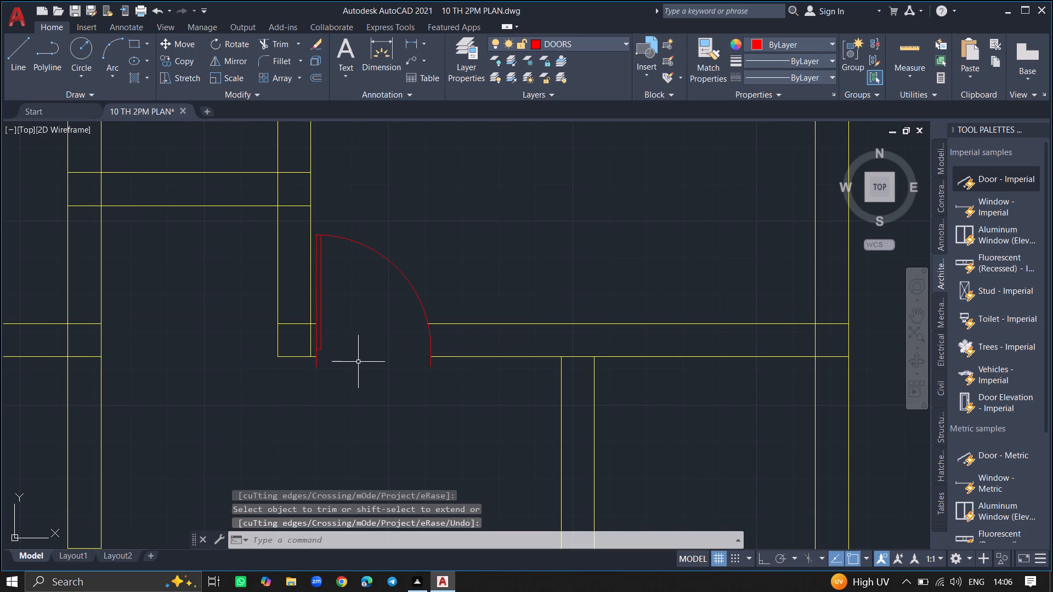
ctrl+scroll(358, 362, down, 2)
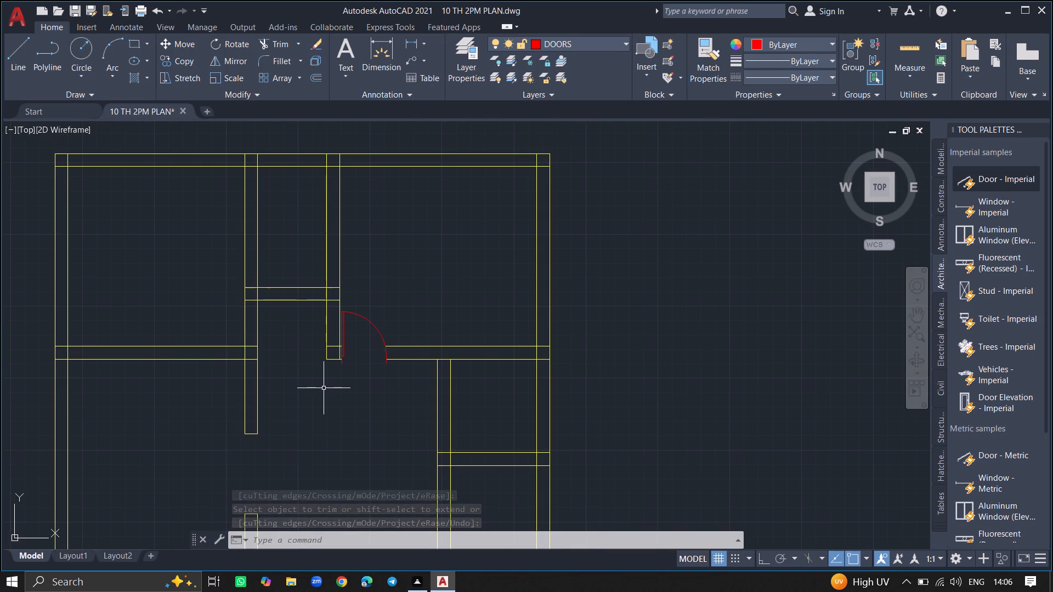
click(343, 338)
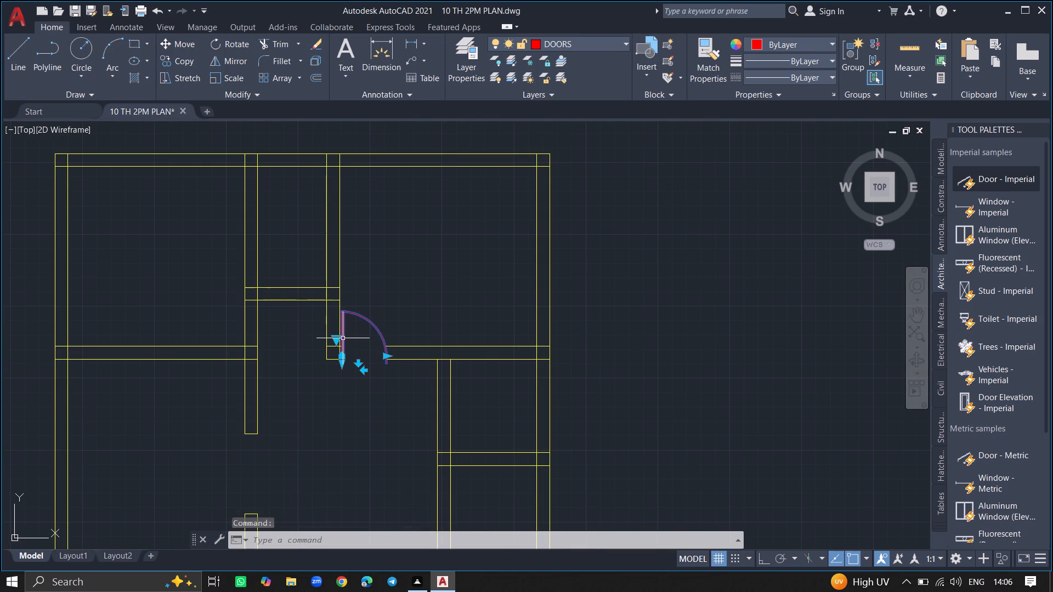
text(COPY)
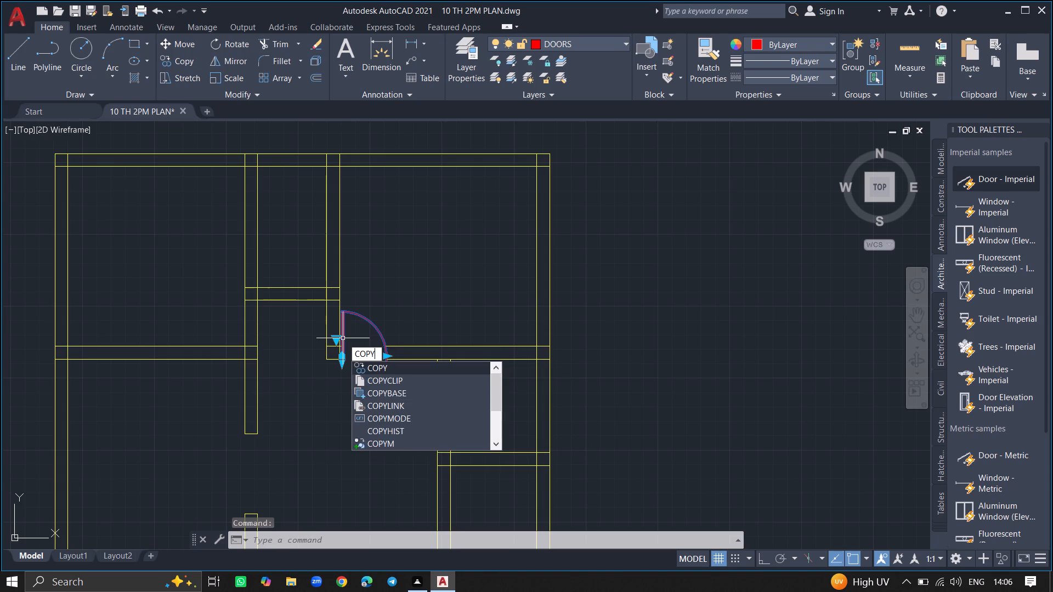
key(Return)
click(343, 338)
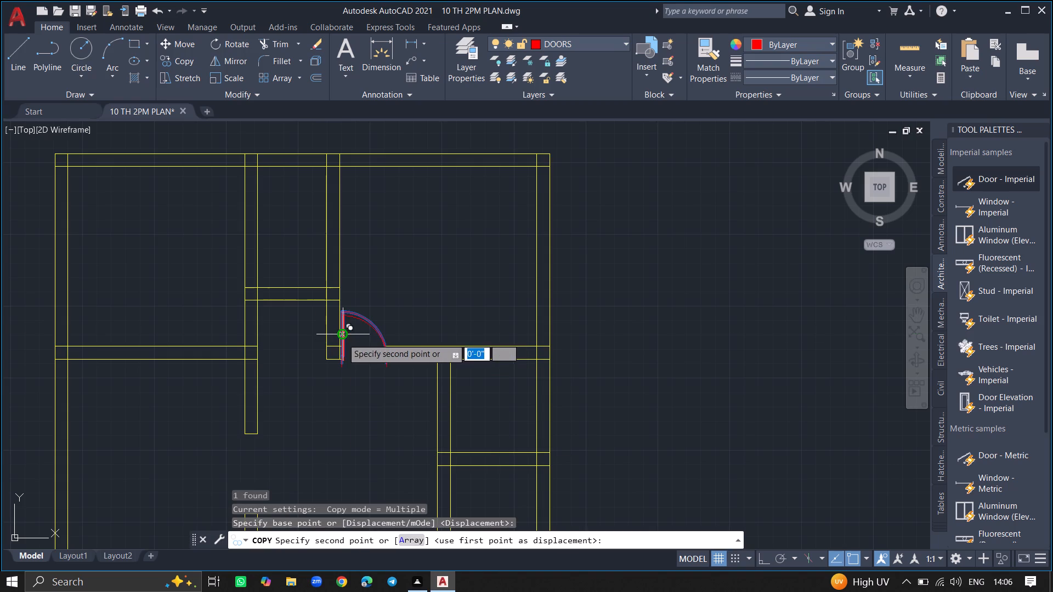
click(203, 335)
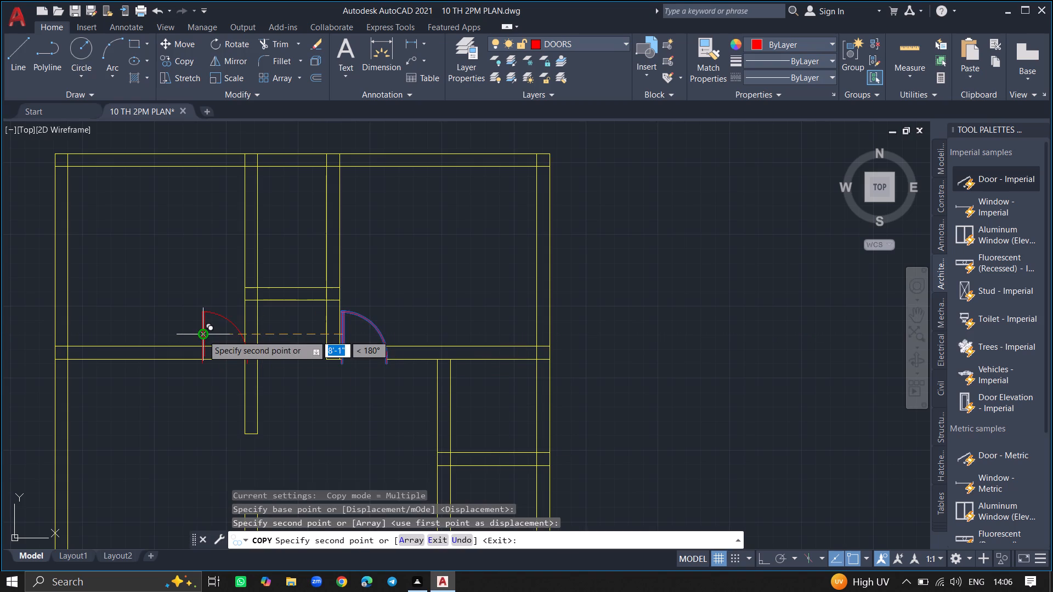
key(Escape)
Rotate the copied door block 90° about the upper end of its leaf, with Ortho on.
click(203, 335)
text(RO)
key(Return)
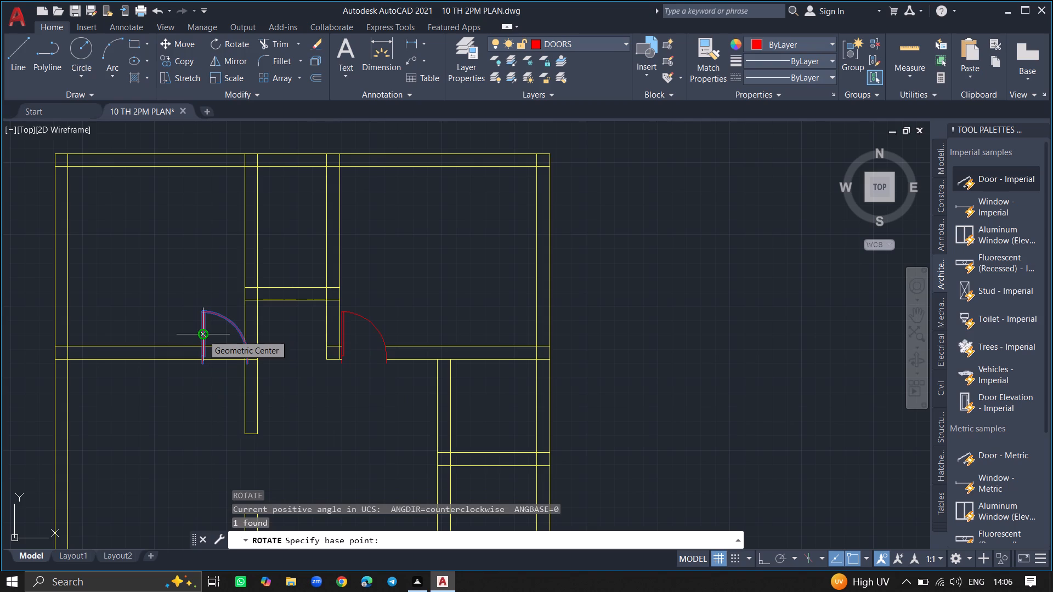
key(F8)
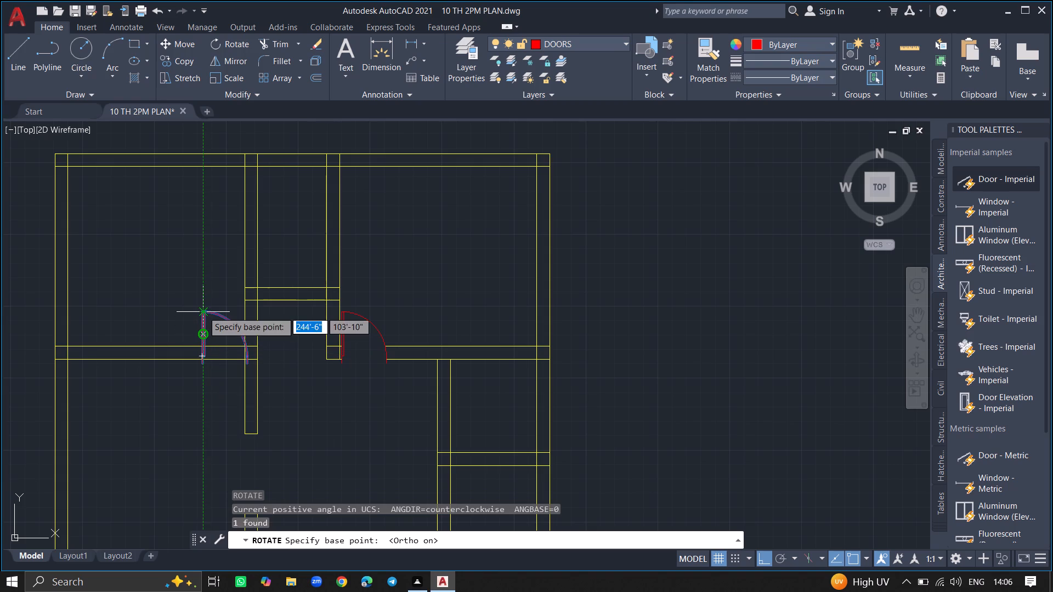
click(203, 311)
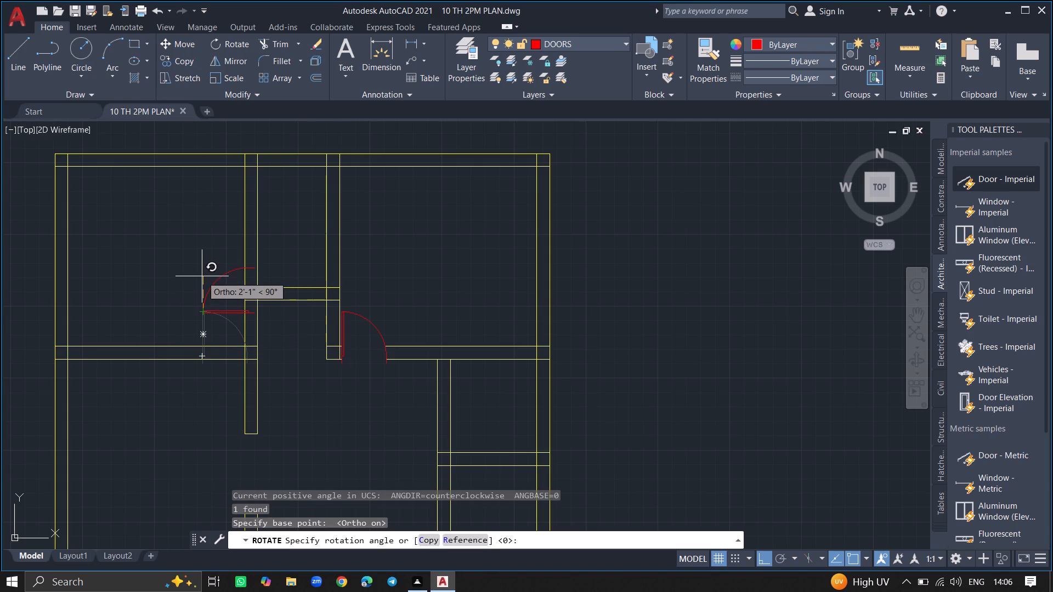
click(202, 276)
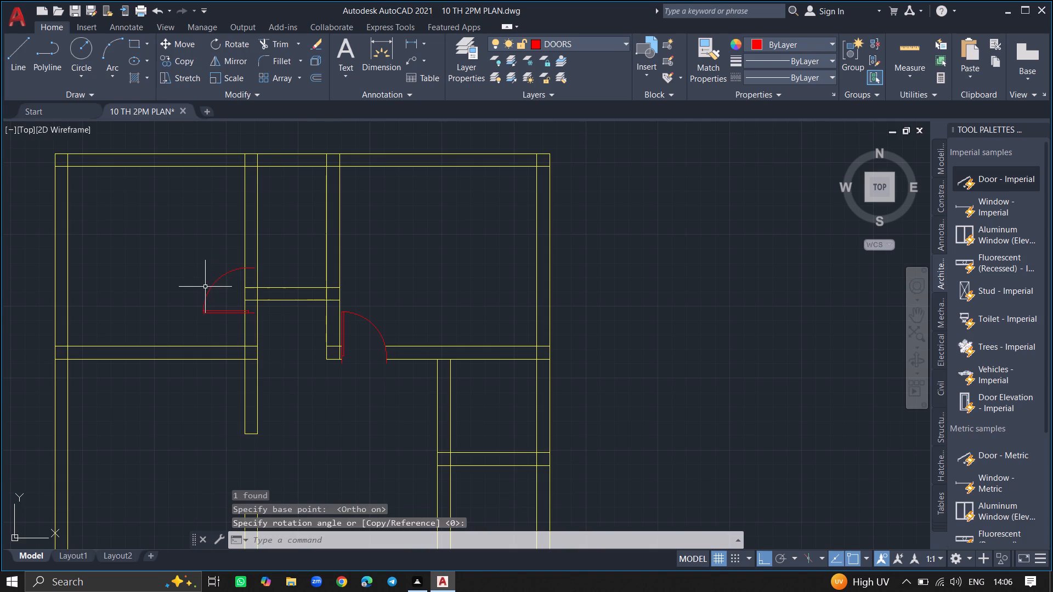
Move the rotated door block, with Ortho off, across the top-left room's right partition, with its leaf just above the lower wall.
click(208, 291)
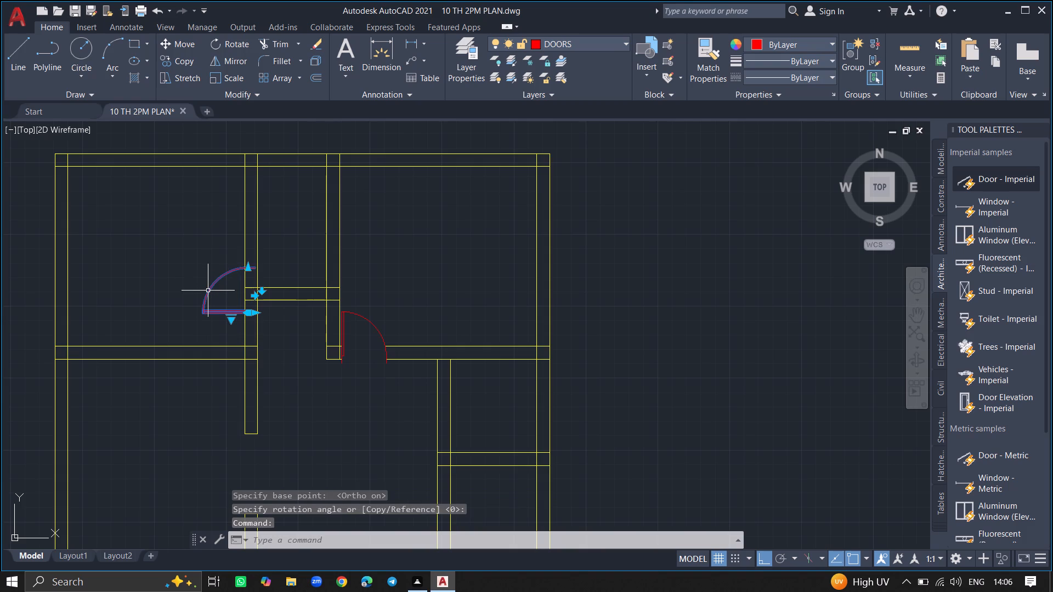
text(MOVE)
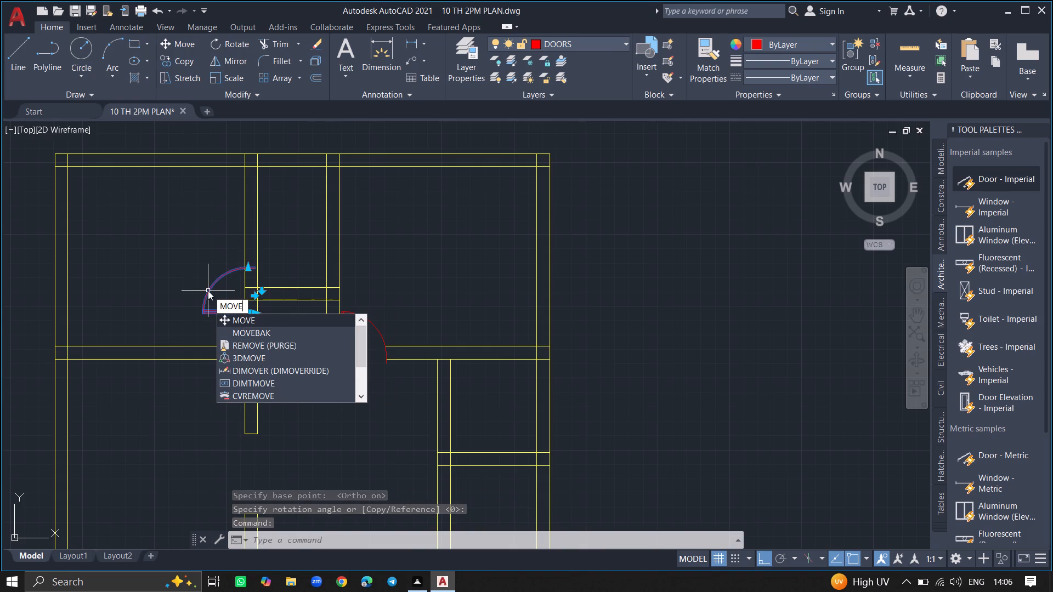
key(Return)
click(208, 291)
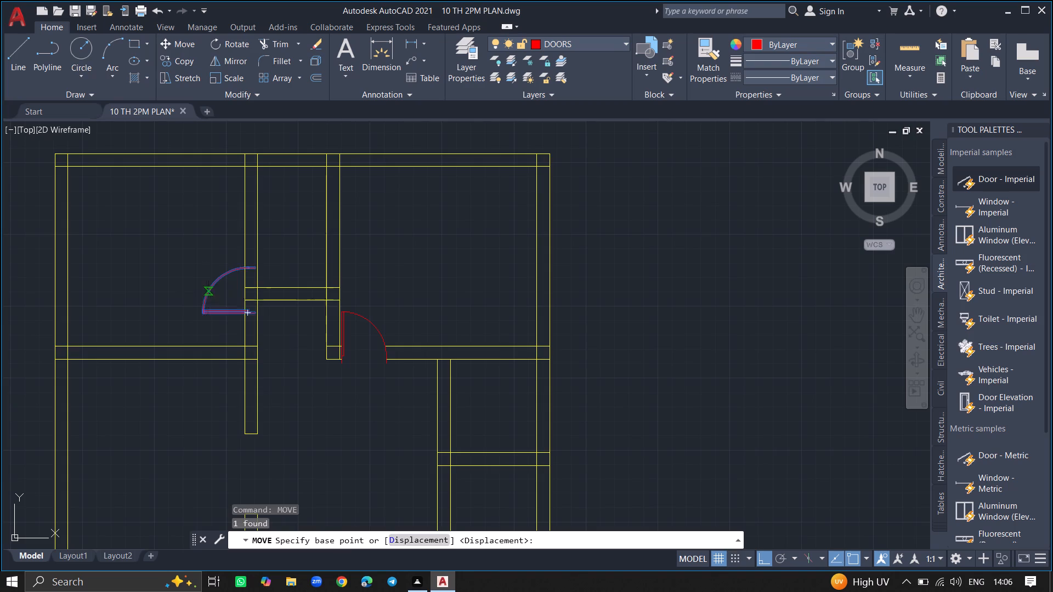
ctrl+scroll(242, 334, up, 4)
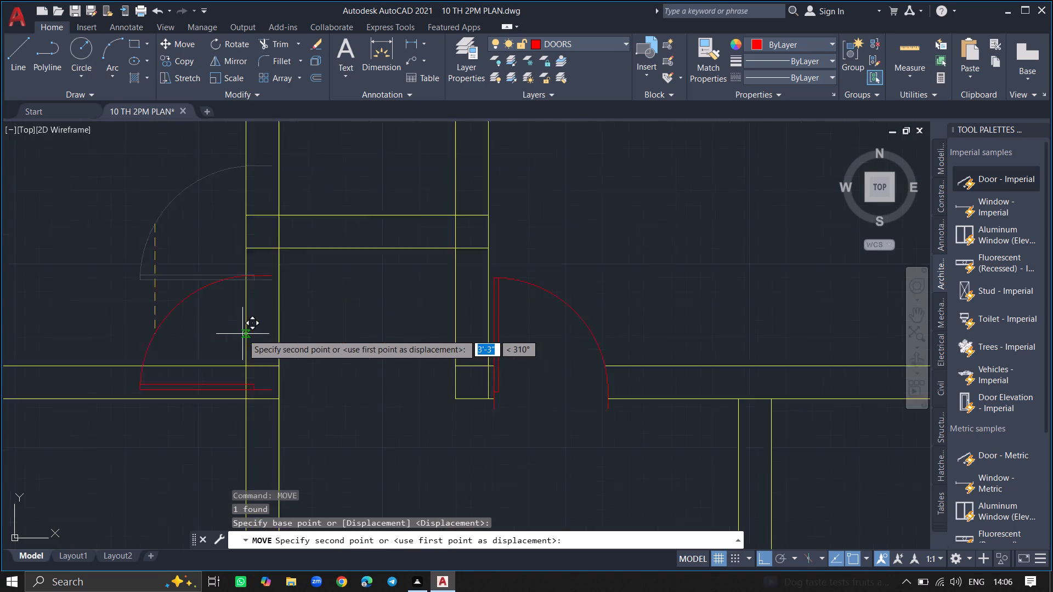
ctrl+scroll(242, 334, up, 2)
ctrl+scroll(245, 318, down, 2)
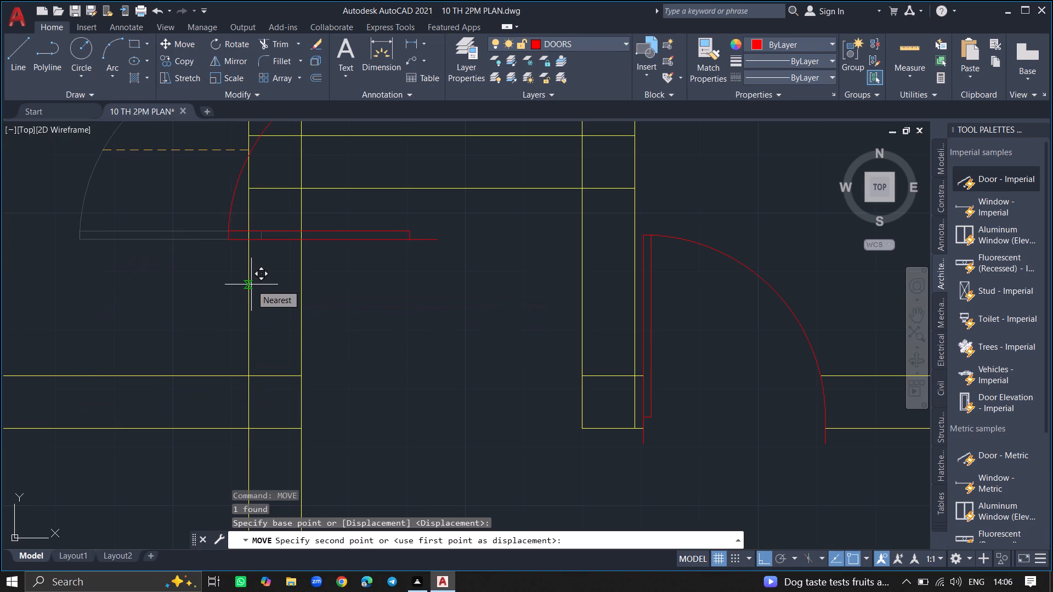
key(F8)
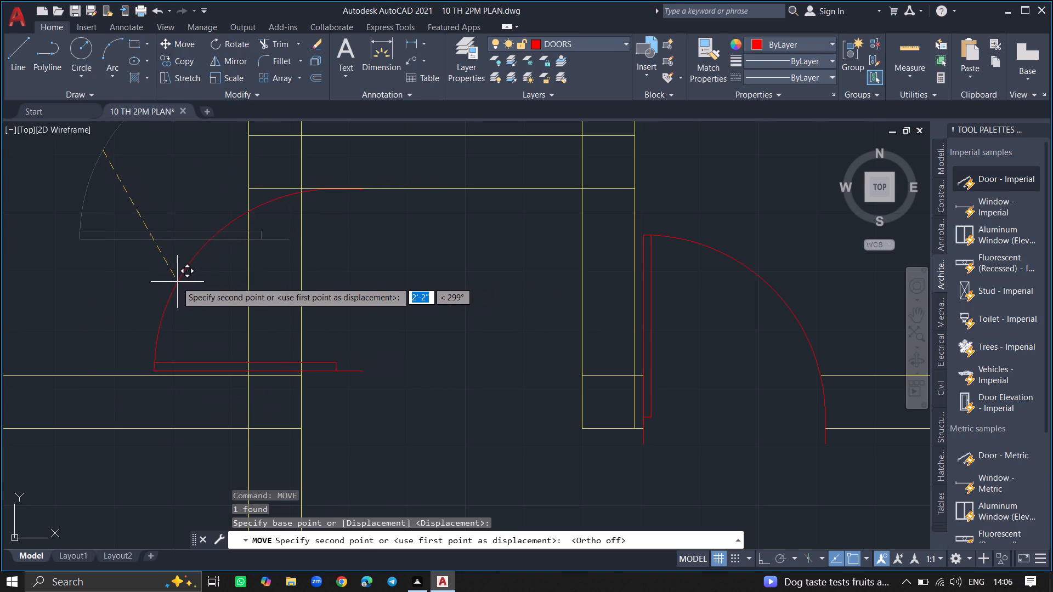
click(133, 283)
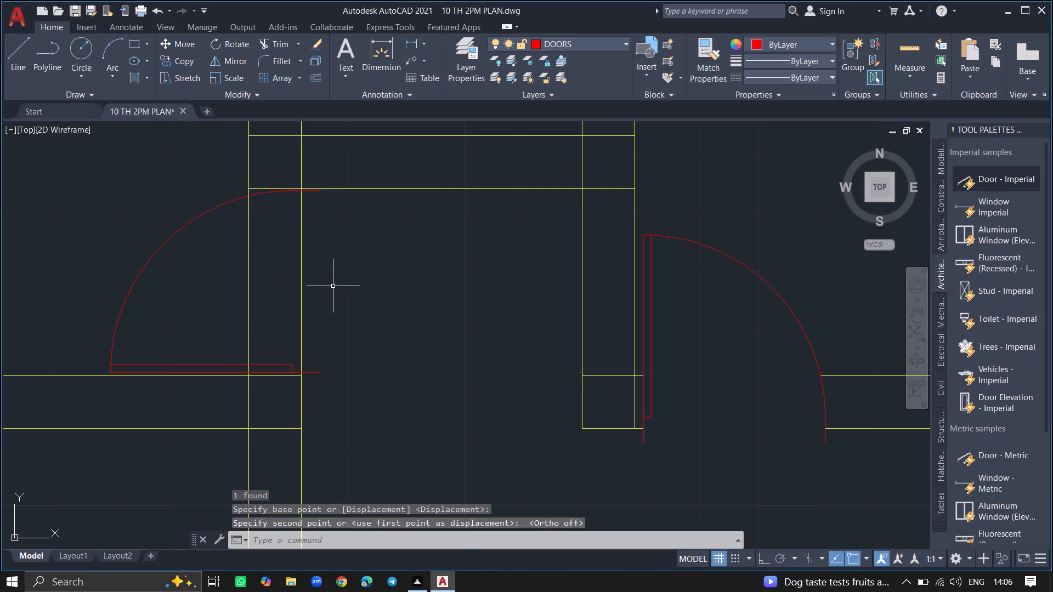
Trim both lines of the top-left room's right partition within the door opening, including the short piece inside the leaf.
text(TR)
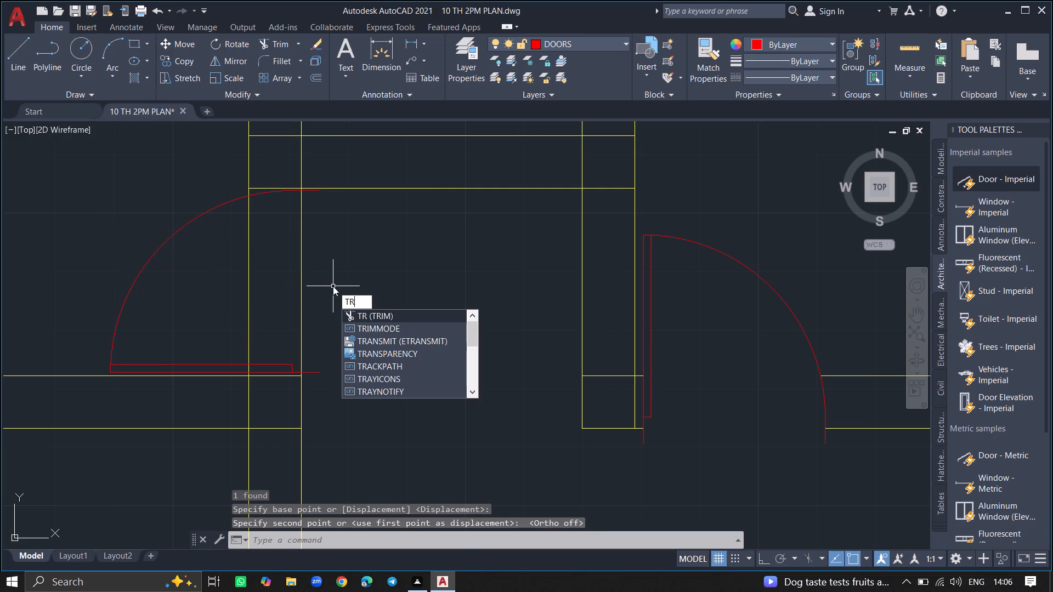
key(Return)
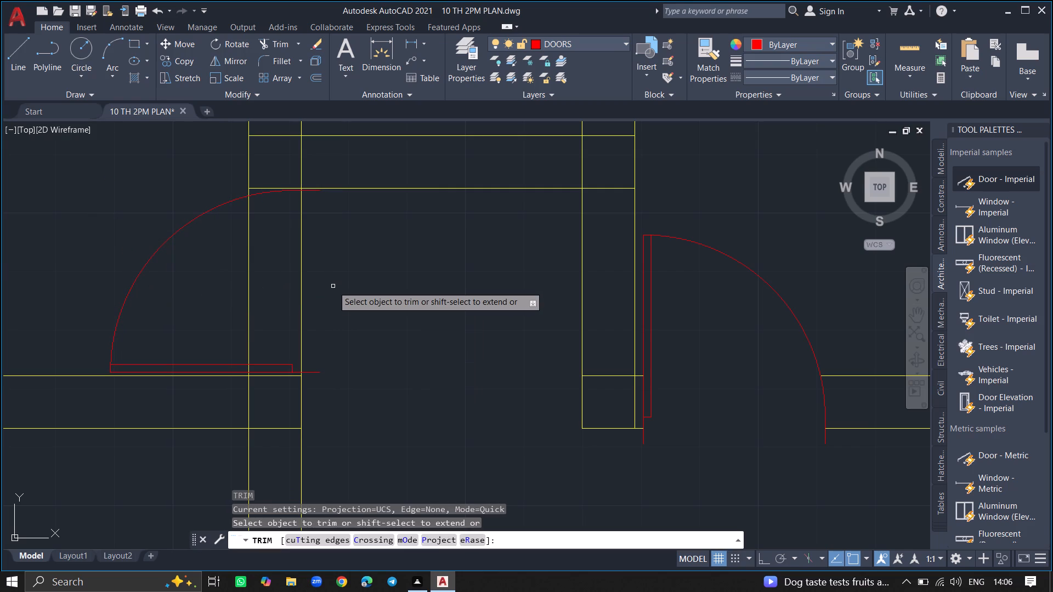
click(303, 295)
click(298, 295)
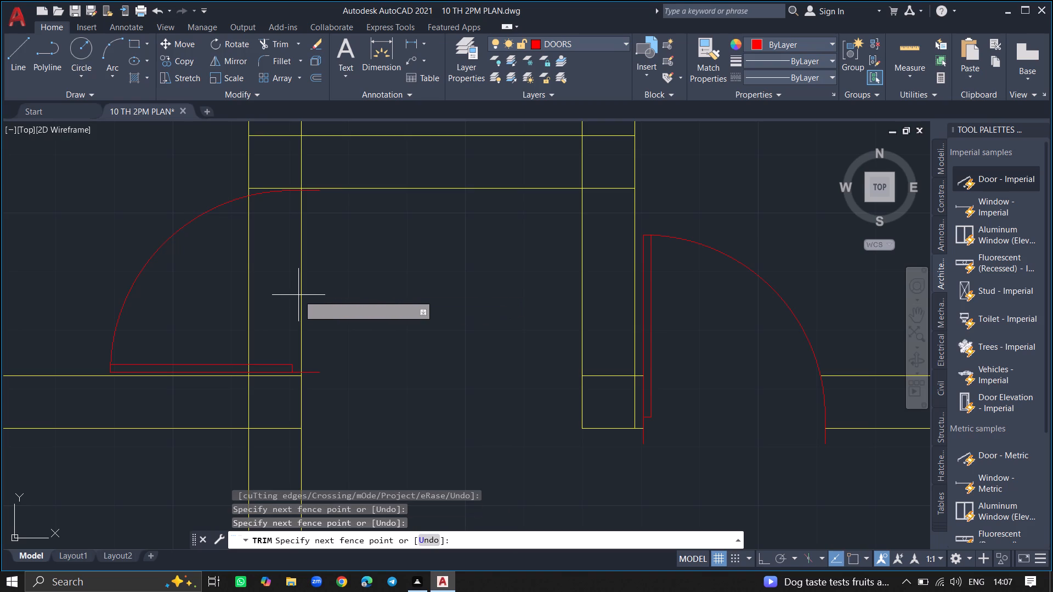
click(318, 295)
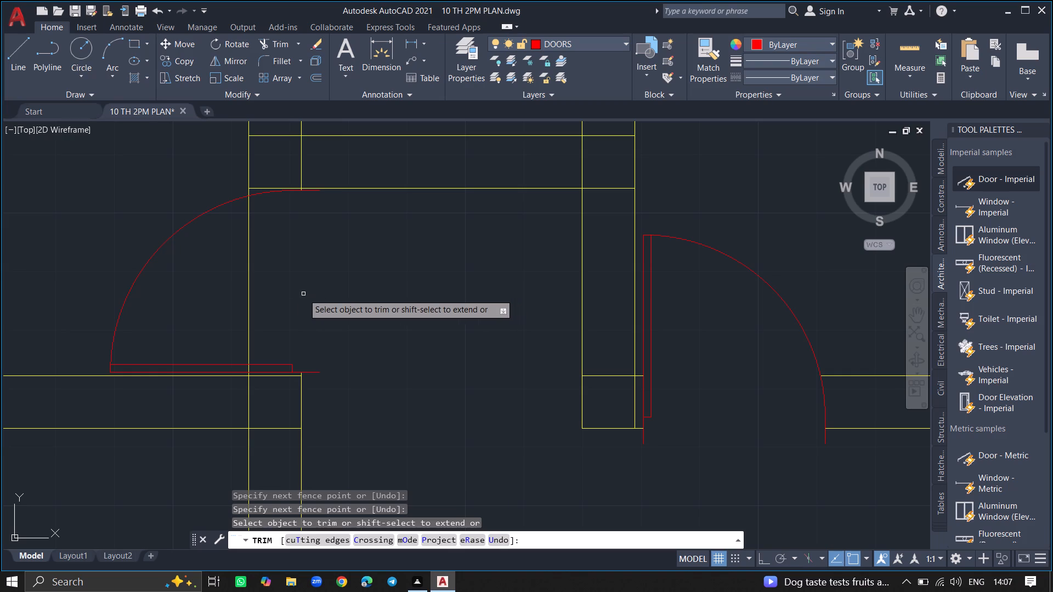
click(248, 301)
click(248, 301)
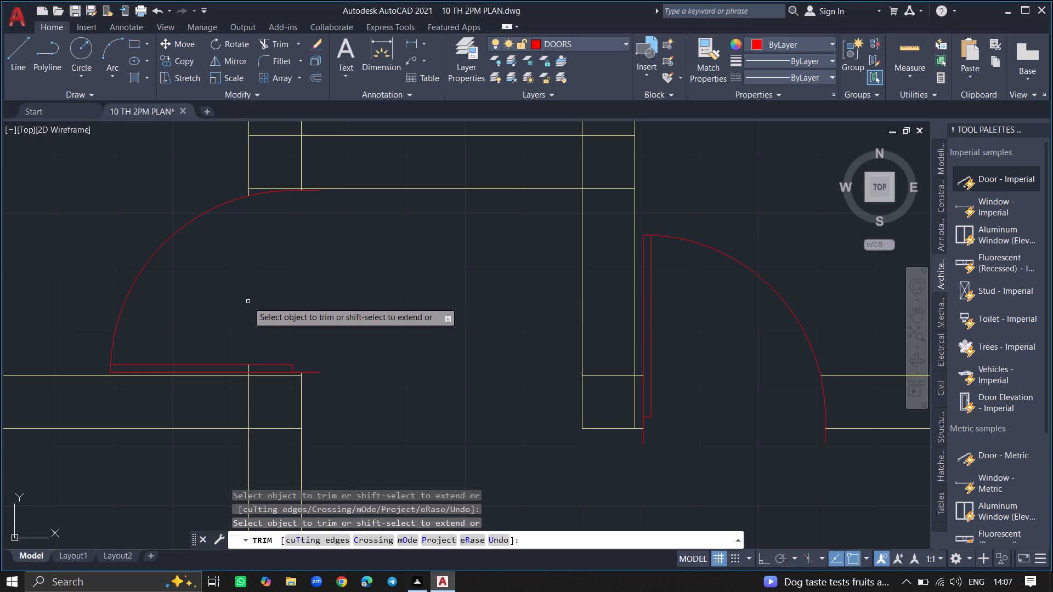
click(249, 368)
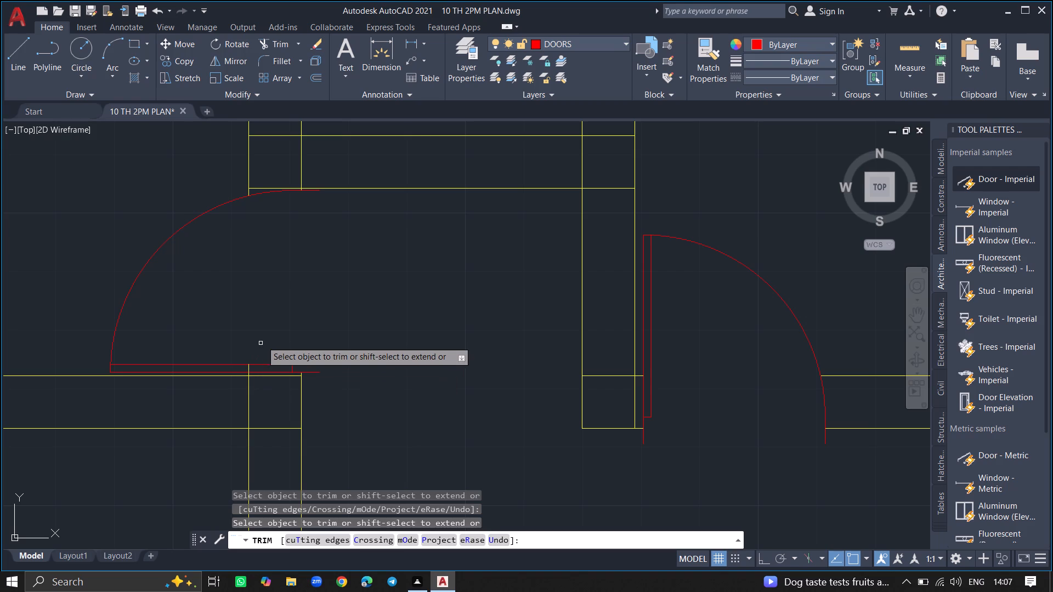
ctrl+scroll(236, 370, up, 3)
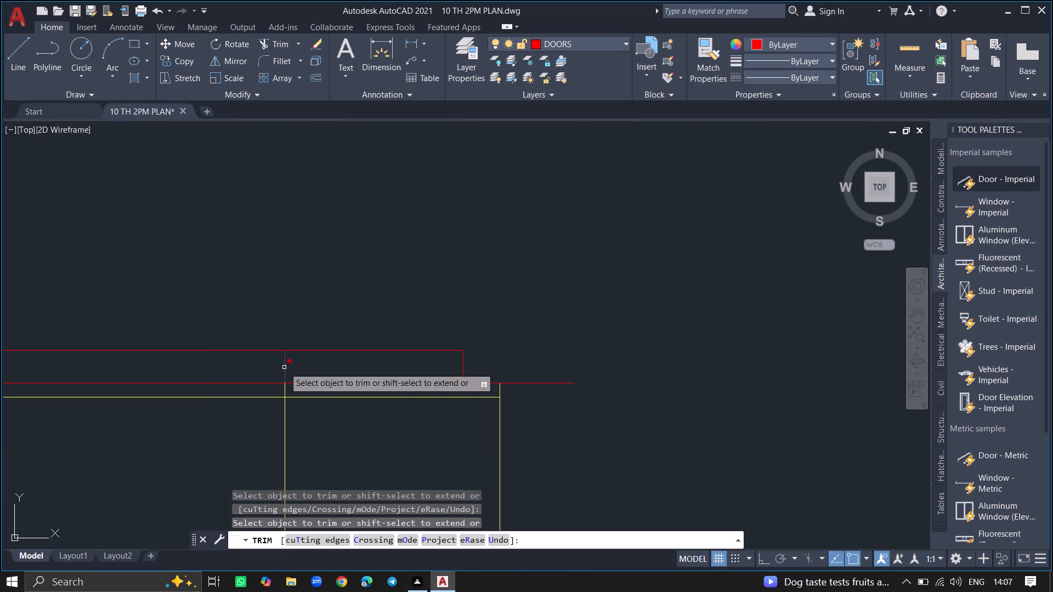
drag(284, 367, 310, 311)
key(Return)
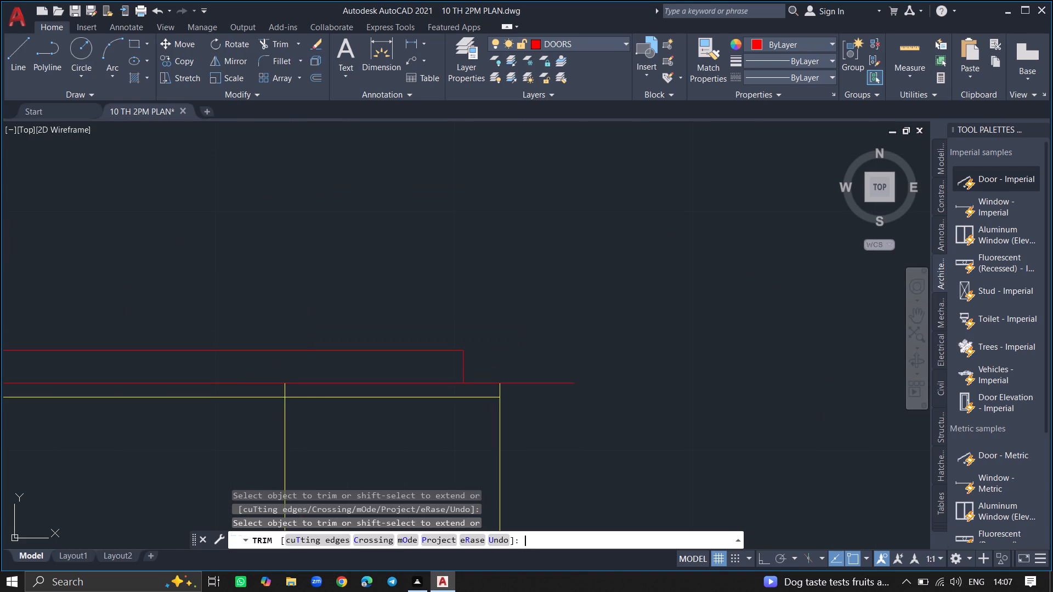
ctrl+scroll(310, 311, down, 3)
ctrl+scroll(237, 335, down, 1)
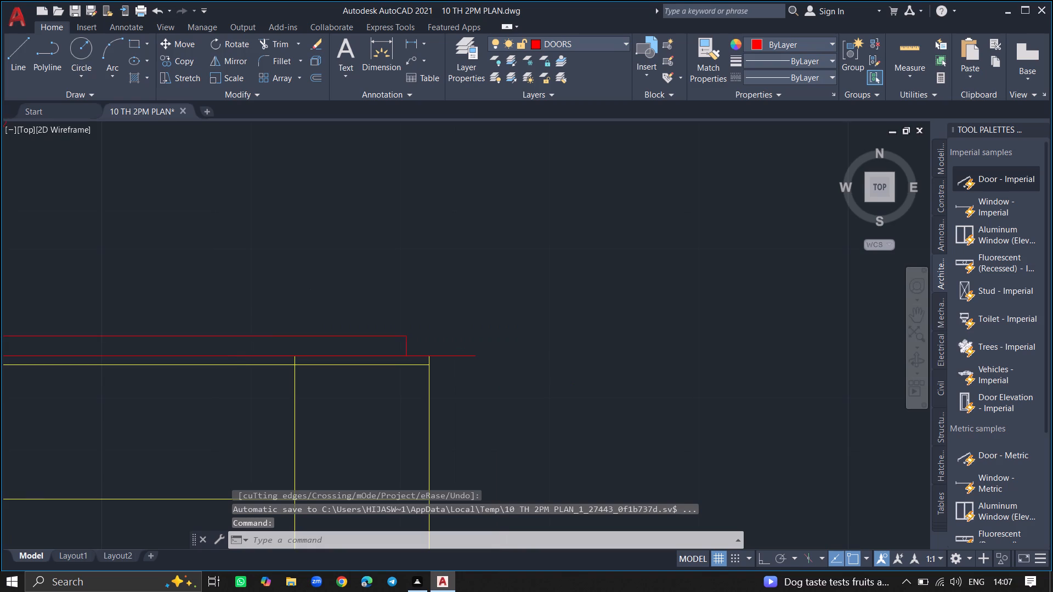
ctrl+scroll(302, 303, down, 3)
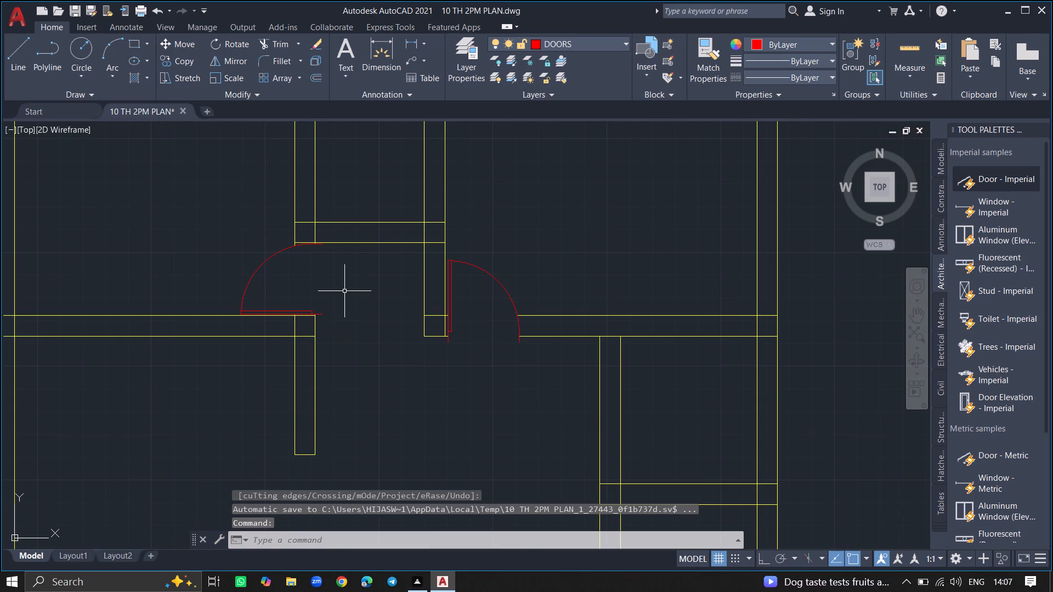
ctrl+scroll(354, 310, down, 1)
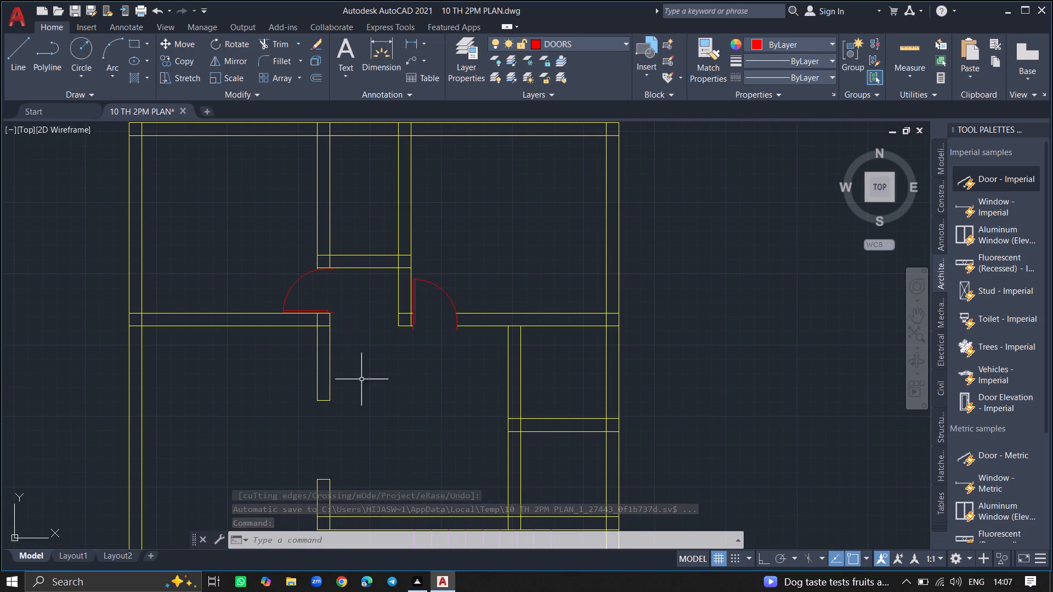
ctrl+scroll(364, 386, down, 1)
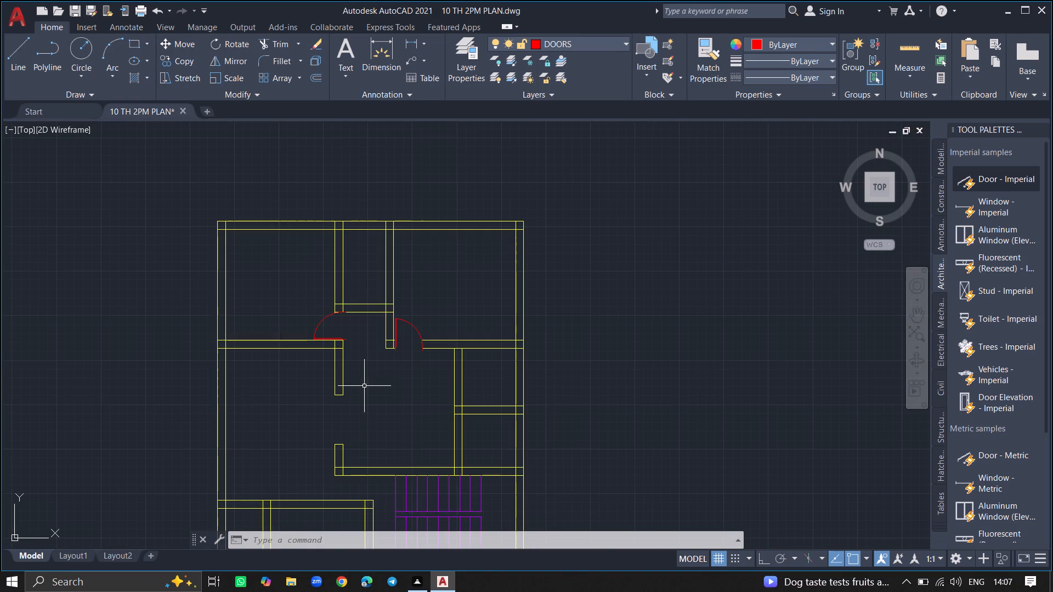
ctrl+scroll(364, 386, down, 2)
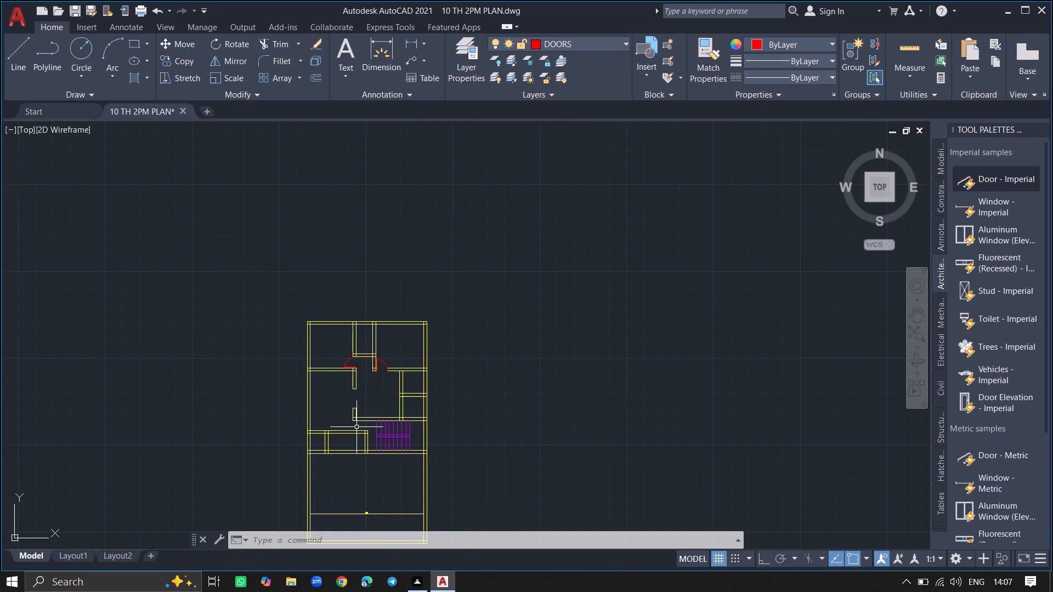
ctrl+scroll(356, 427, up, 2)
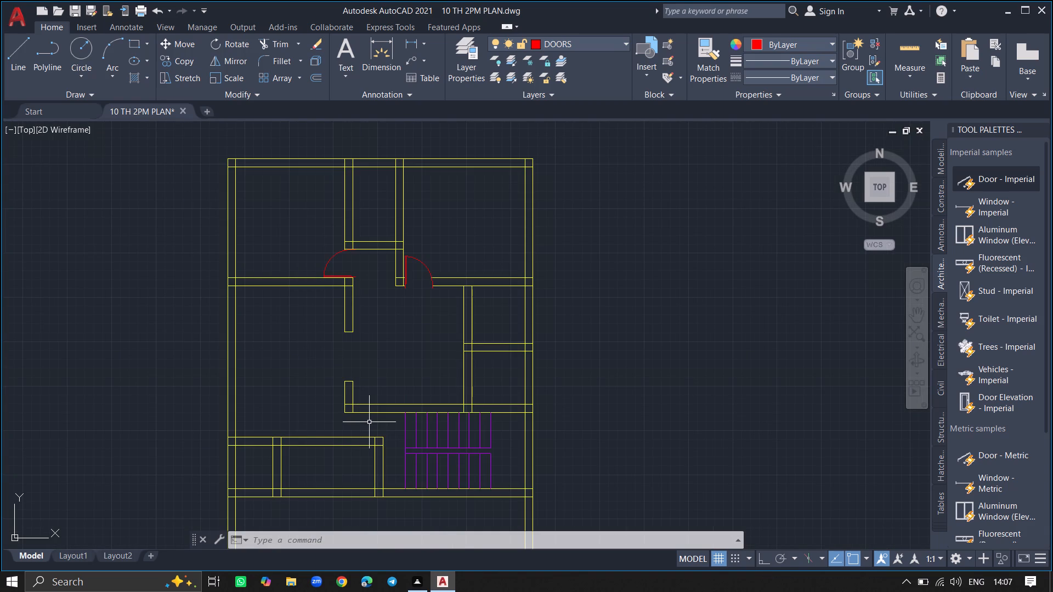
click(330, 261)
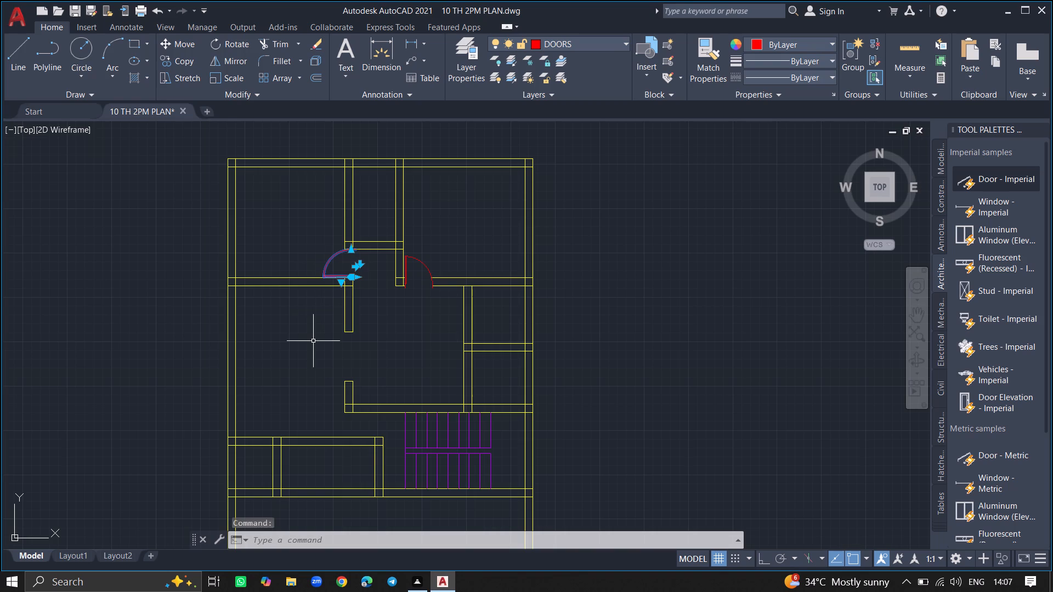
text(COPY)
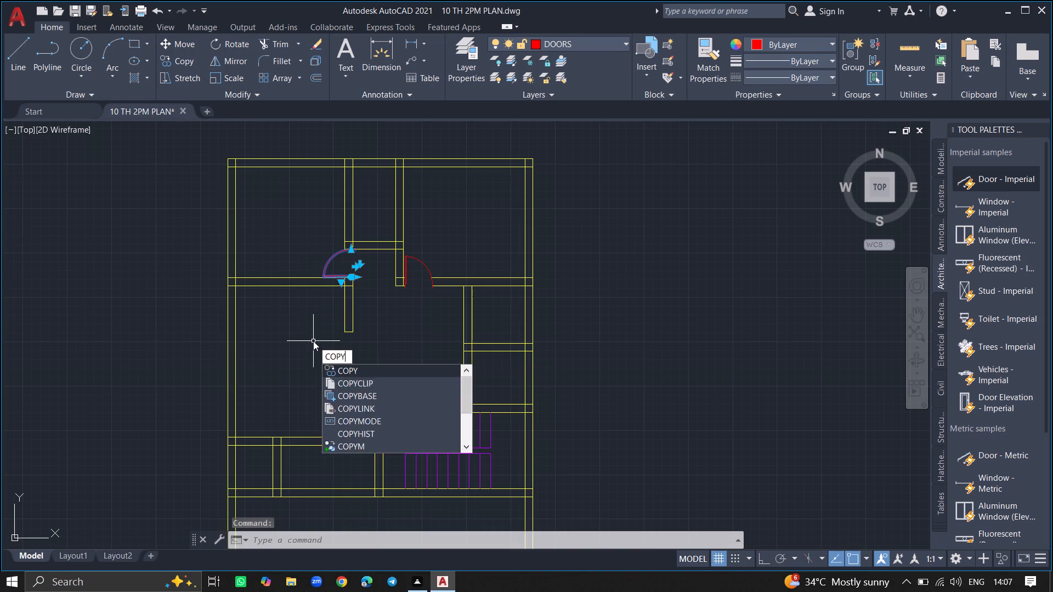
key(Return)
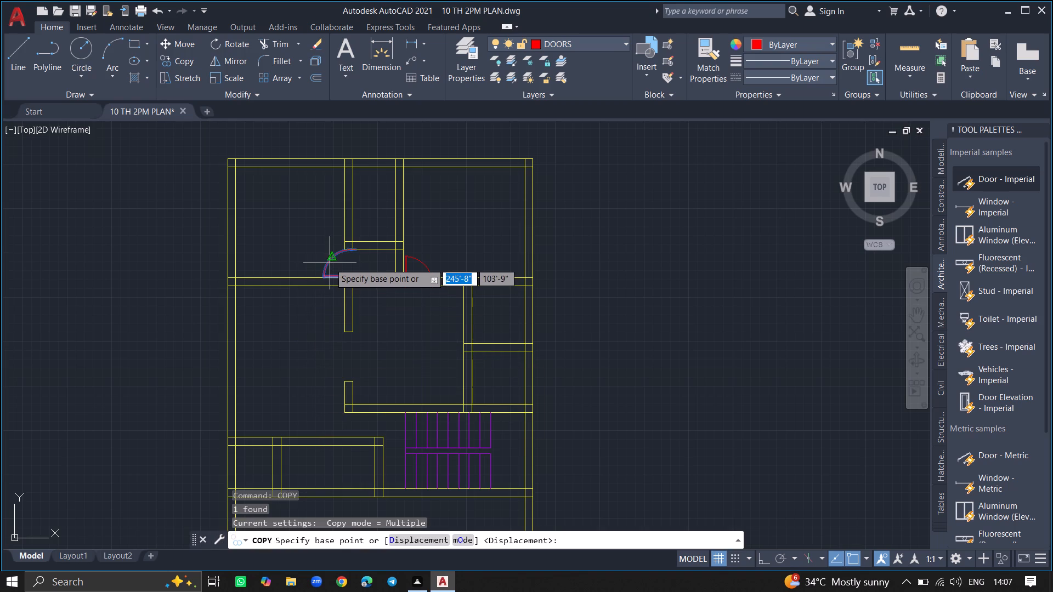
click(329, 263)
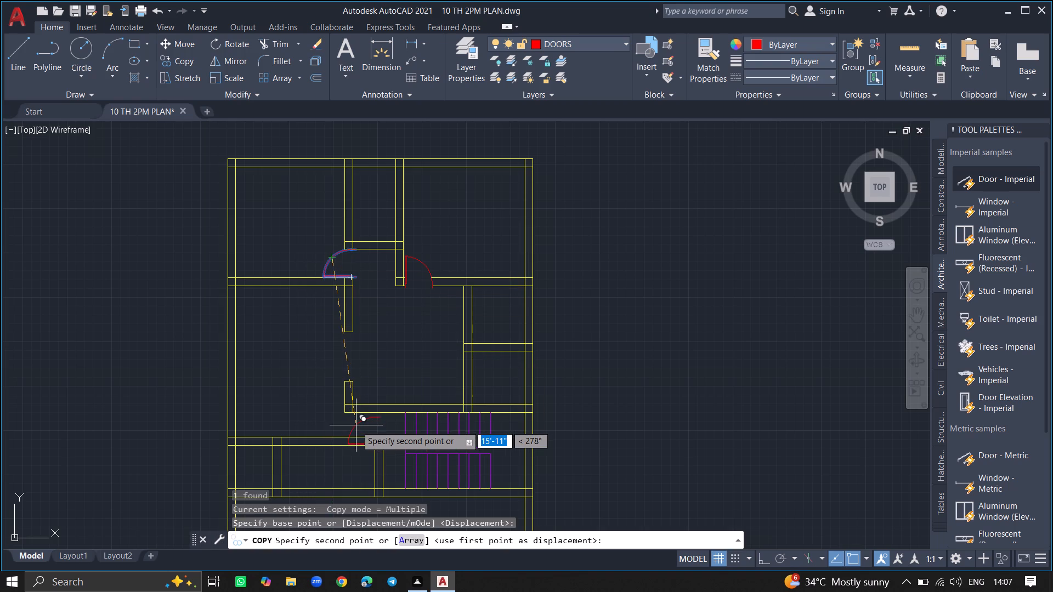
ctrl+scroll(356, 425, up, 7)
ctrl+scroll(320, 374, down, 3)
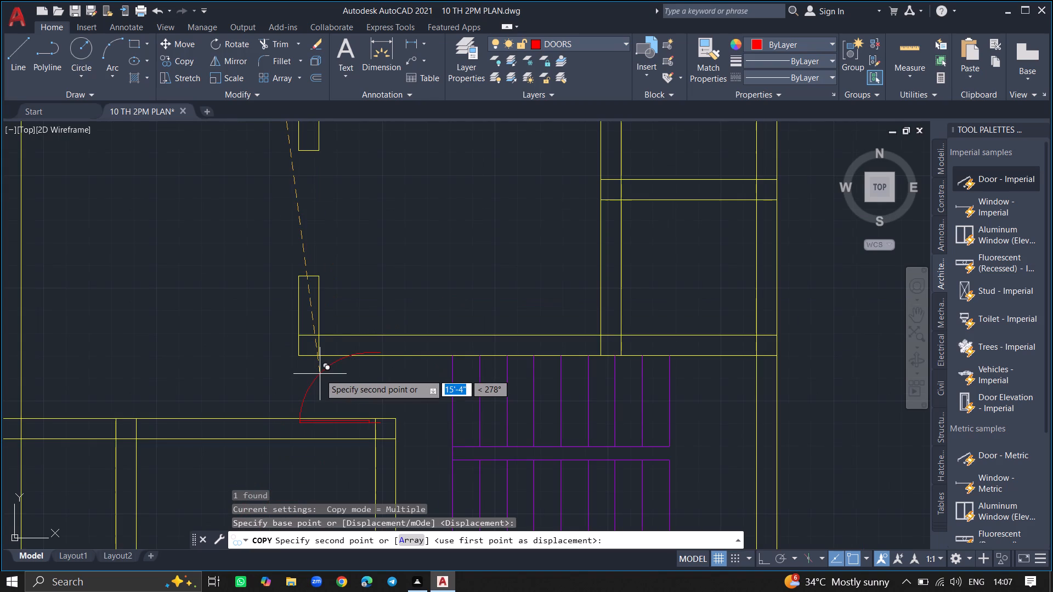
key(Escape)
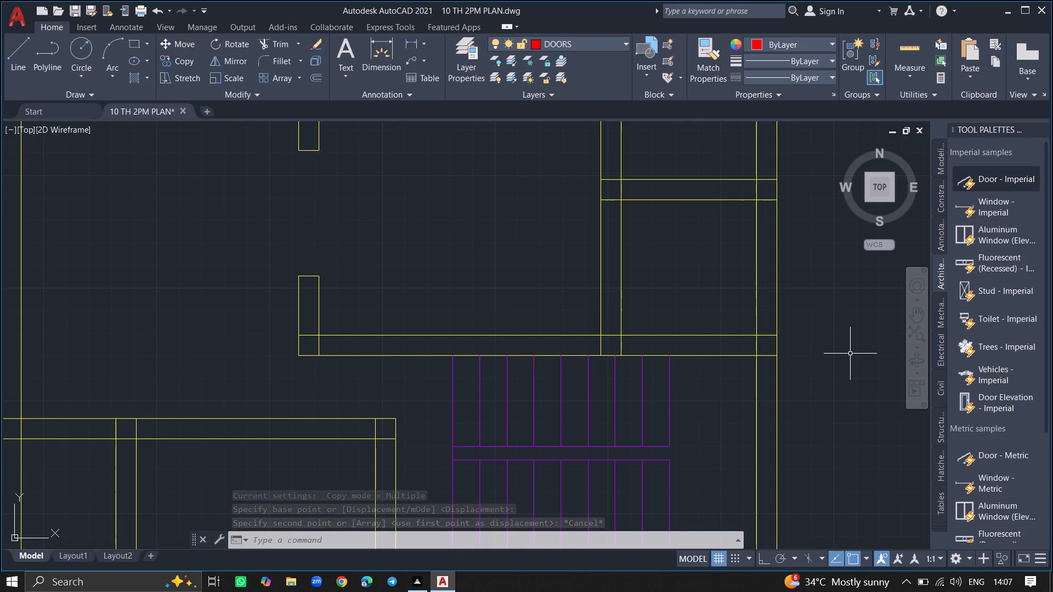
Insert a Door - Imperial block just above the wall over the staircase and set its opening to Open 90º.
click(1006, 180)
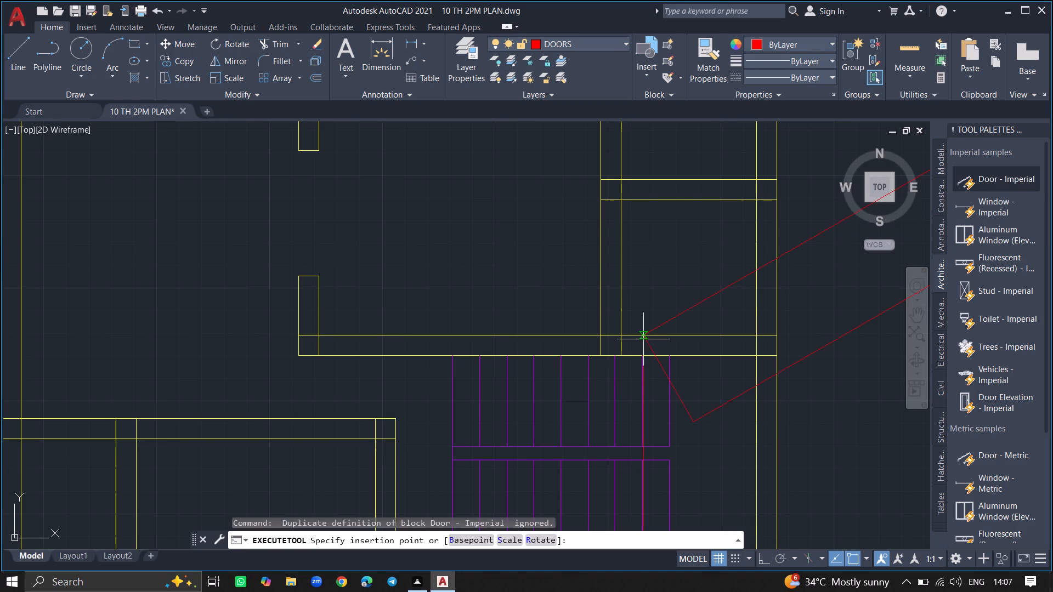
click(366, 322)
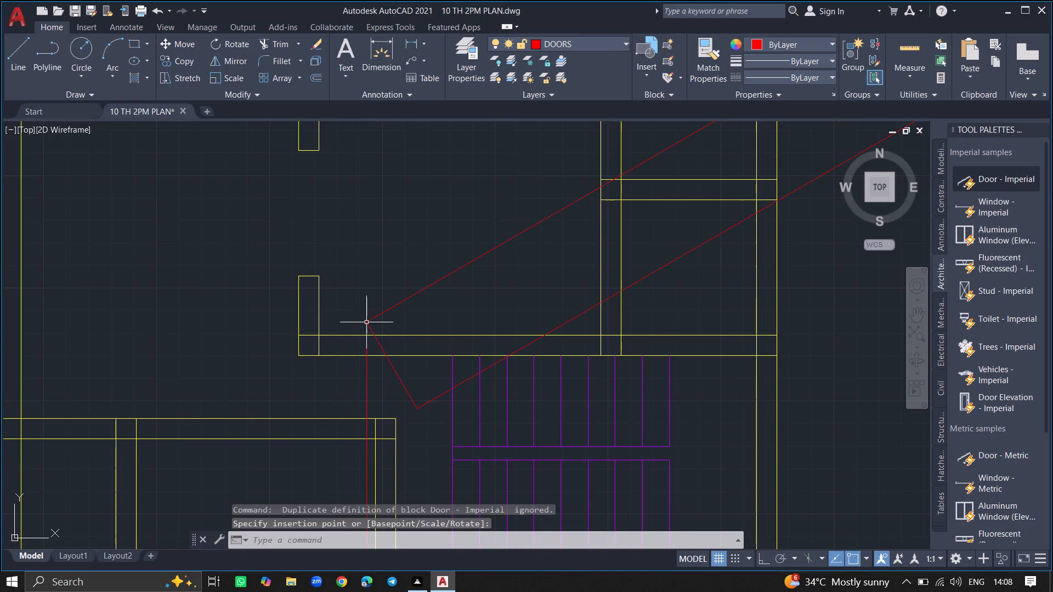
click(366, 322)
click(366, 322)
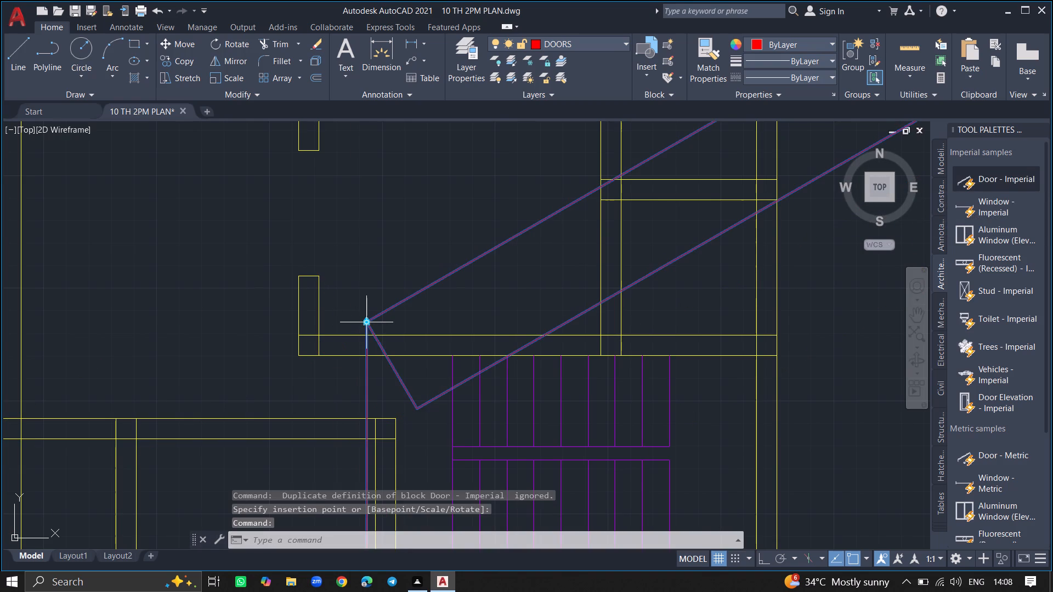
ctrl+scroll(366, 322, down, 4)
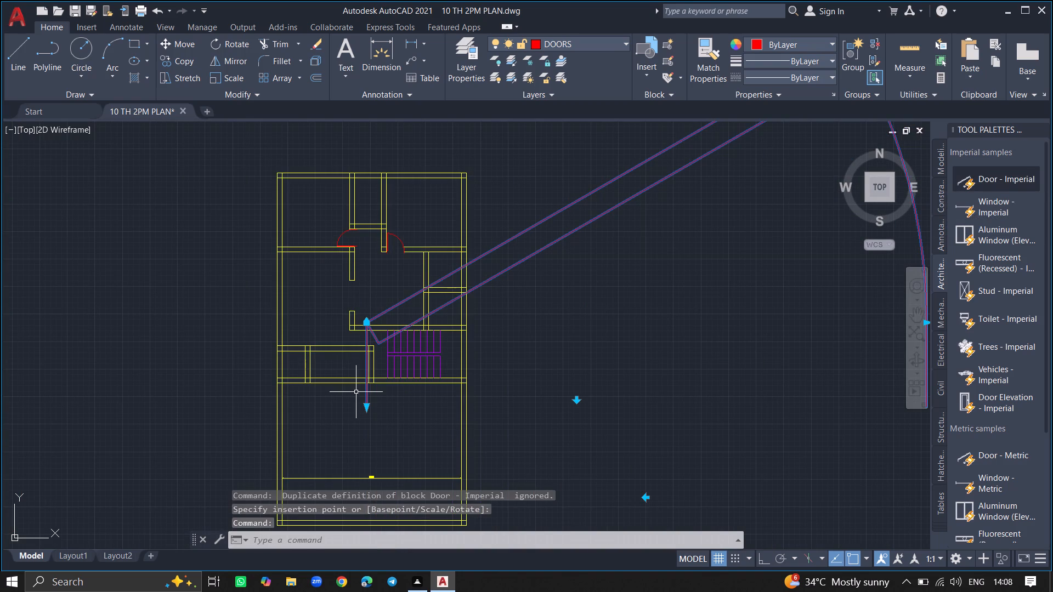
ctrl+scroll(356, 392, down, 2)
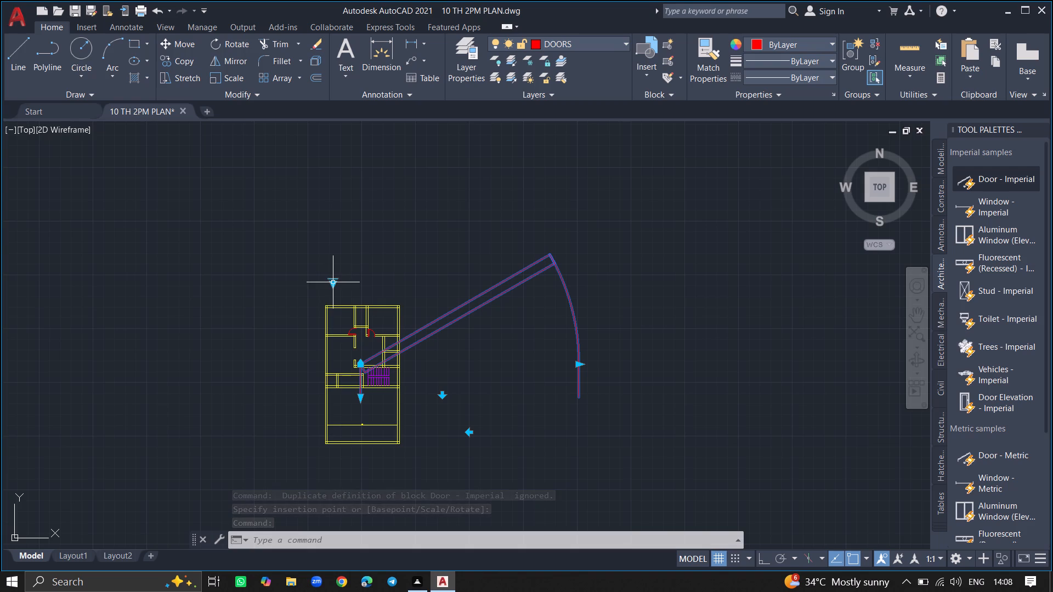
click(332, 281)
click(343, 327)
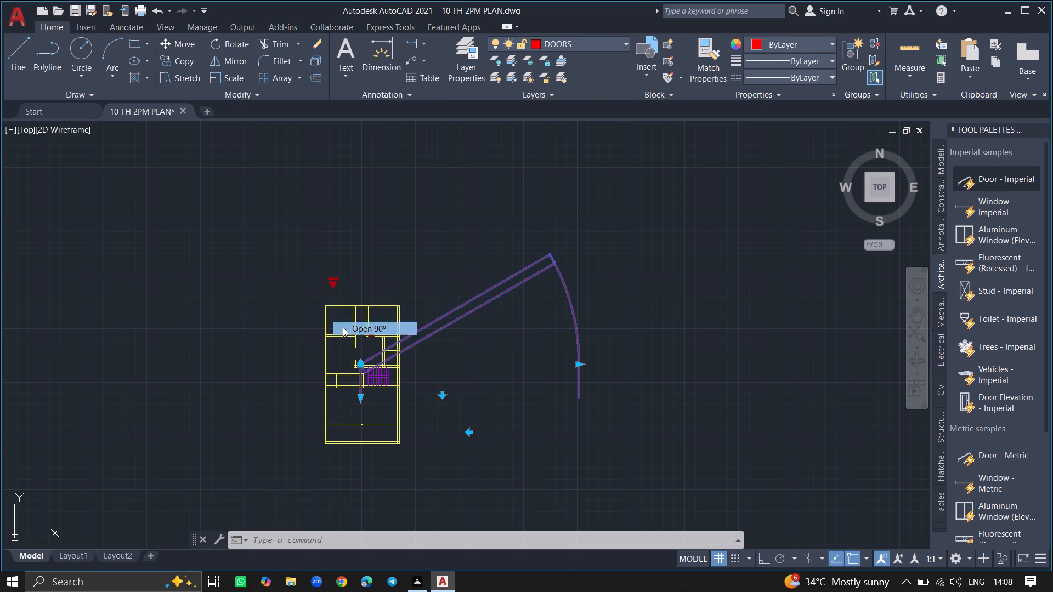
key(Escape)
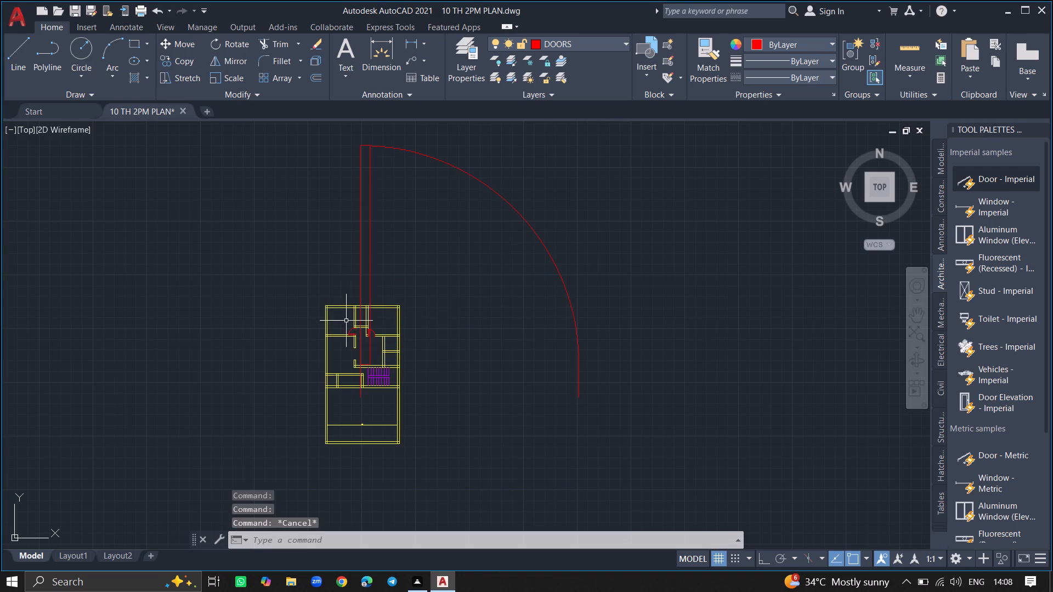
Scale the new door block down freehand from a point on its leaf, to about three quarters of the existing doors' size.
click(369, 285)
text(SC)
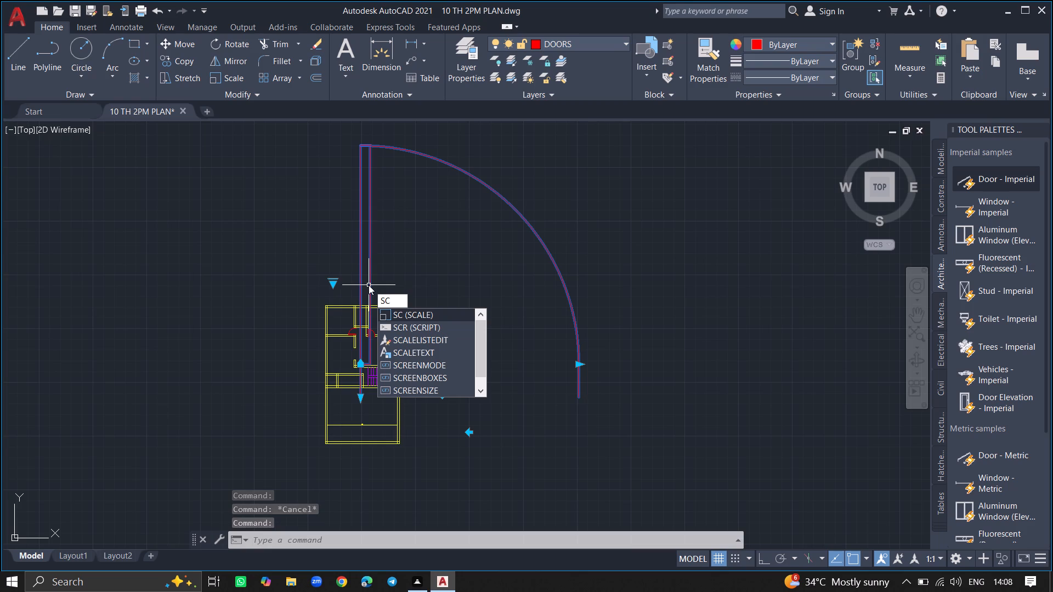
click(384, 315)
click(364, 253)
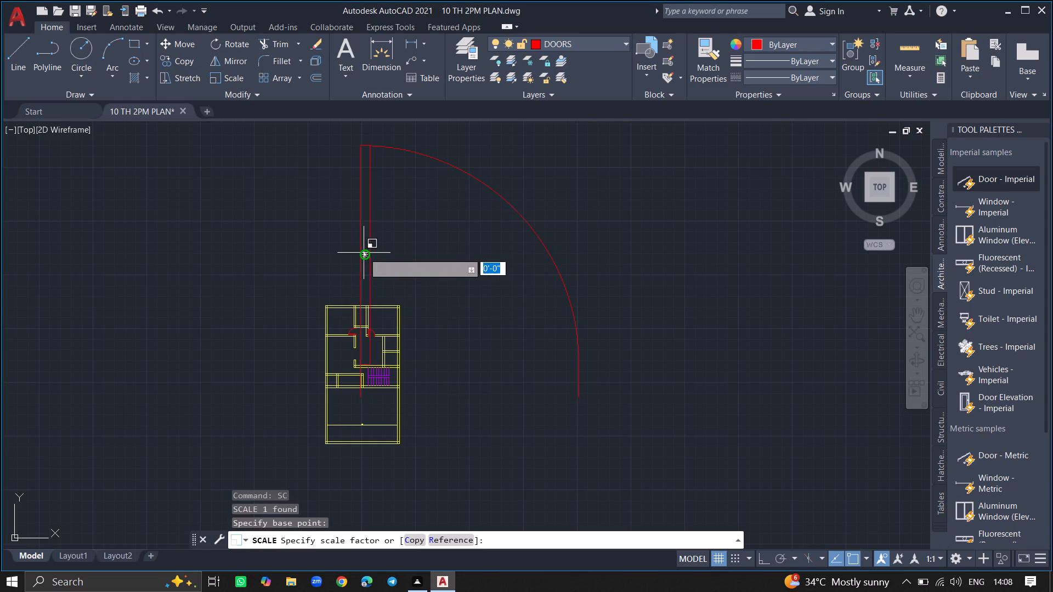
ctrl+scroll(364, 248, up, 6)
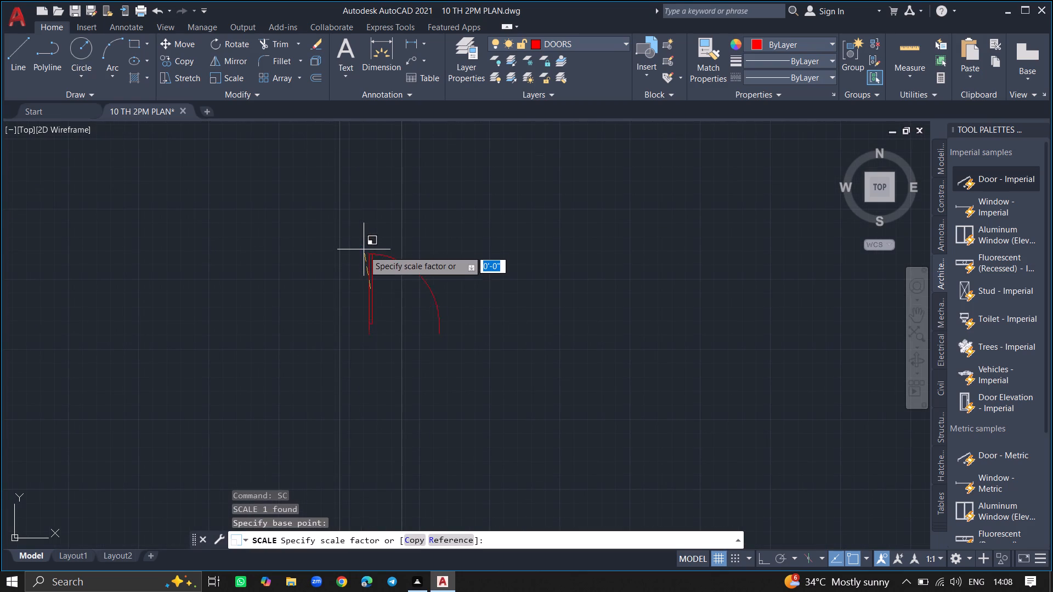
click(364, 271)
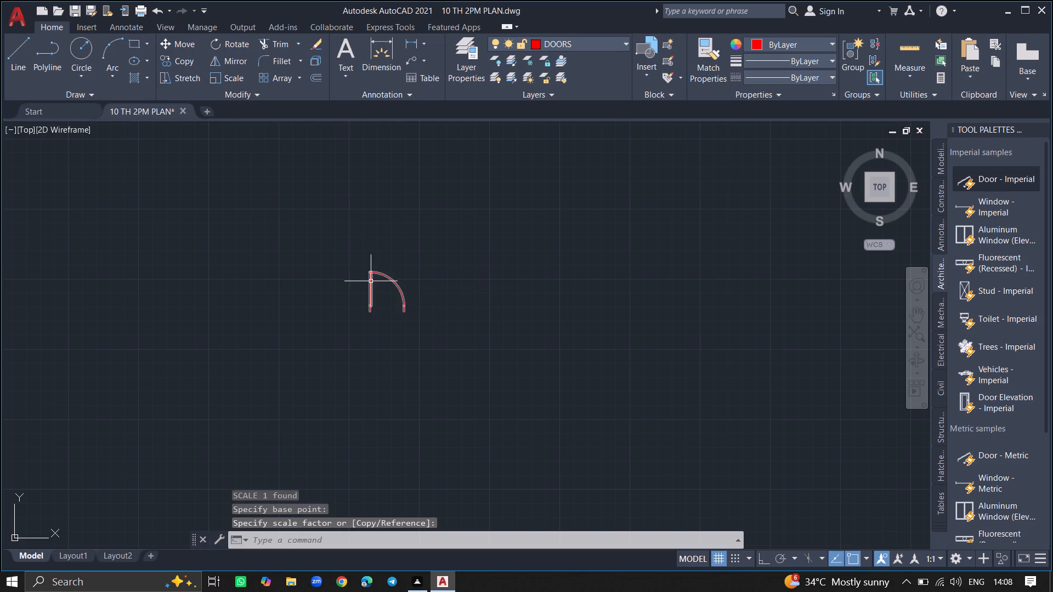
Move the scaled door block about 42'-11" at 258°, down into the middle-left room of the plan.
click(371, 281)
text(MOVE)
key(Return)
click(371, 281)
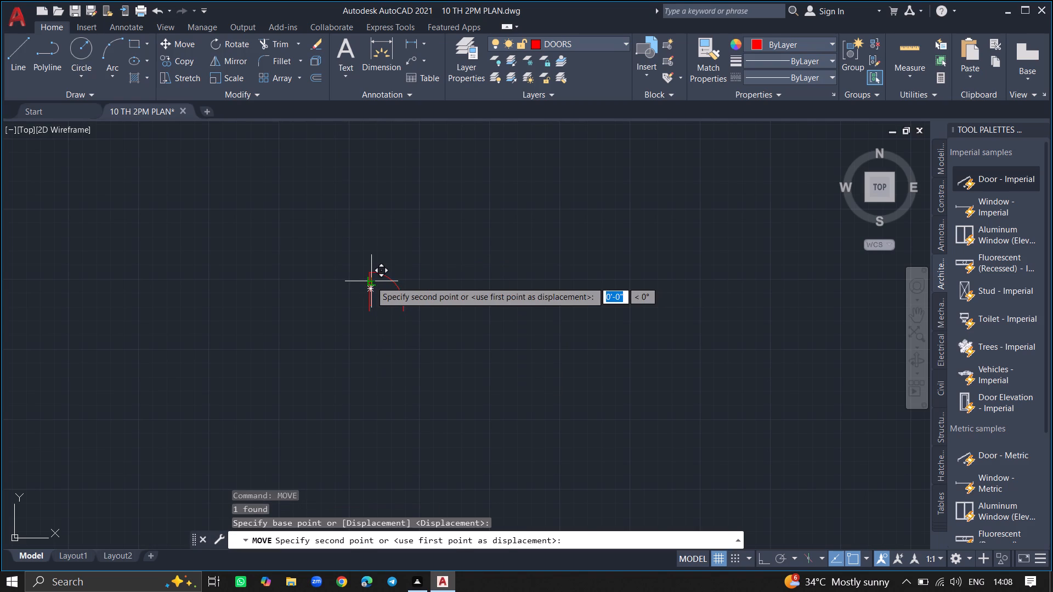
ctrl+scroll(352, 351, down, 2)
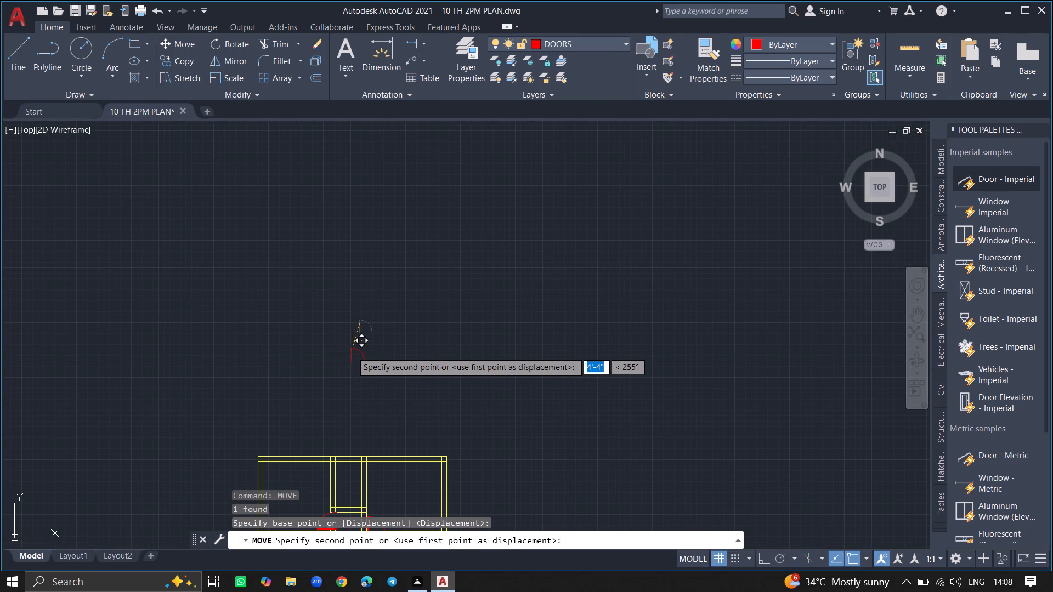
ctrl+scroll(344, 384, down, 4)
ctrl+scroll(341, 444, up, 5)
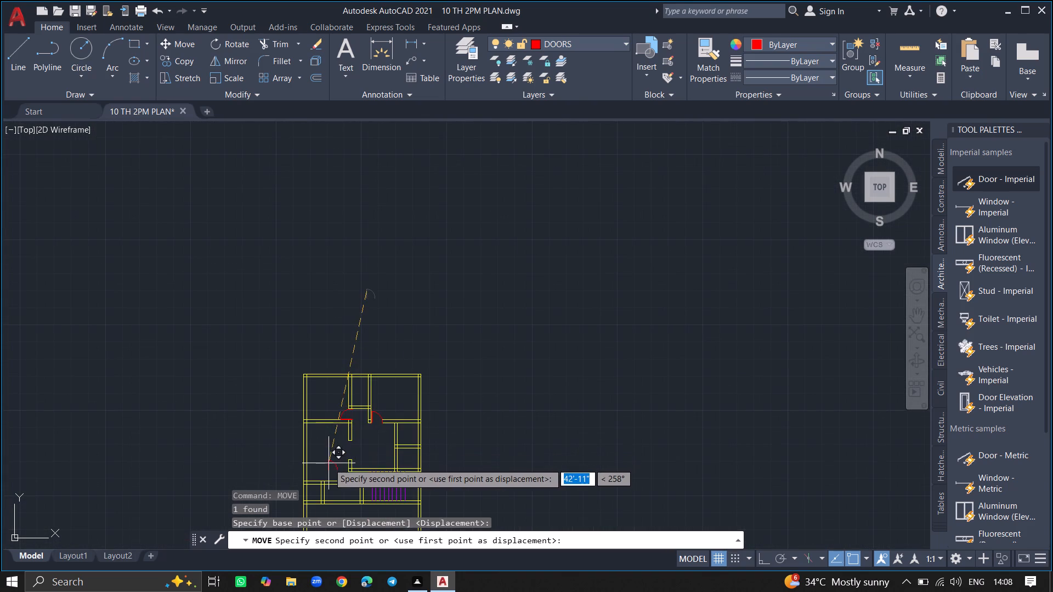
click(329, 463)
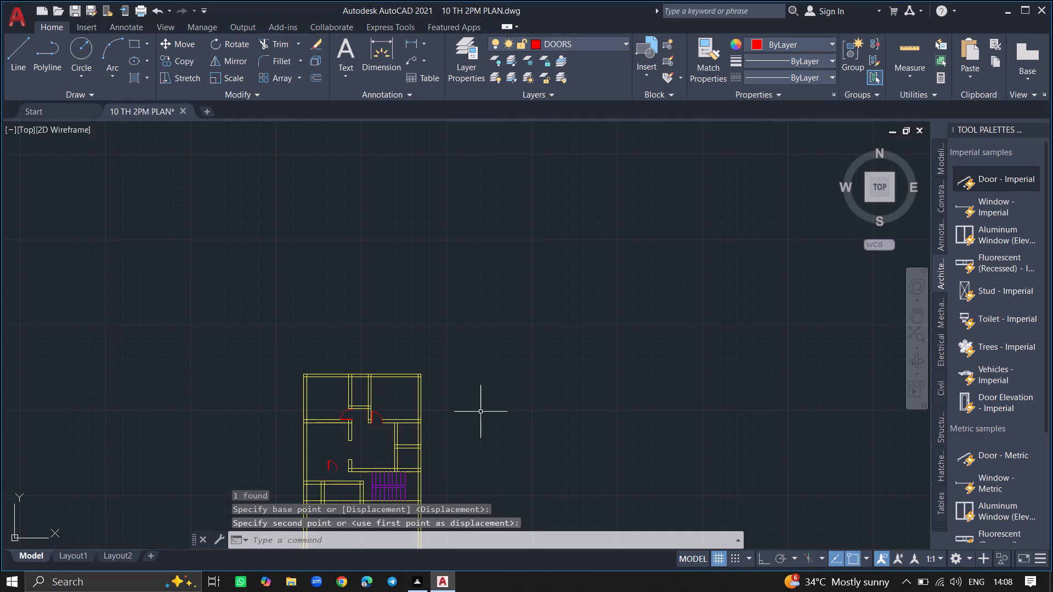
Rotate the small door block 90° about the upper end of its leaf, with Ortho on.
ctrl+scroll(330, 491, up, 3)
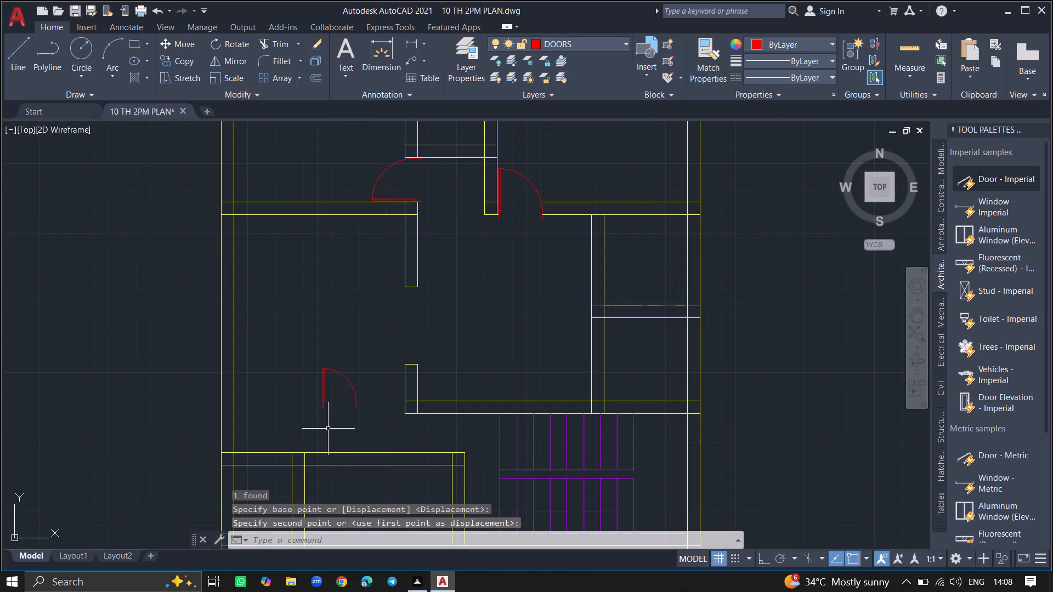
click(321, 385)
text(RO)
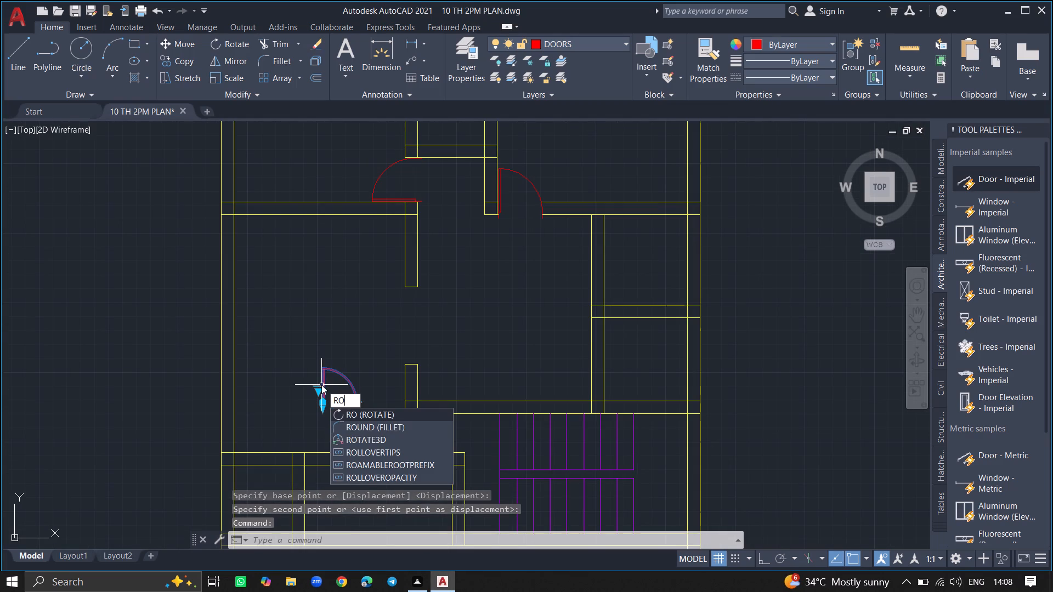
click(347, 413)
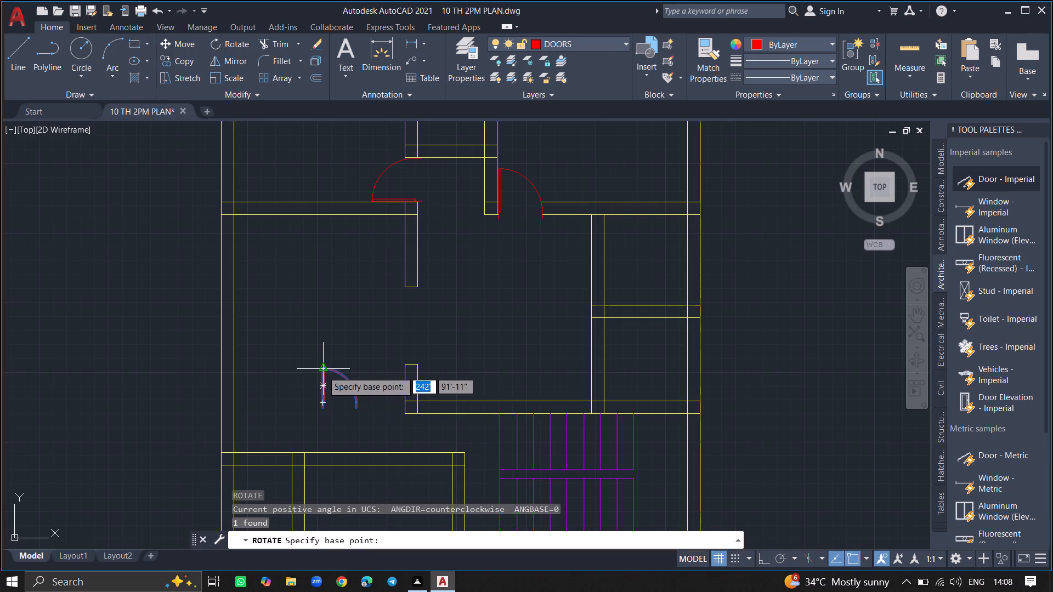
click(322, 369)
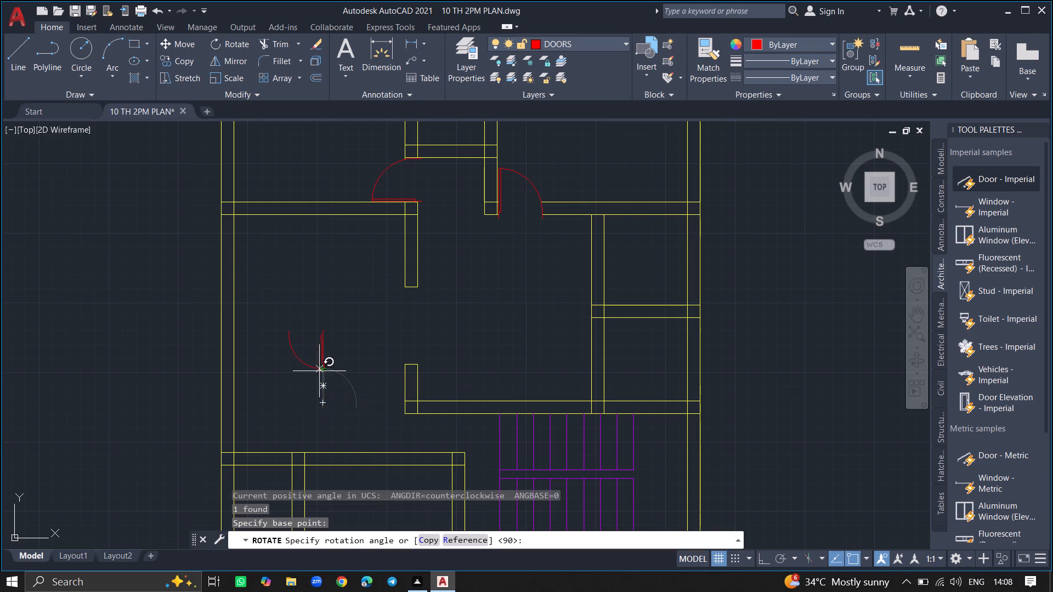
key(F8)
click(301, 318)
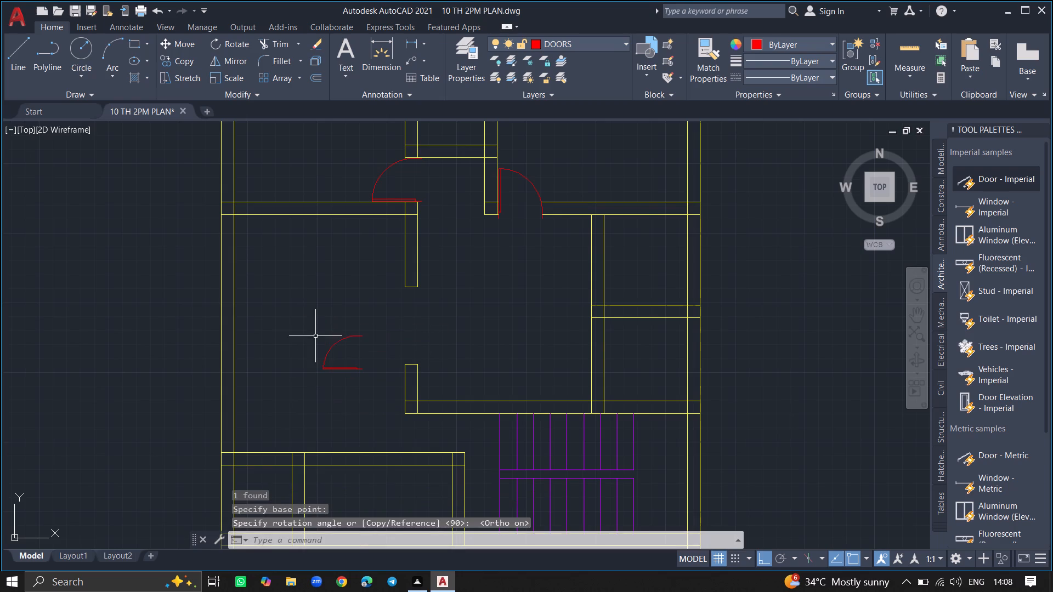
Move the small door block about 6'-5" at 312°, into the gap below the short wall stub beside the staircase, with Ortho off.
click(329, 352)
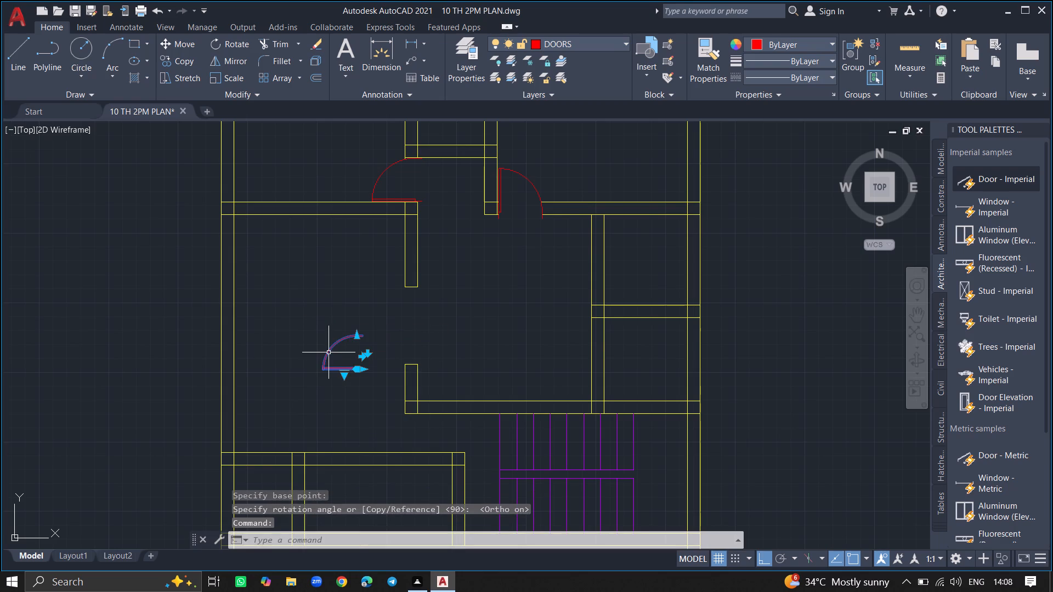
text(MO)
text(VE)
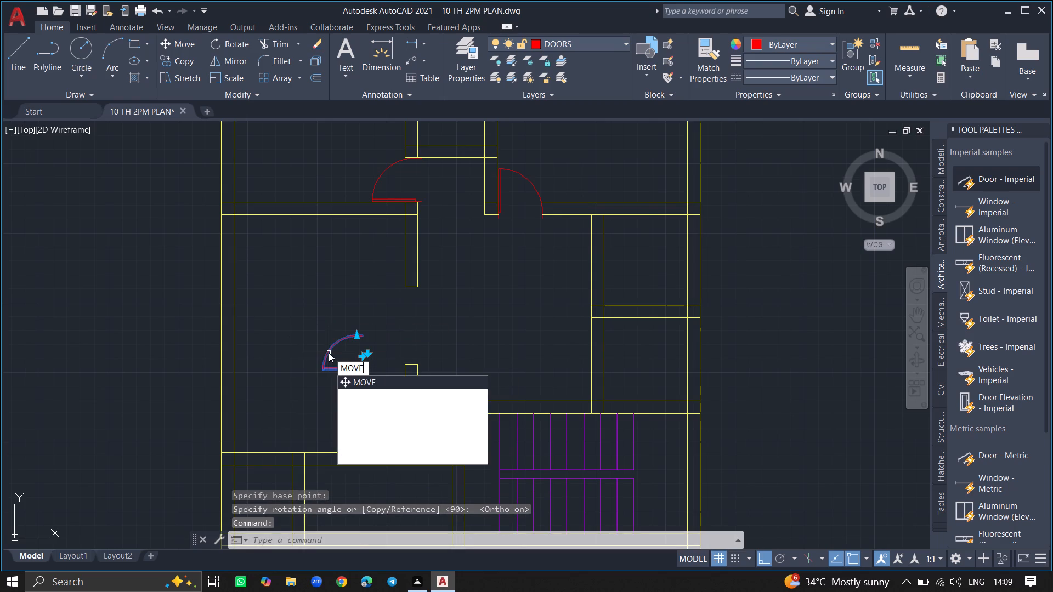
key(Return)
click(329, 352)
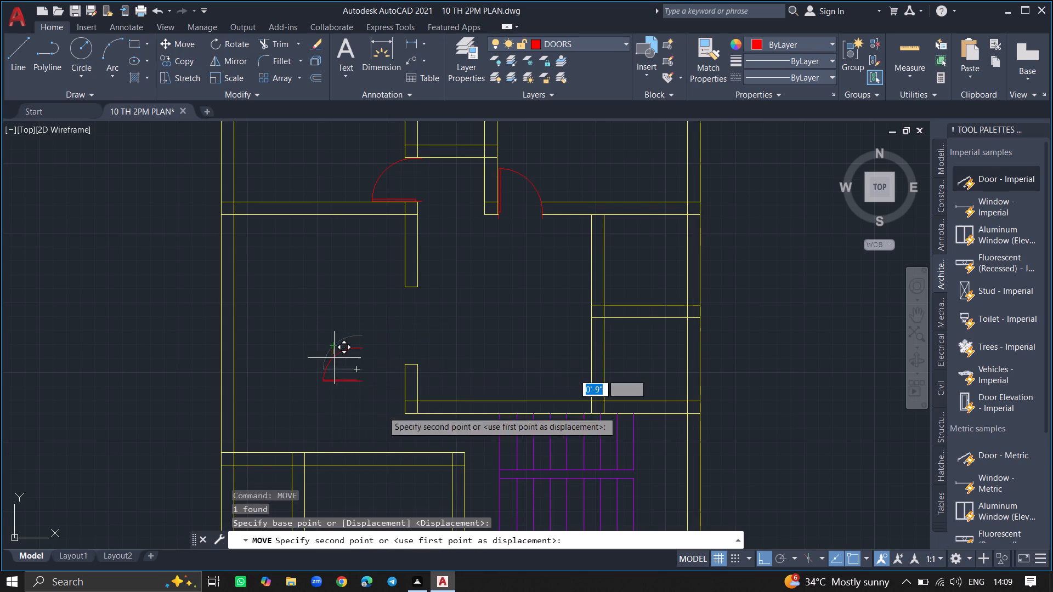
key(F8)
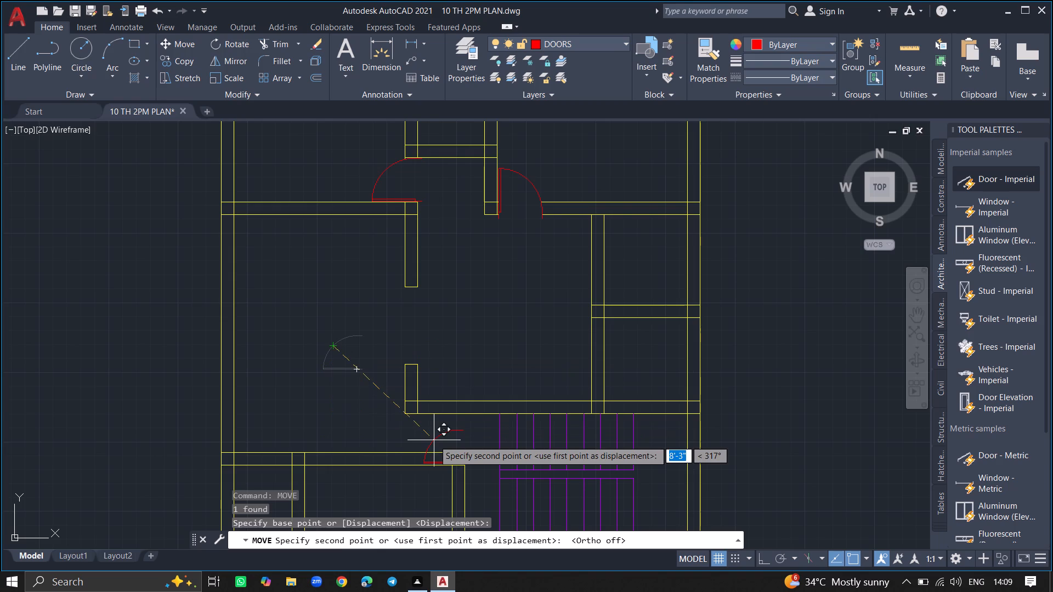
ctrl+scroll(407, 429, up, 5)
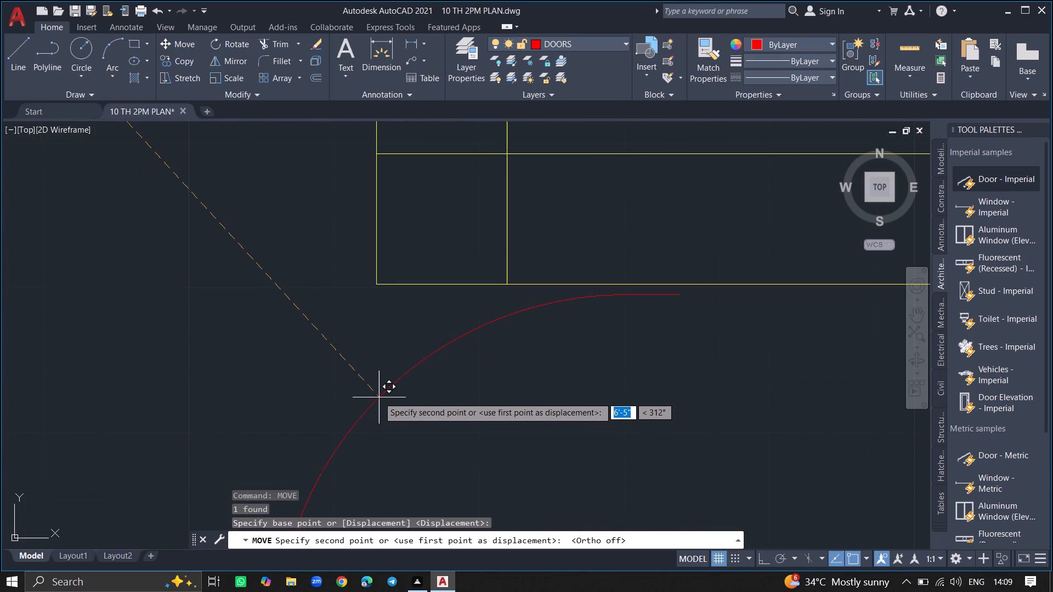
ctrl+scroll(378, 396, down, 3)
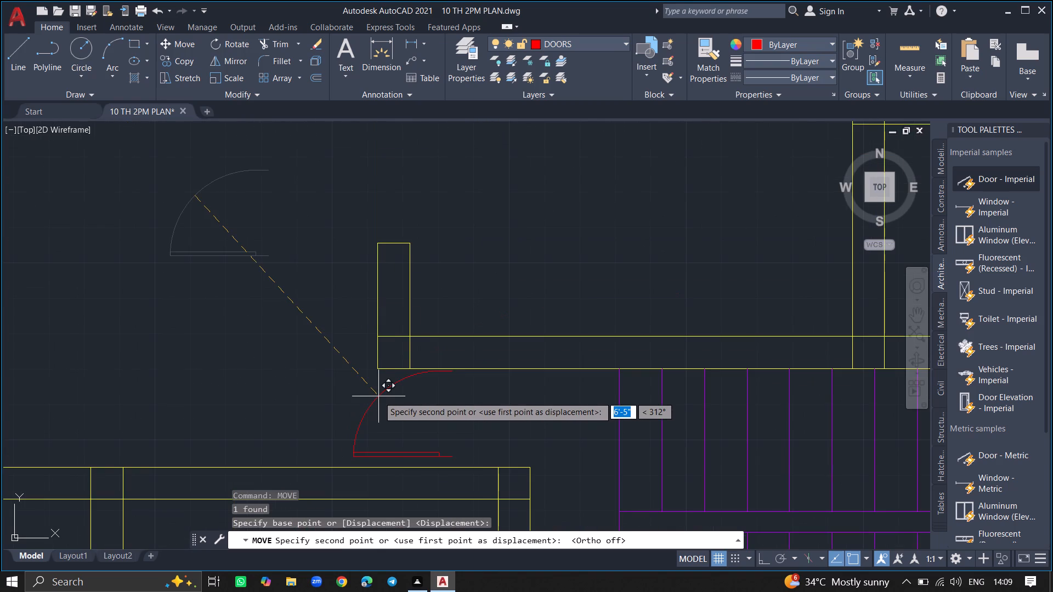
click(381, 401)
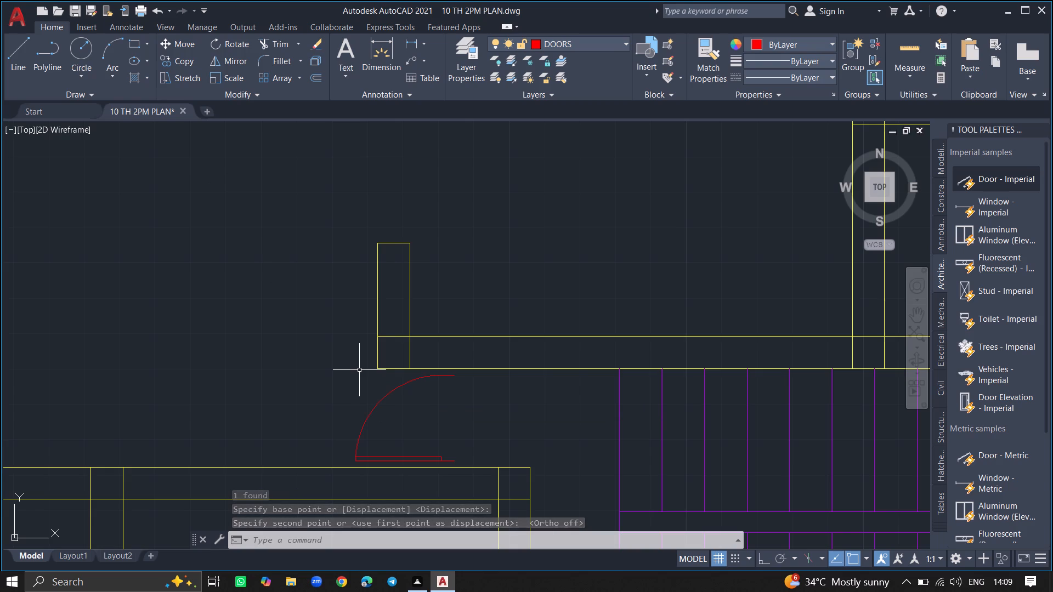
Extend both vertical lines of the short wall stub down to the small door's arc.
text(EX)
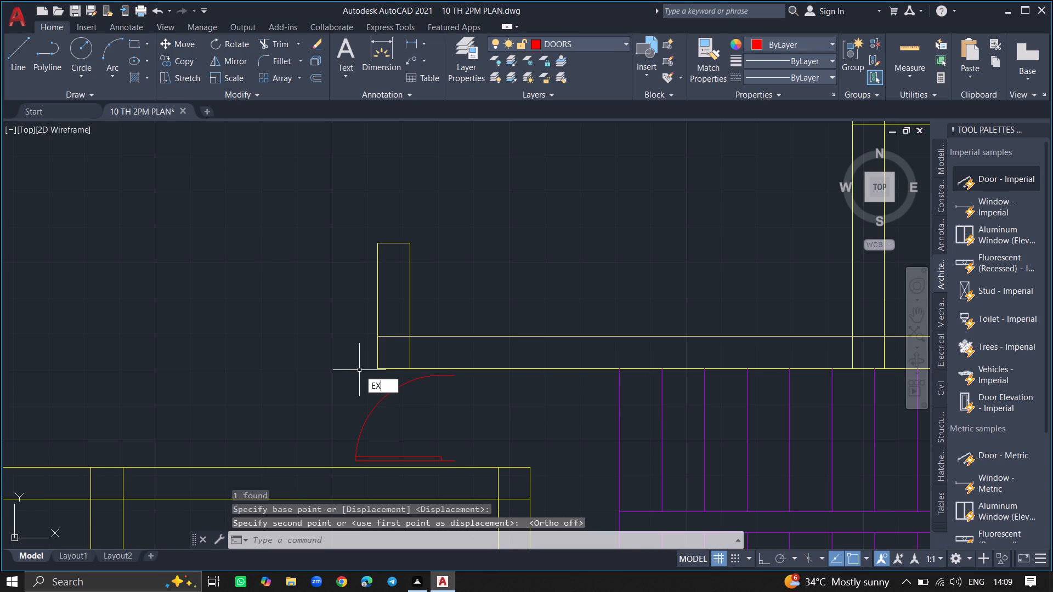
key(Return)
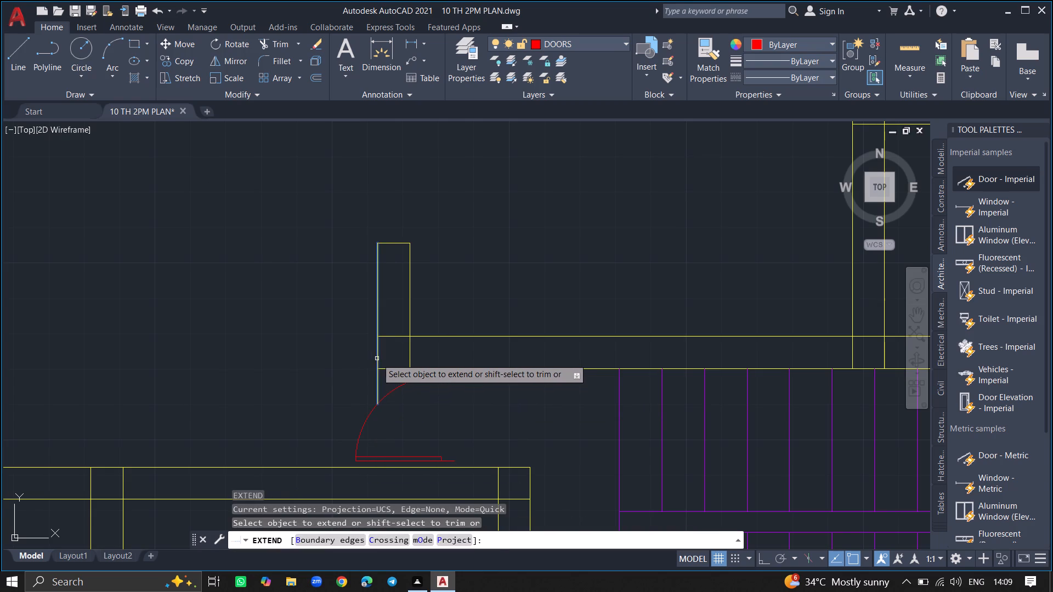
click(378, 358)
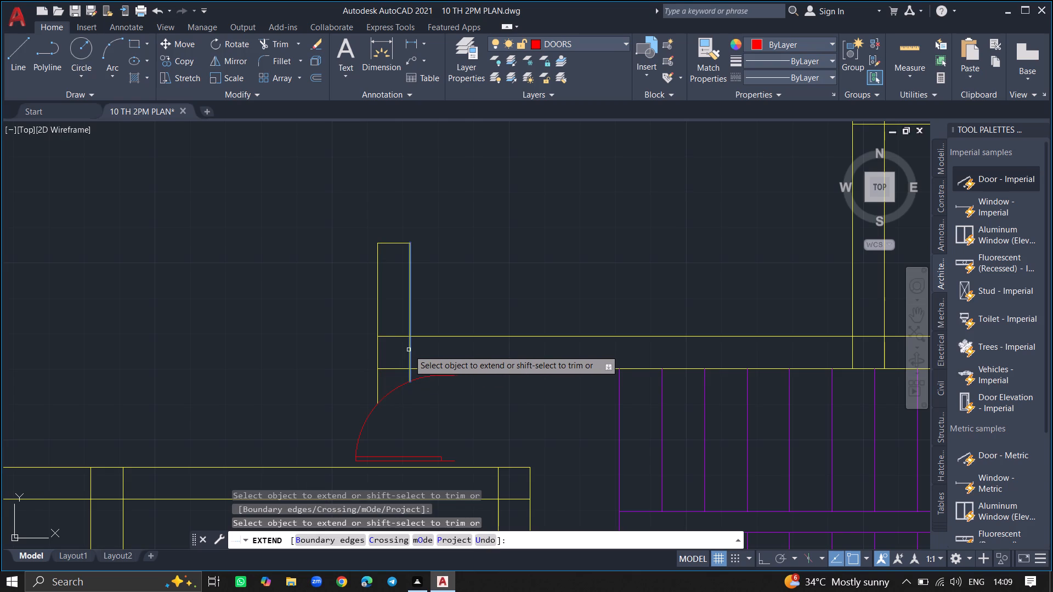
click(409, 350)
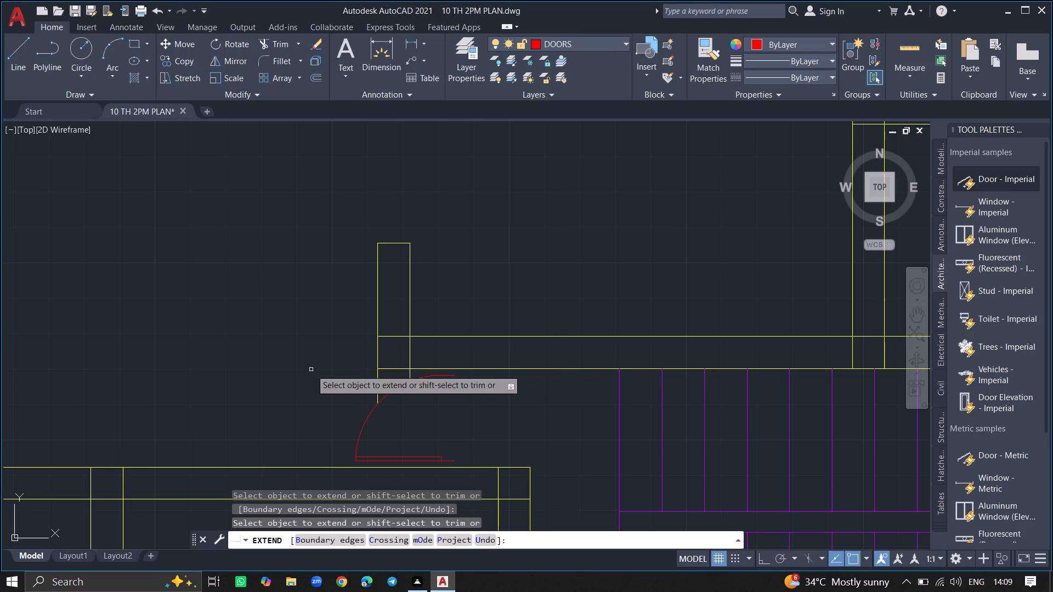
key(Return)
Copy the small door block about 18'-8" at 78°, onto the partition wall between the upper-middle and upper-right rooms.
ctrl+scroll(311, 369, down, 1)
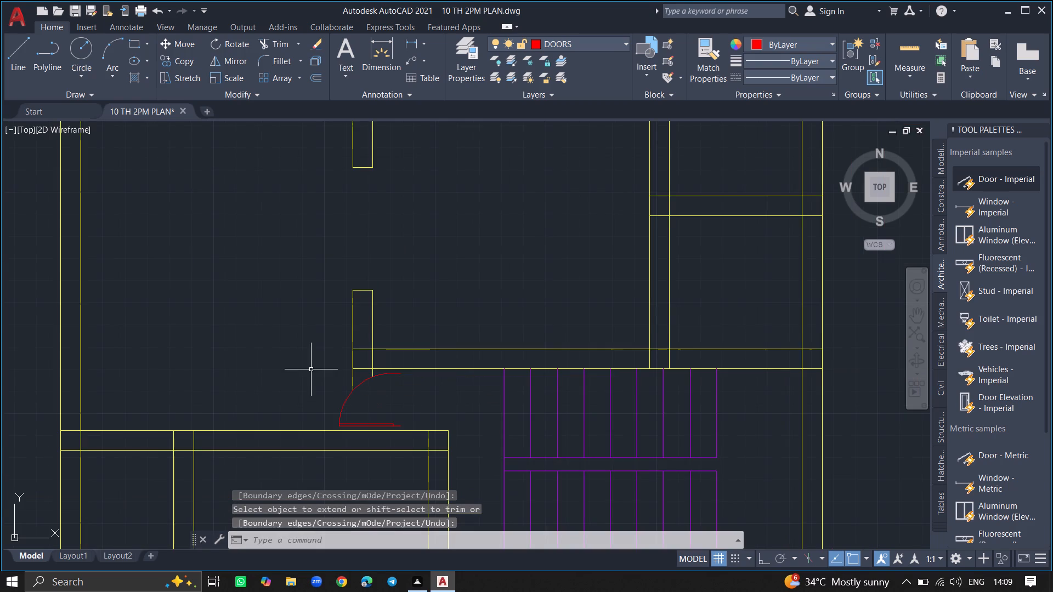
click(345, 400)
text(COPY)
key(Return)
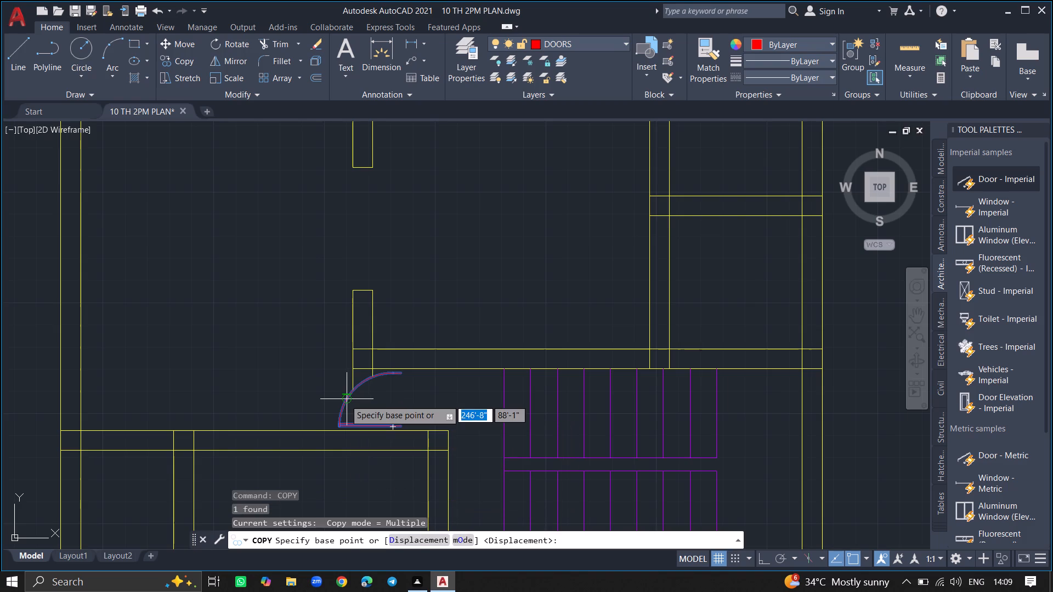
click(345, 400)
ctrl+scroll(250, 389, down, 3)
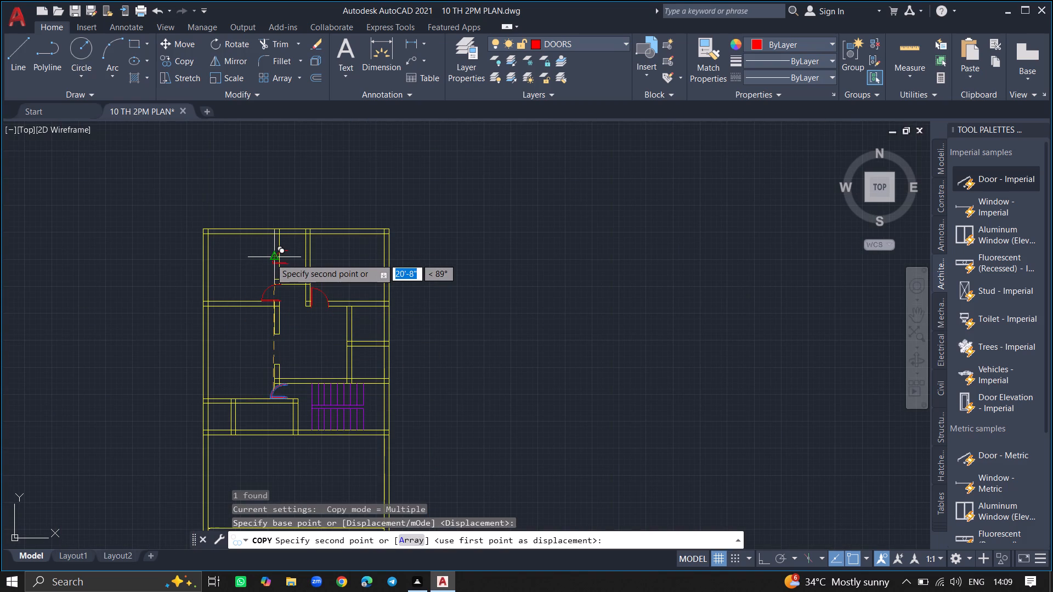
ctrl+scroll(309, 261, up, 5)
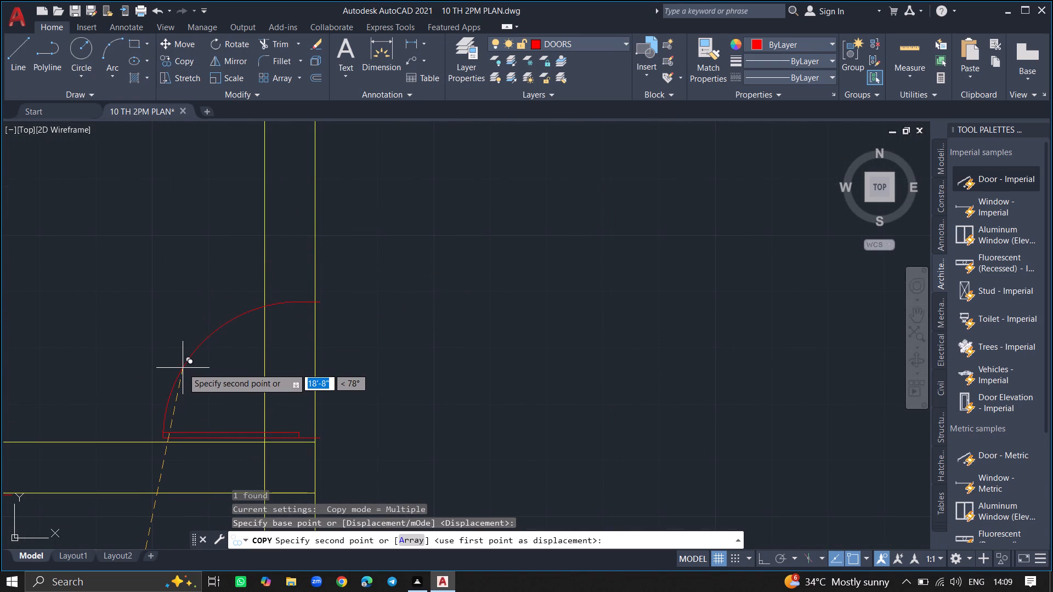
click(183, 368)
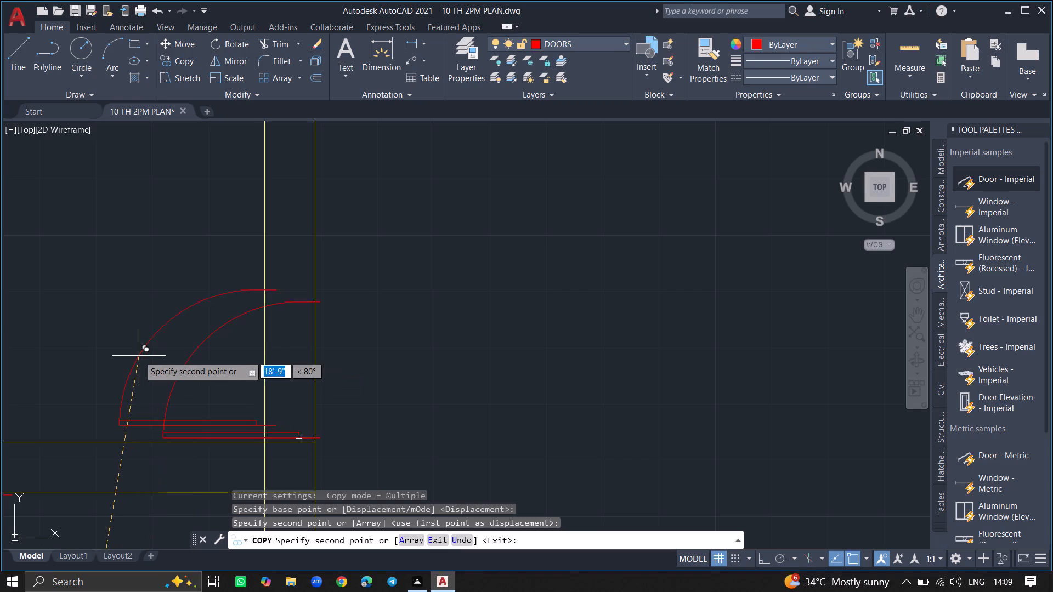
key(Escape)
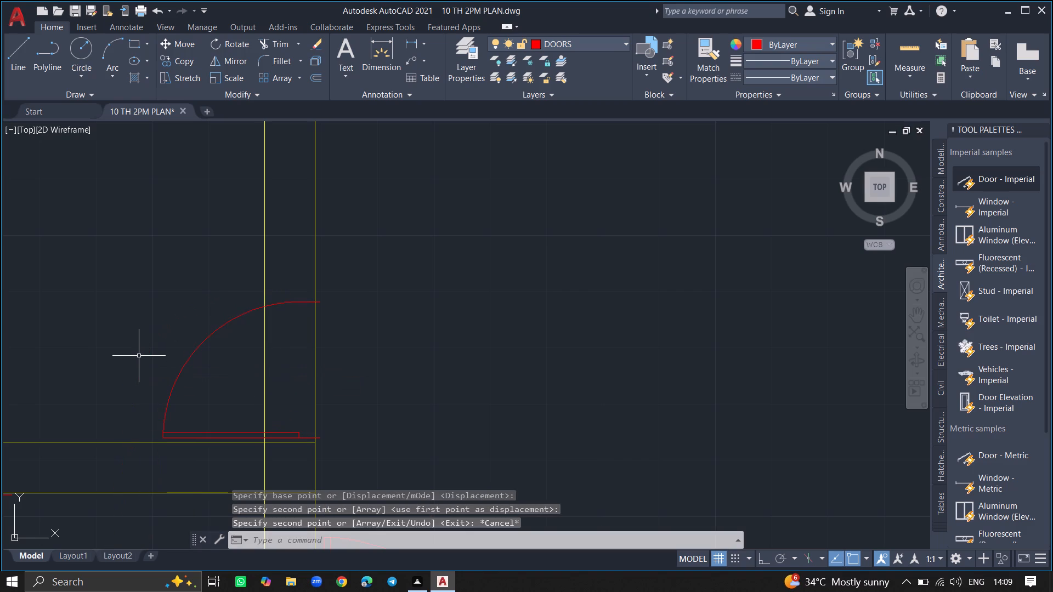
Trim both partition wall lines inside the copied door to open the doorway, including the leftover piece within its leaf.
ctrl+scroll(212, 321, down, 2)
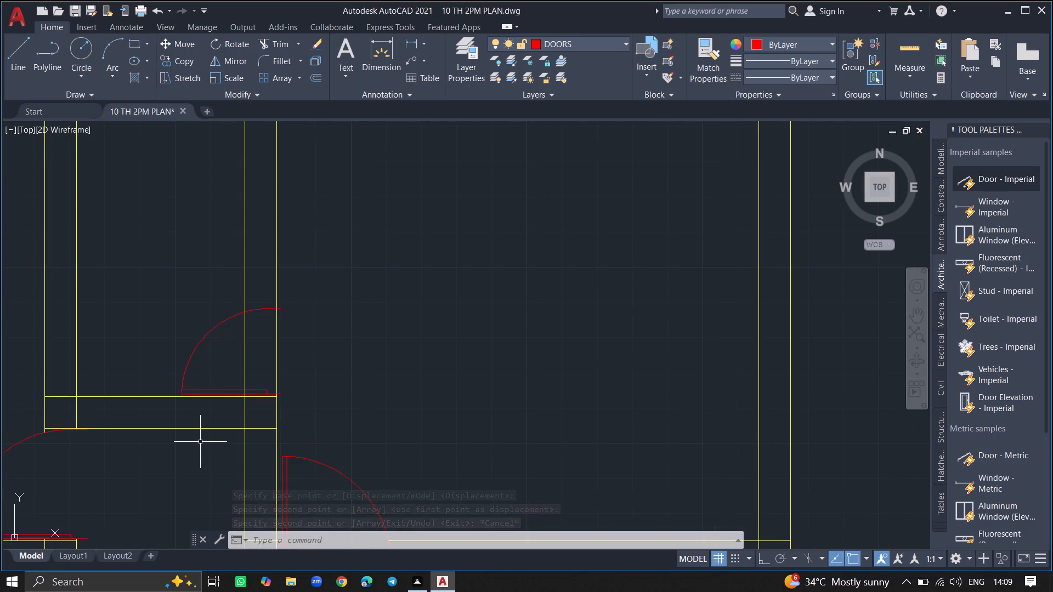
text(TR)
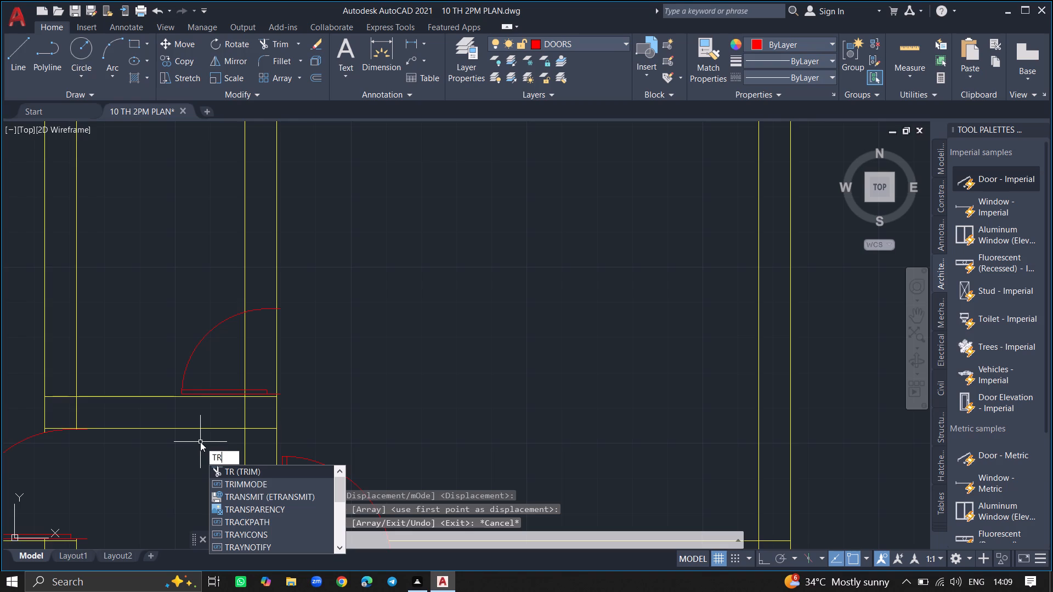
click(236, 472)
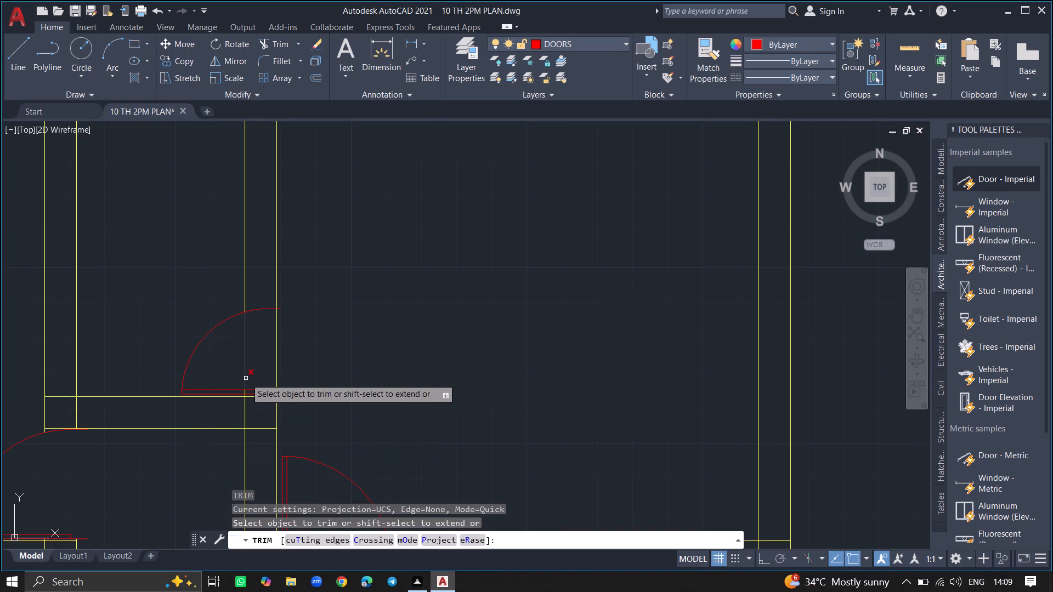
click(279, 367)
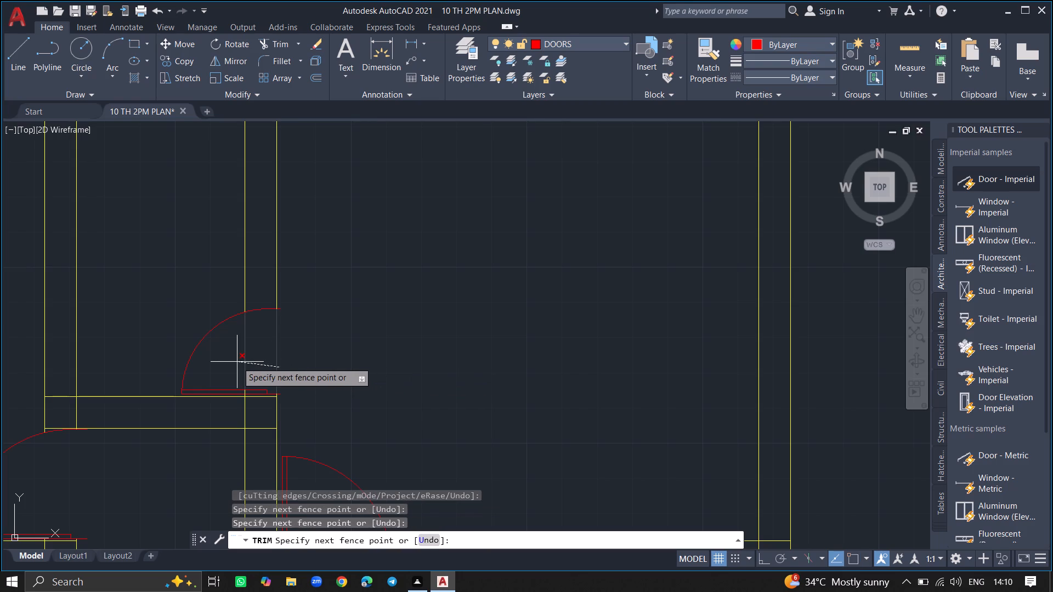
click(237, 362)
ctrl+scroll(242, 386, up, 7)
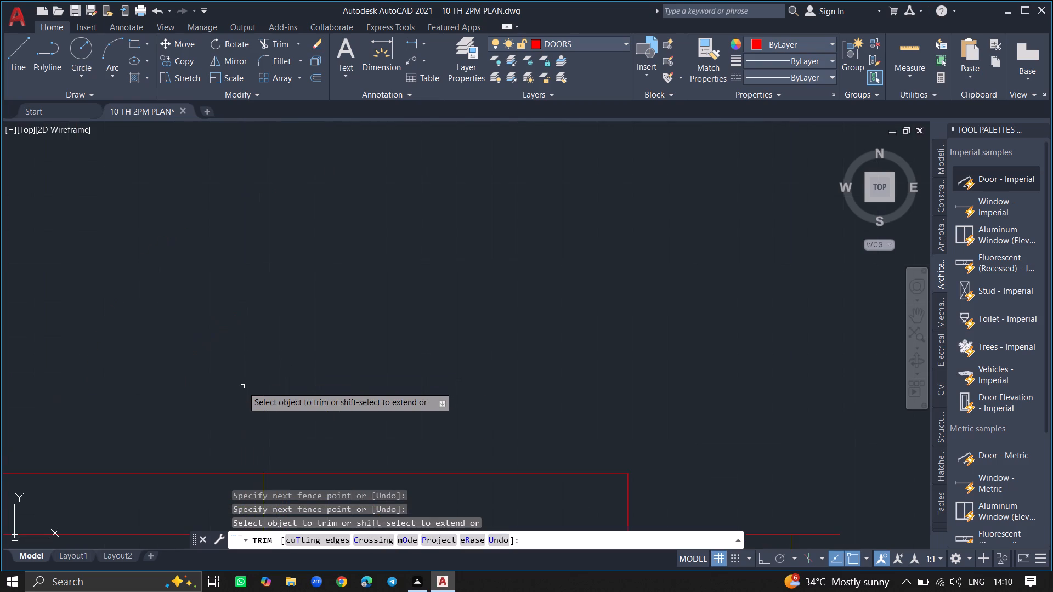
ctrl+scroll(248, 431, down, 2)
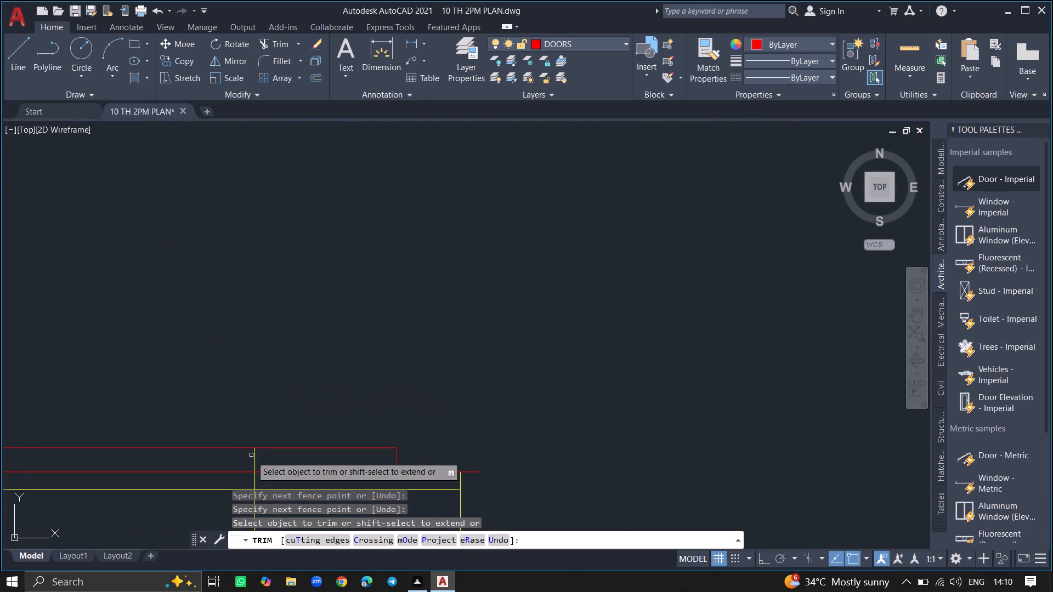
click(256, 461)
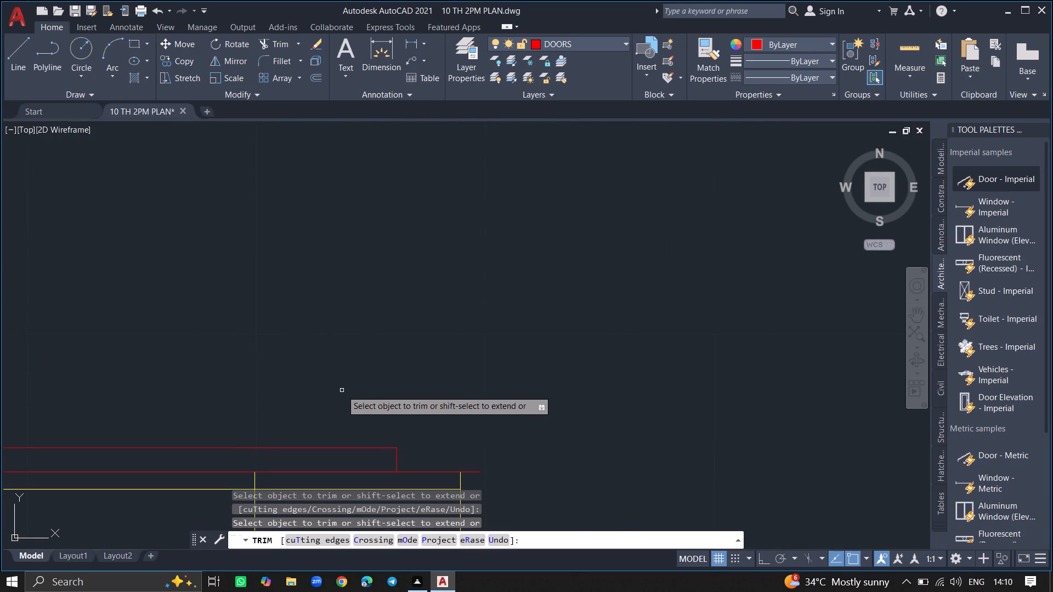
key(Return)
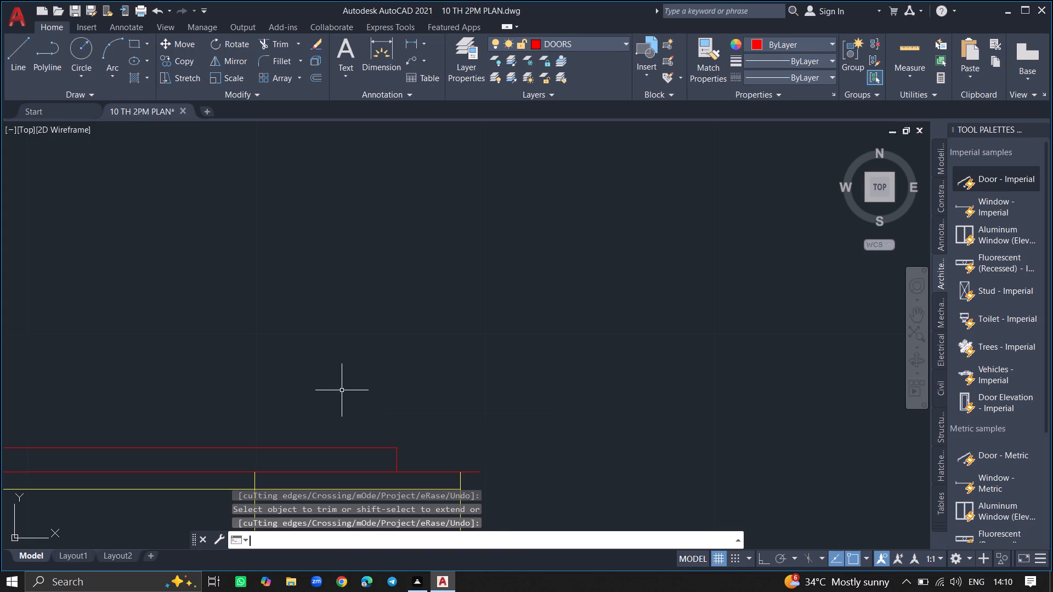
Copy the upper small door block about 10'-7" at 319°, onto the vertical wall of the small room on the plan's right side.
ctrl+scroll(342, 390, down, 5)
ctrl+scroll(384, 378, down, 5)
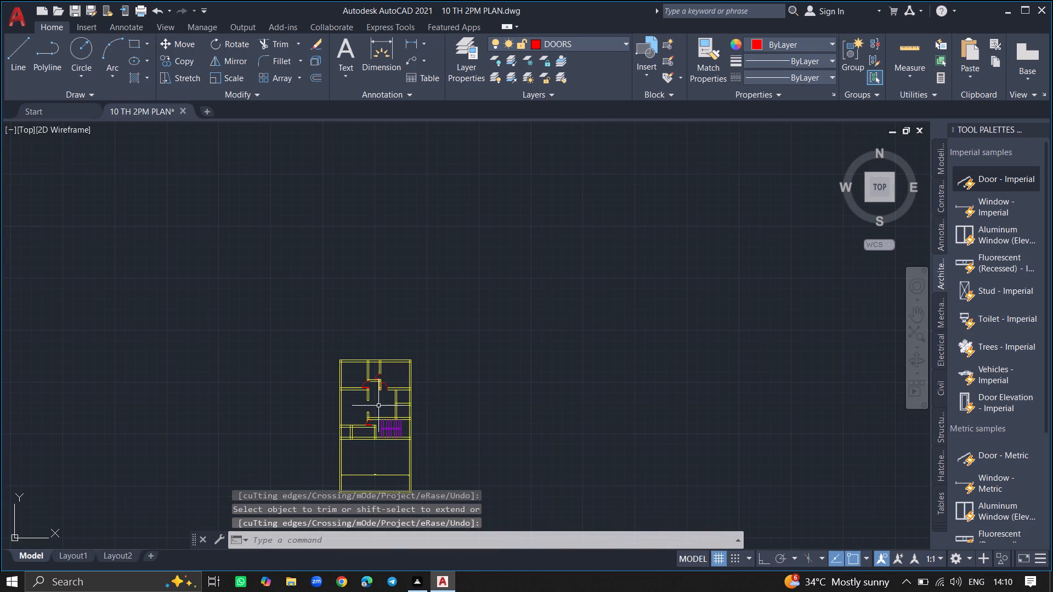
ctrl+scroll(369, 423, up, 2)
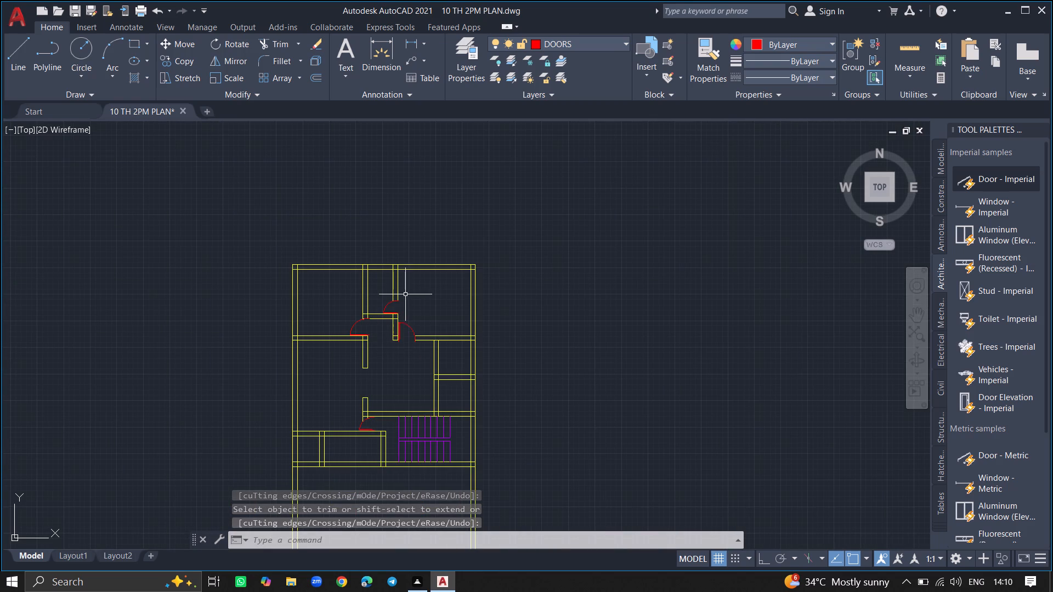
ctrl+scroll(394, 294, up, 2)
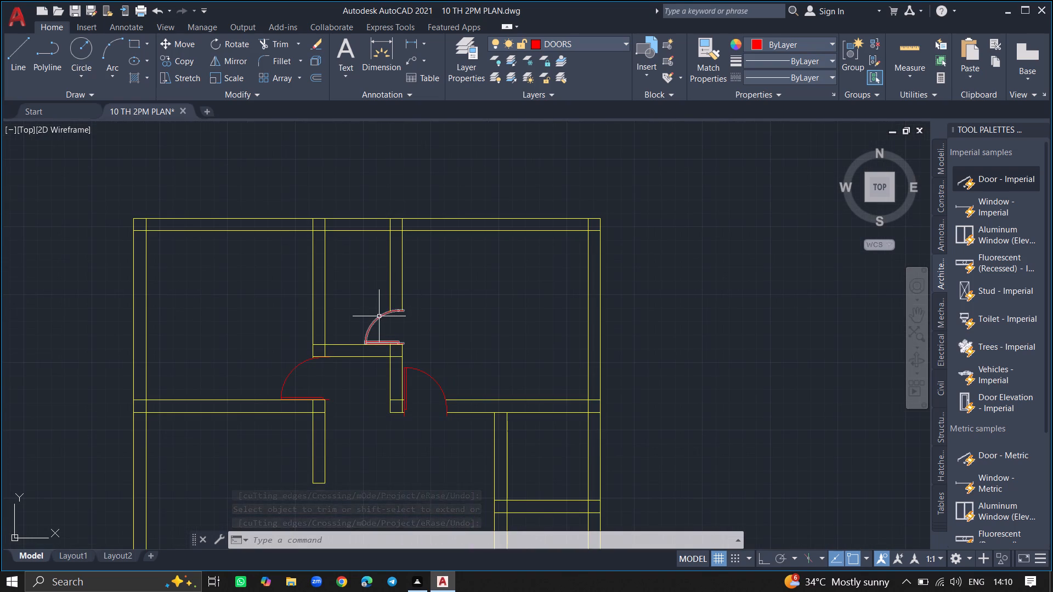
click(379, 317)
text(COPY)
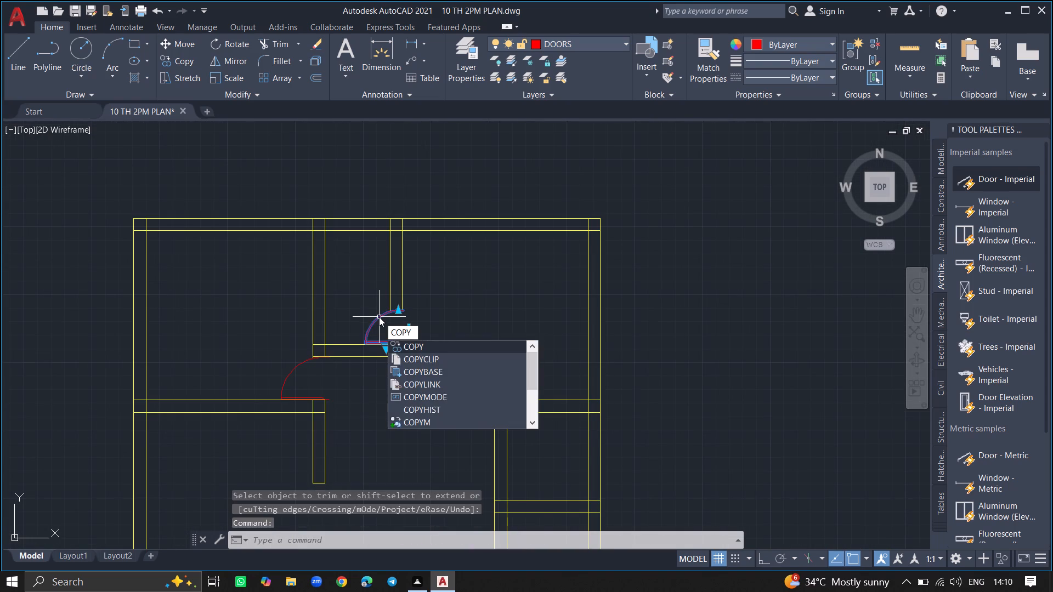
click(401, 343)
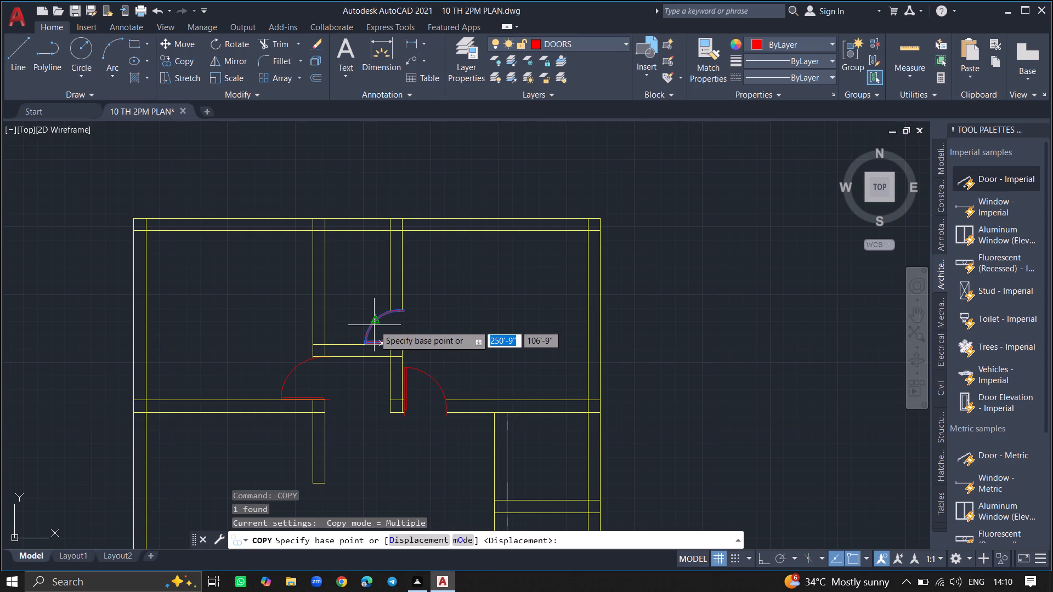
click(374, 325)
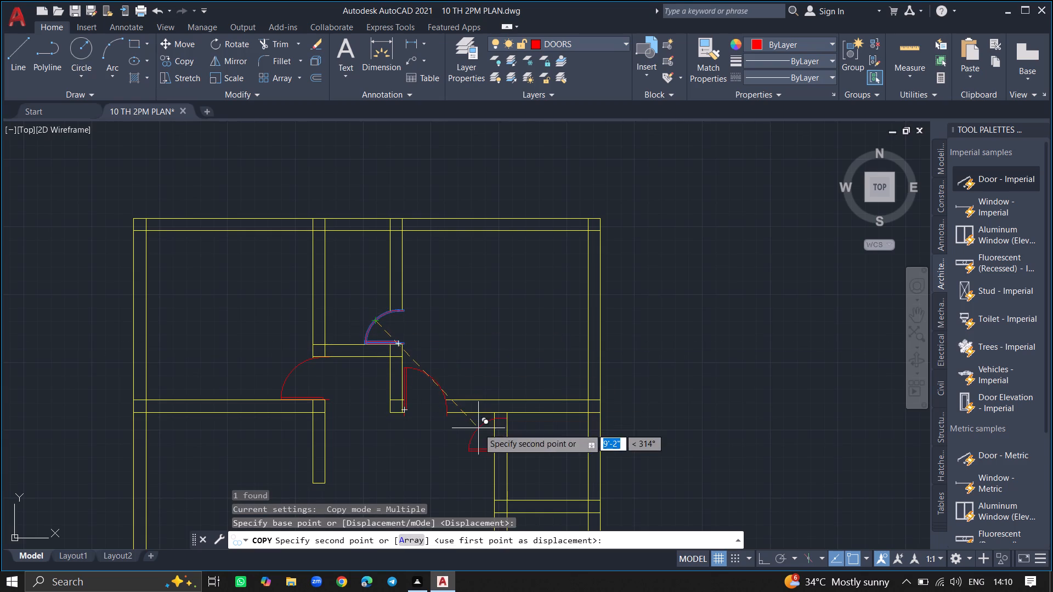
ctrl+scroll(496, 460, up, 3)
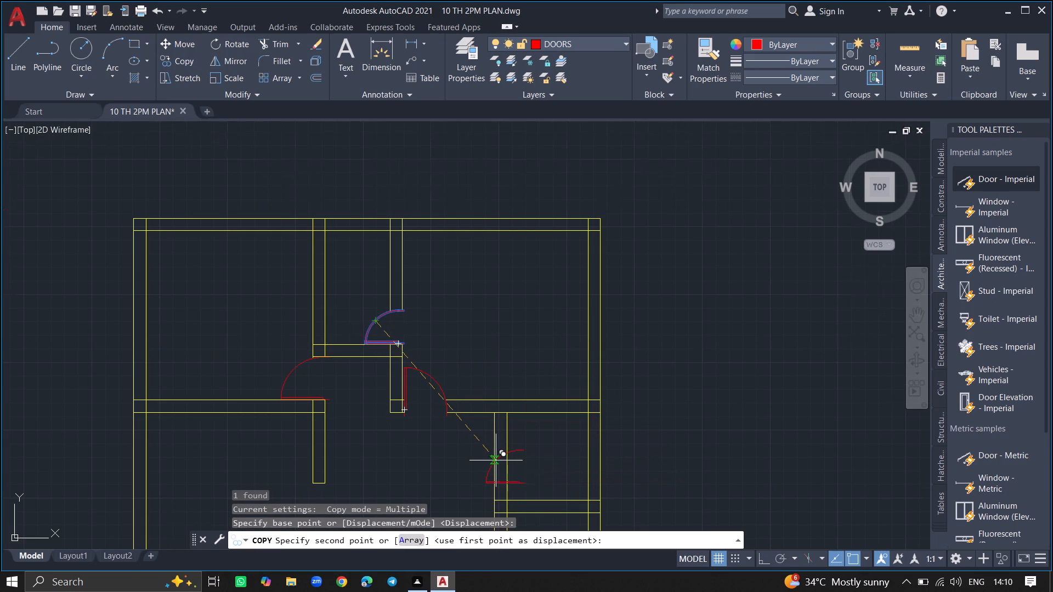
ctrl+scroll(496, 460, up, 1)
click(532, 358)
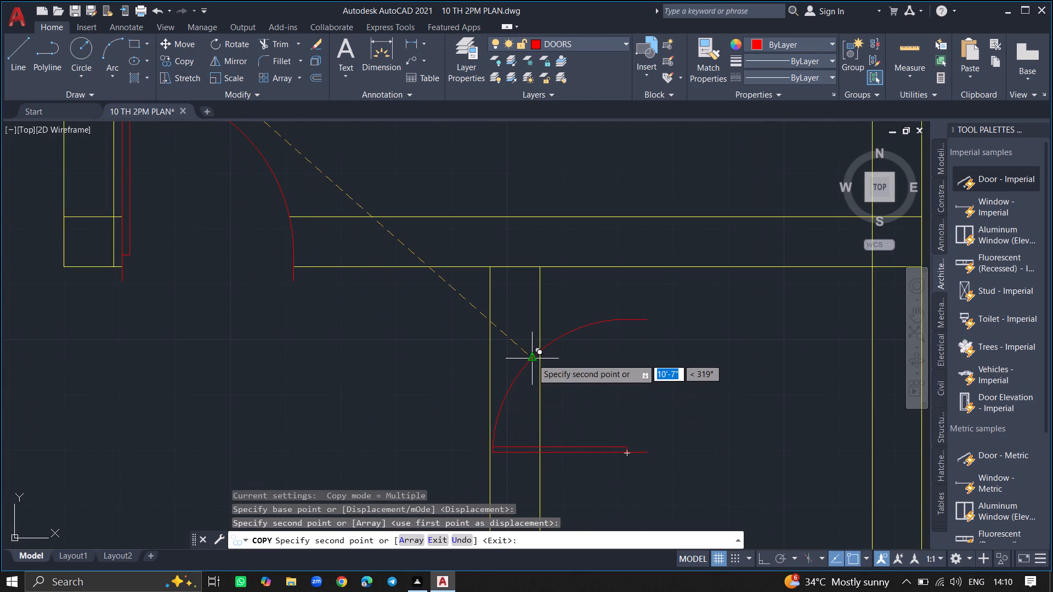
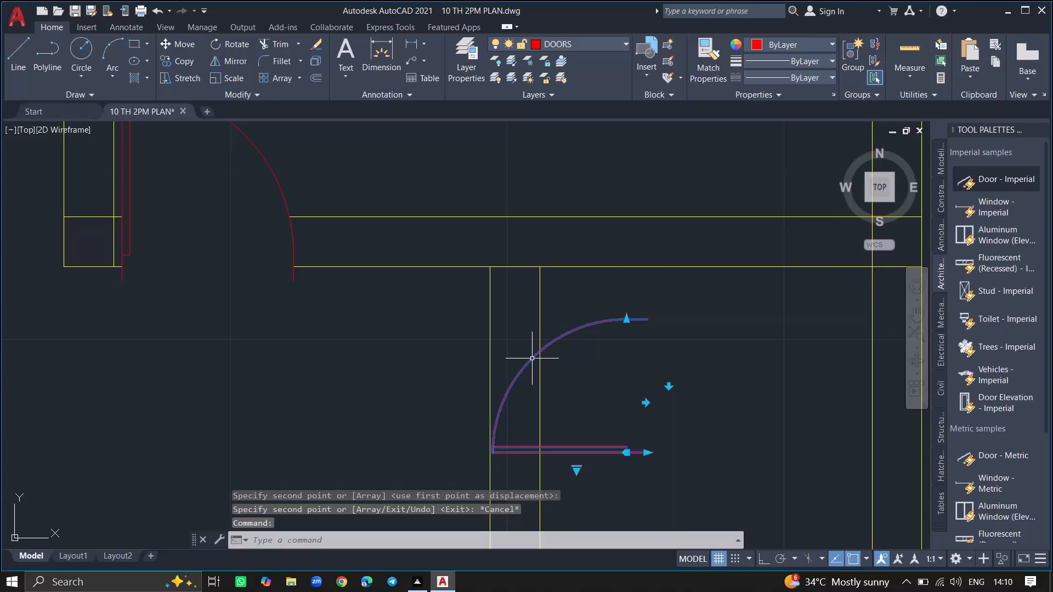
Rotate the selected door 180° about a point on its swing arc, with Ortho on.
text(RO)
key(Return)
click(532, 358)
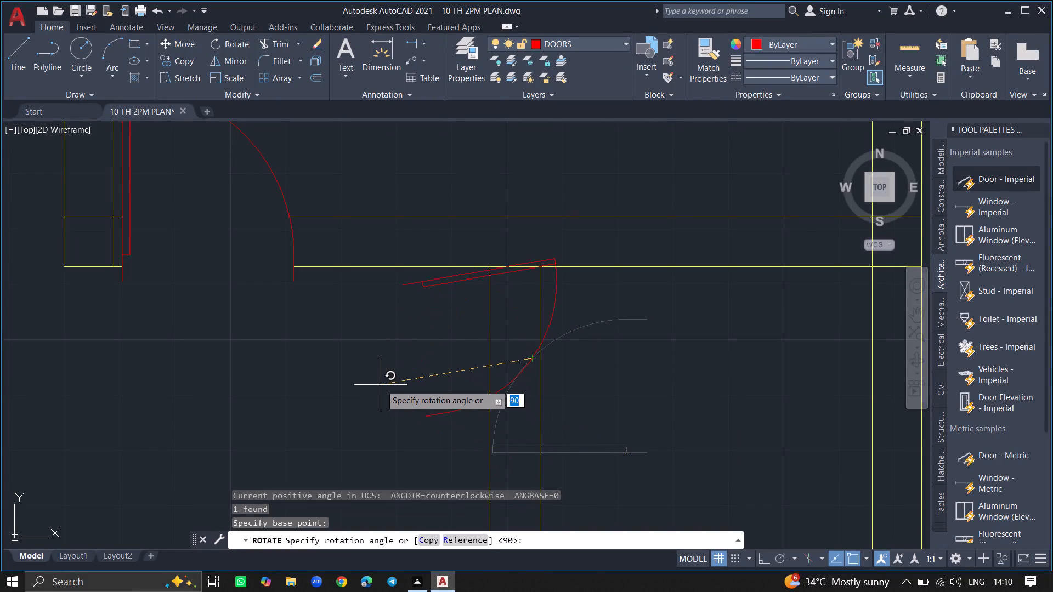
key(F8)
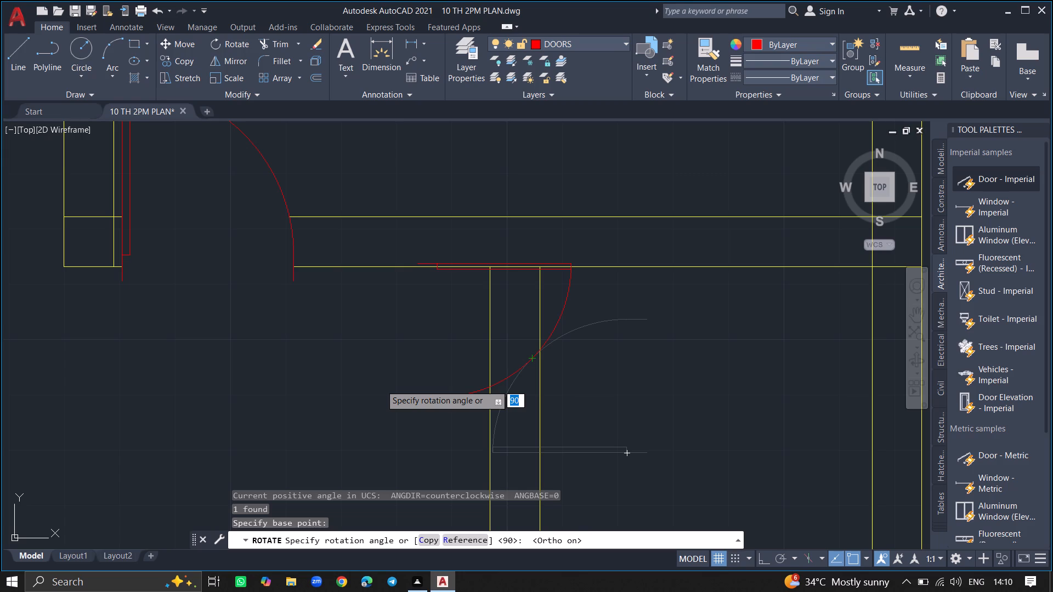
click(381, 385)
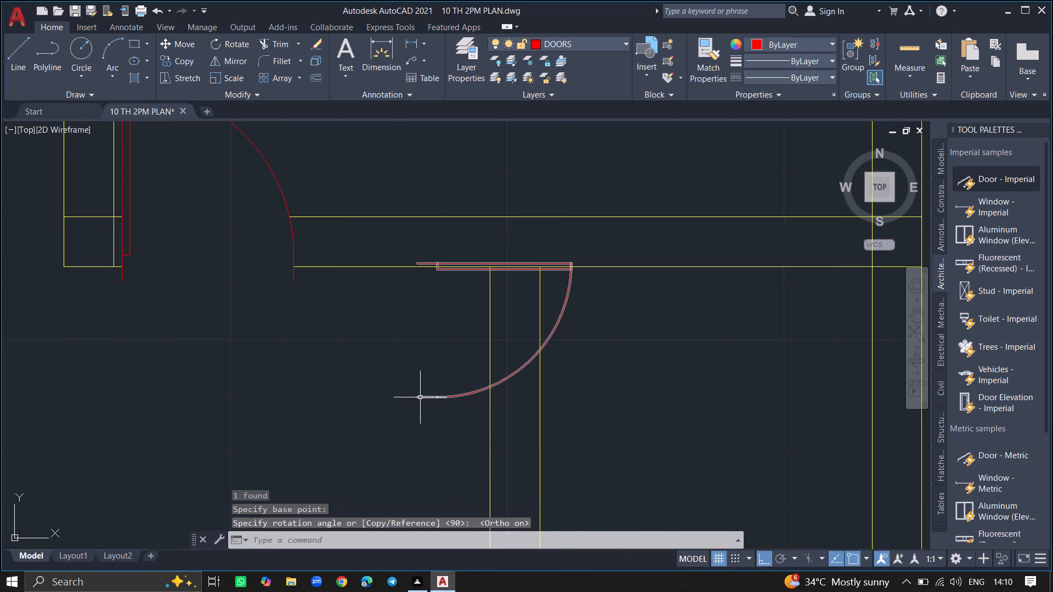
Move the rotated door freely with Ortho off, placing it across the vertical wall just below the horizontal wall.
click(420, 397)
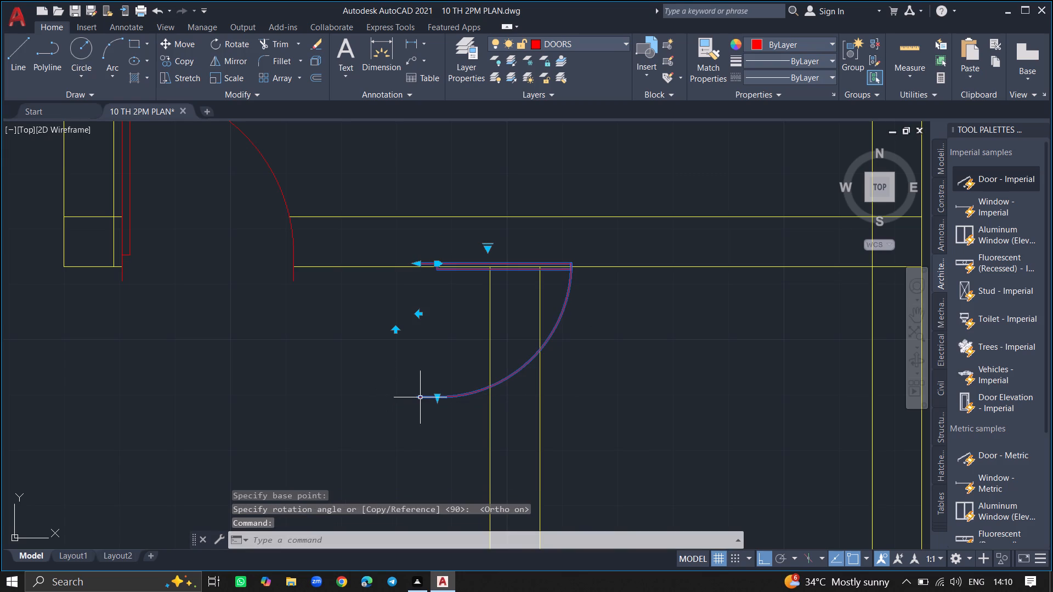
text(MO)
text(VE)
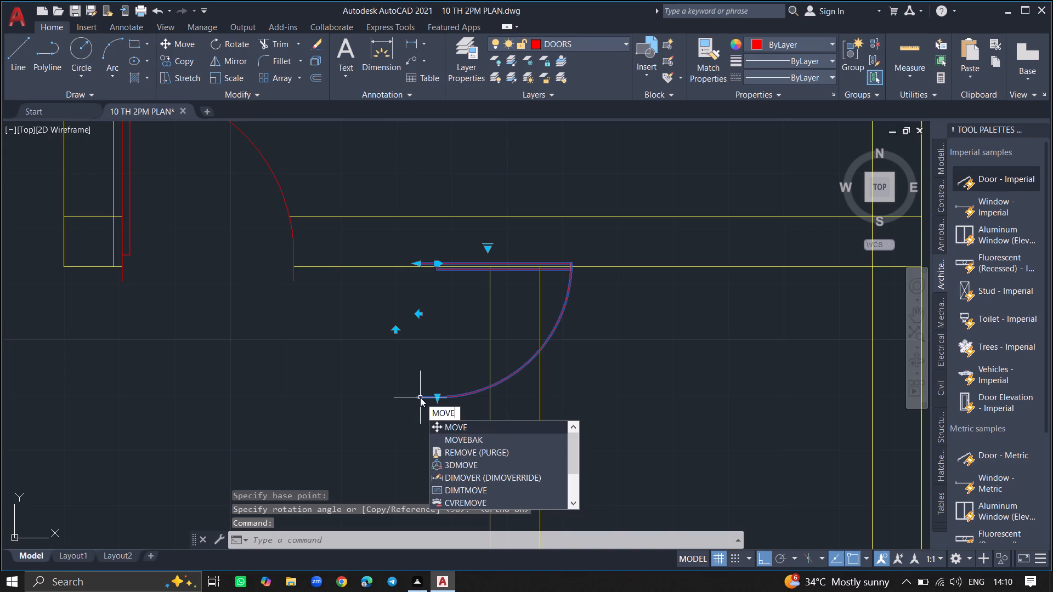
key(Return)
click(420, 397)
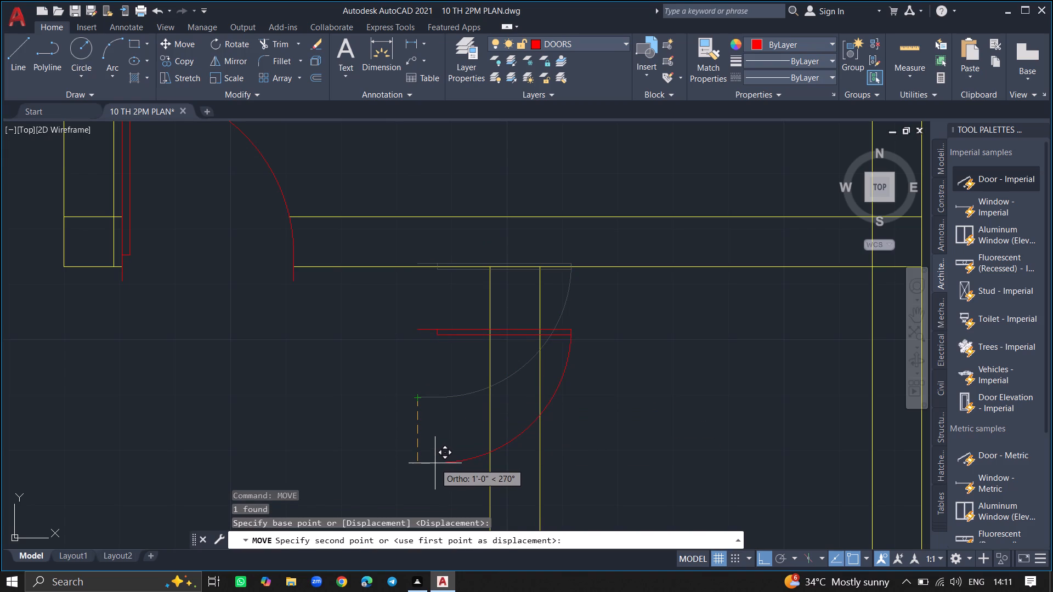
key(F8)
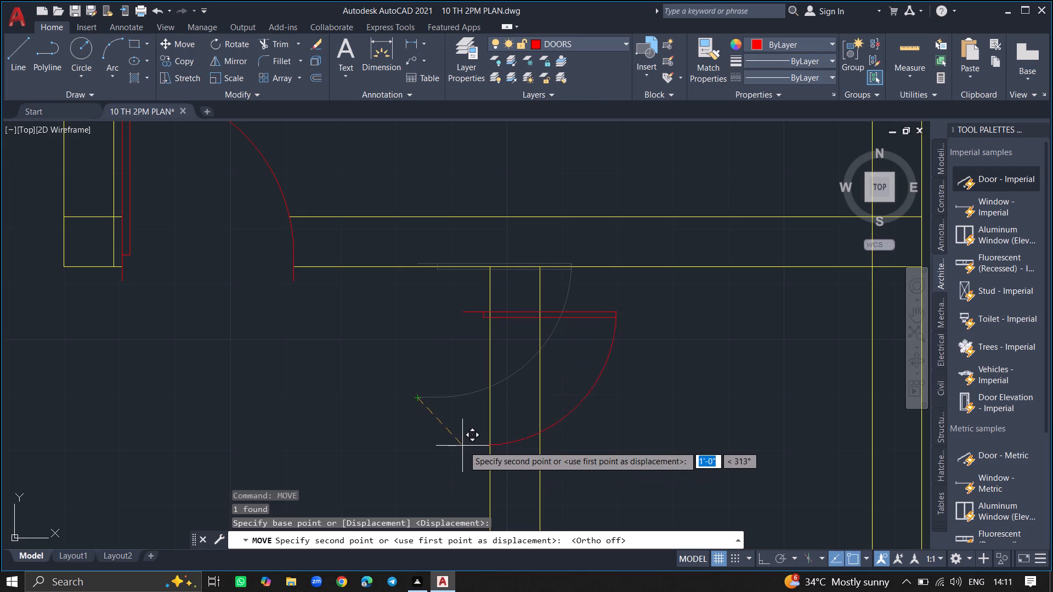
click(466, 446)
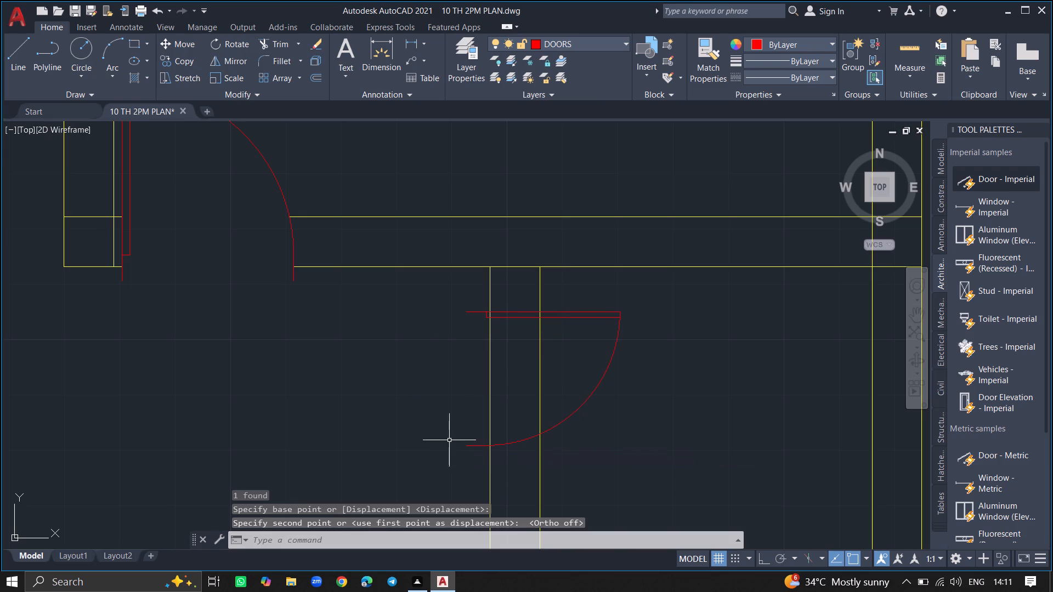
Copy the door from the vertical wall to the open hallway space about 6'-5" away, below the neighbouring wall-end door.
ctrl+scroll(414, 432, down, 5)
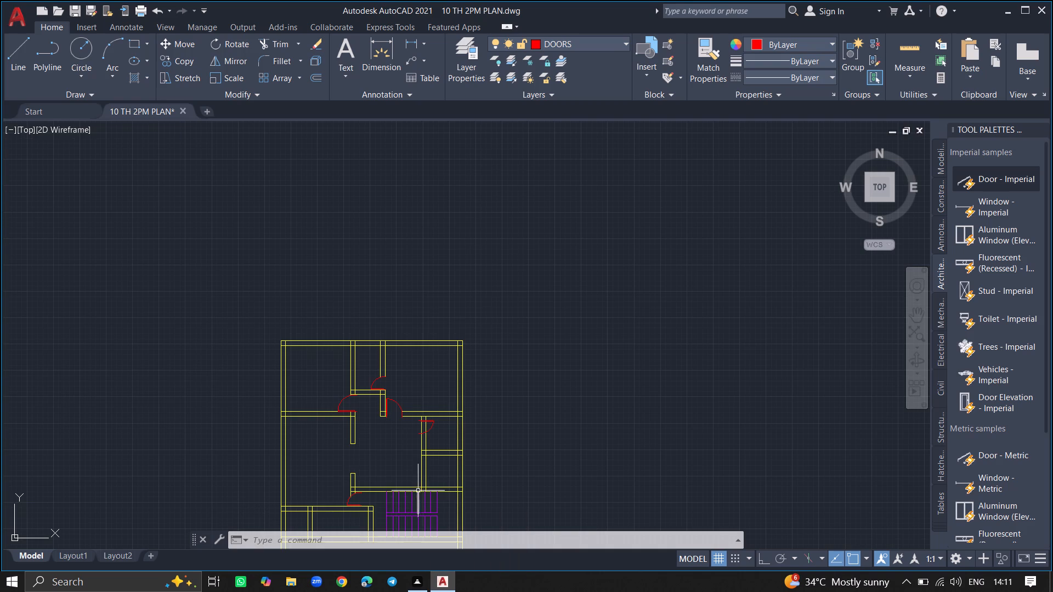
ctrl+scroll(429, 426, up, 4)
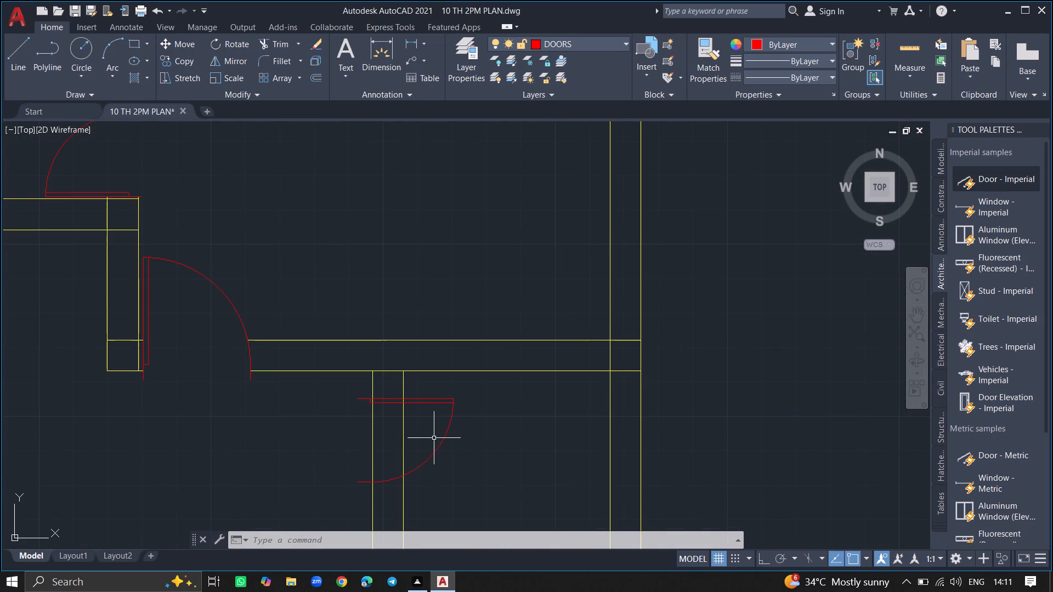
click(438, 445)
key(c)
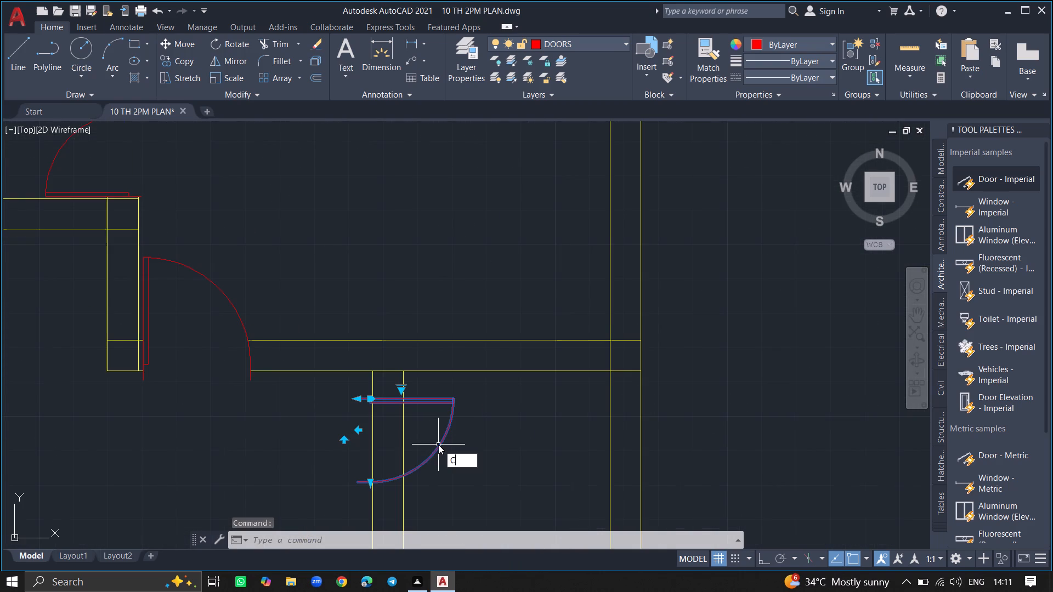
text(OPY)
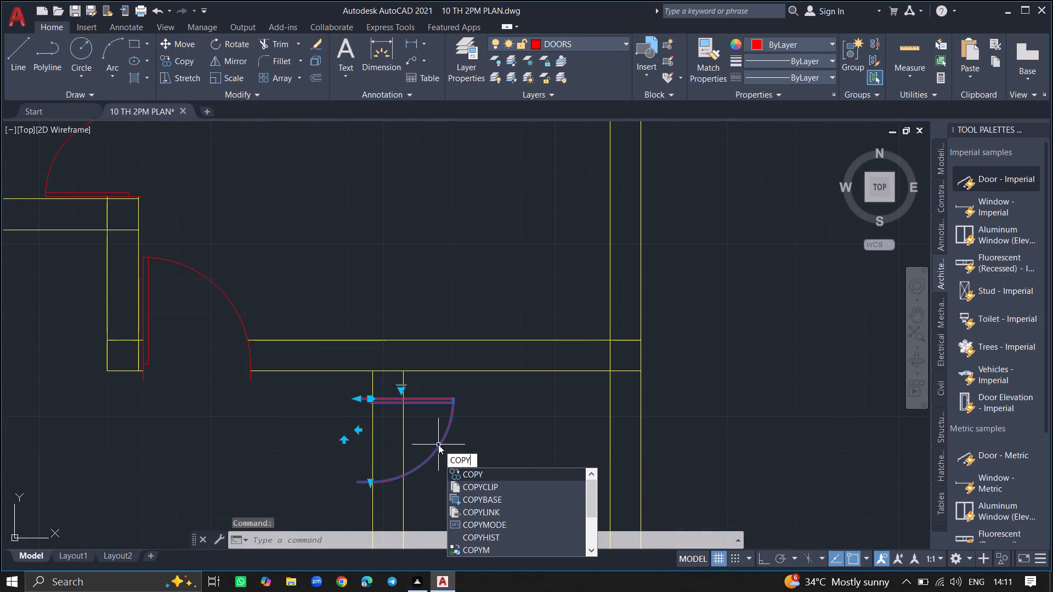
key(Return)
click(438, 445)
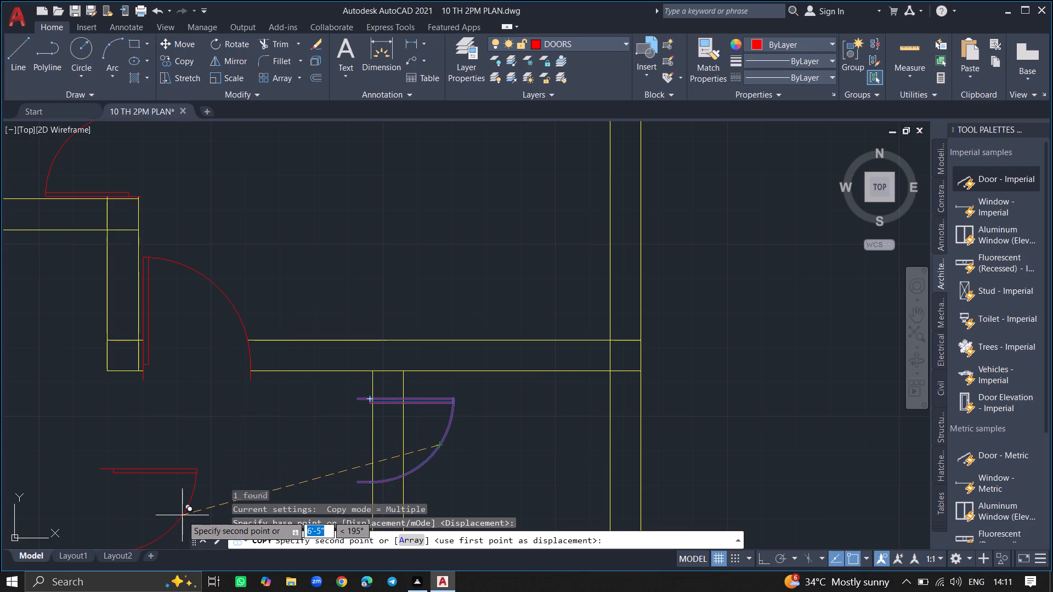
click(182, 515)
key(Return)
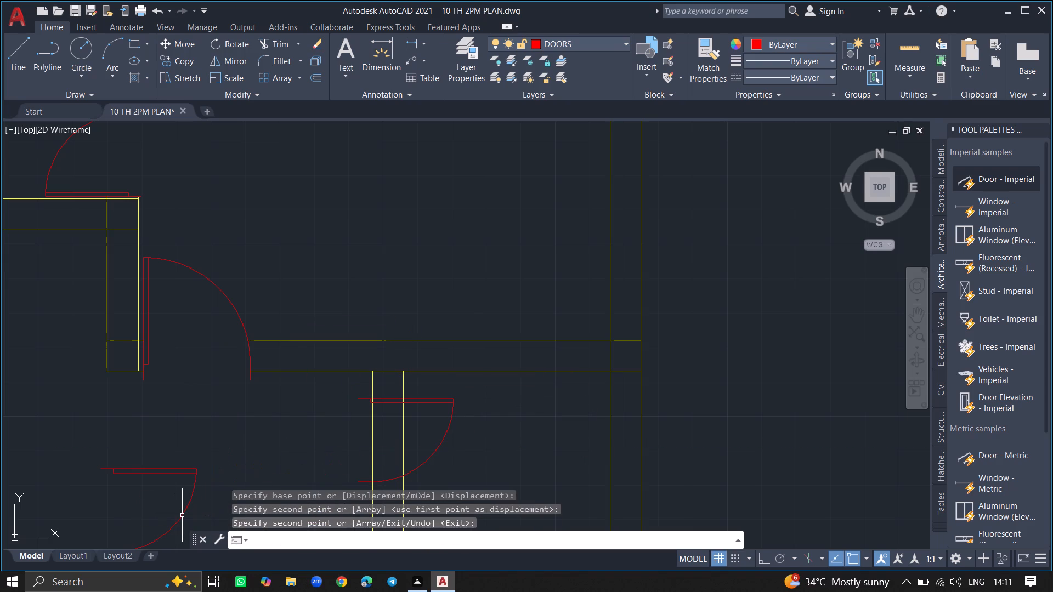
Trim both vertical wall lines across the door opening, including the short pieces left inside the door leaf.
text(TRIM)
key(Return)
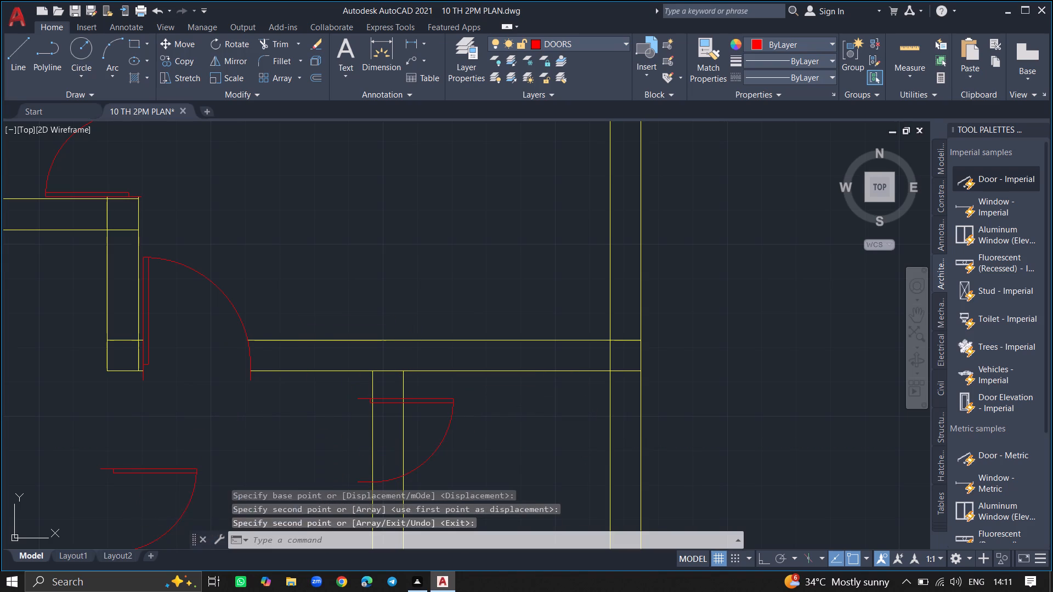
click(372, 454)
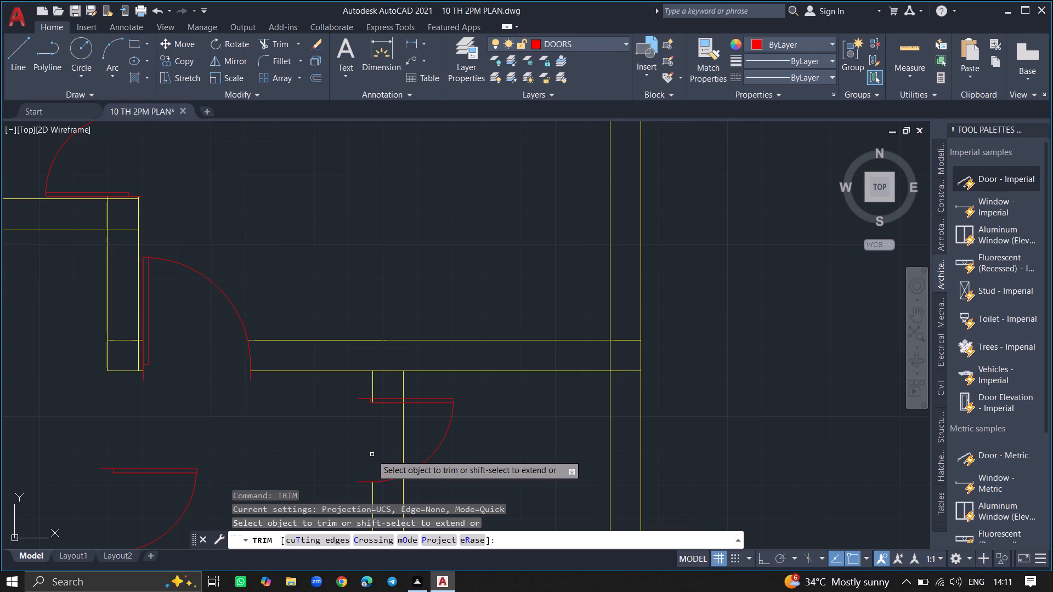
click(403, 452)
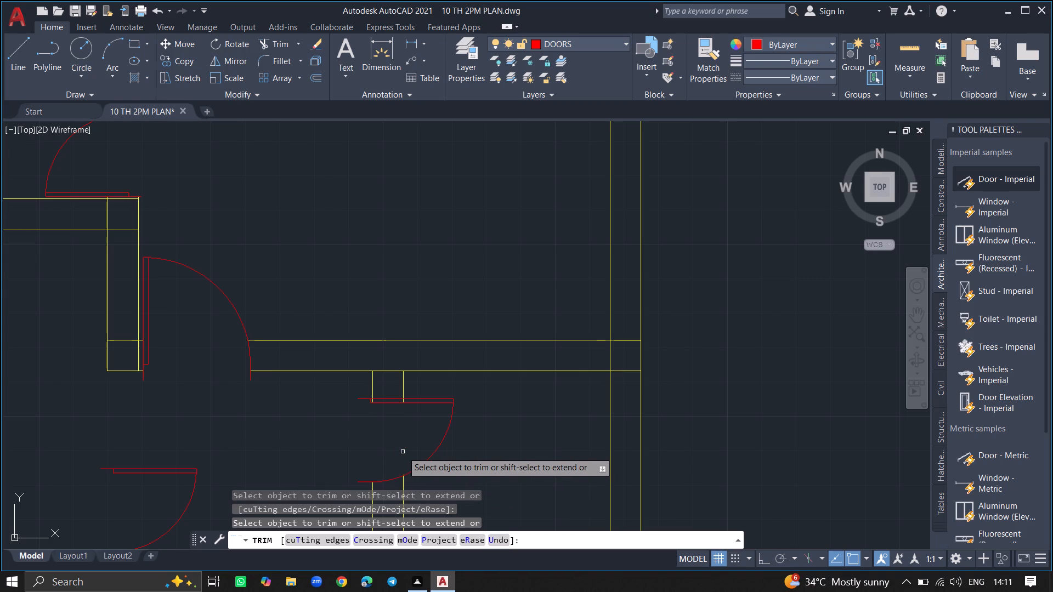
ctrl+scroll(404, 421, up, 4)
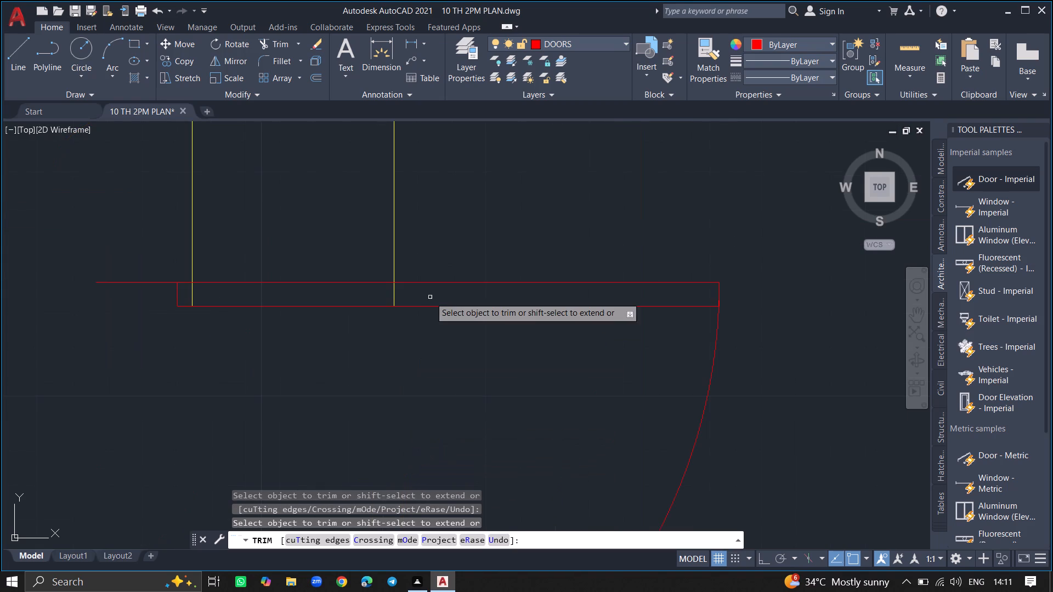
click(394, 296)
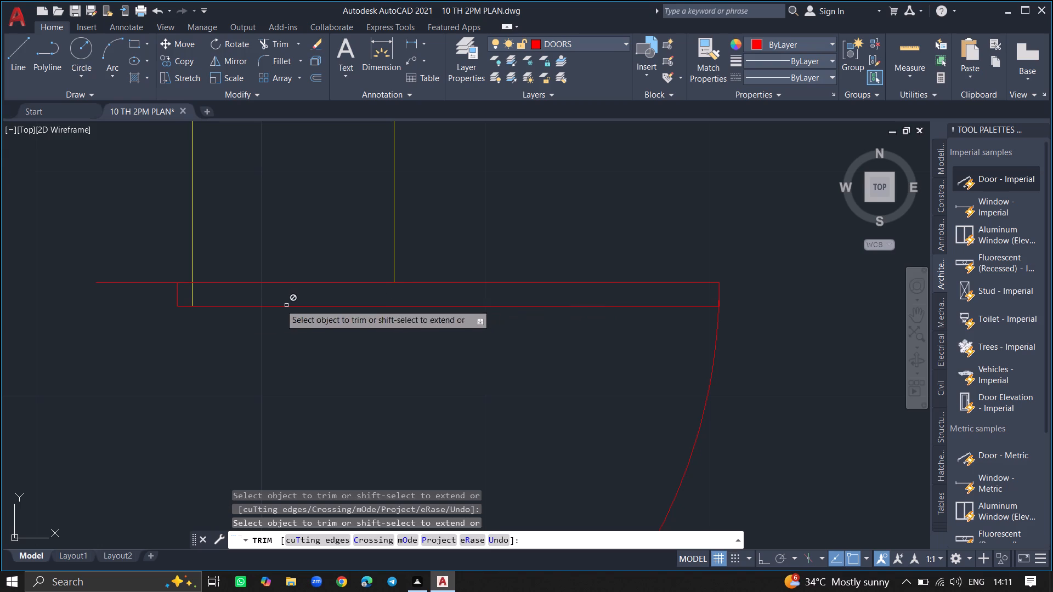
click(193, 300)
key(Return)
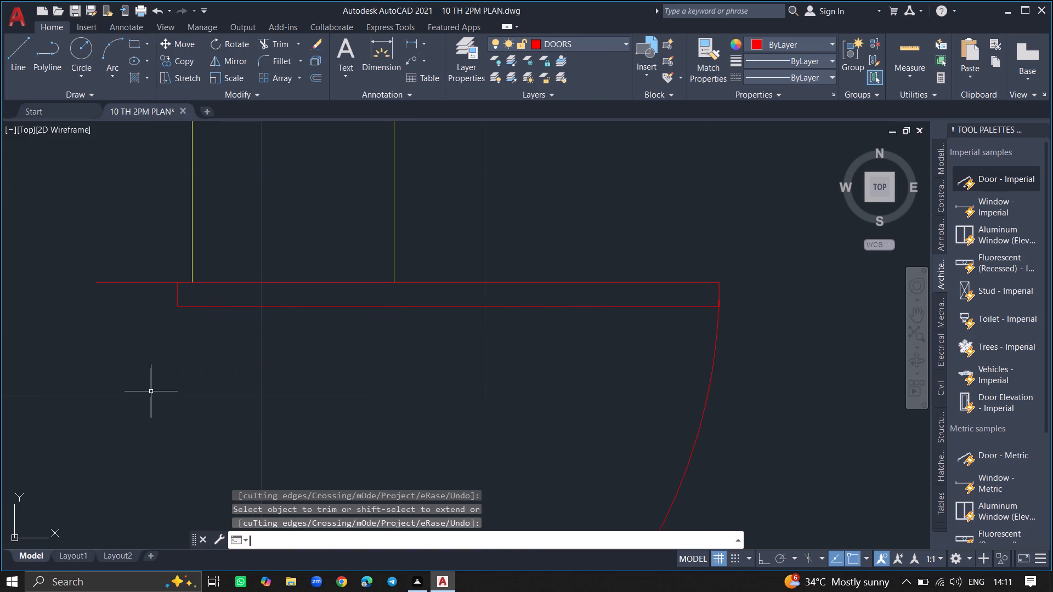
Mirror the copied hallway door along its leaf so it swings upward, erasing the source object.
ctrl+scroll(151, 391, down, 6)
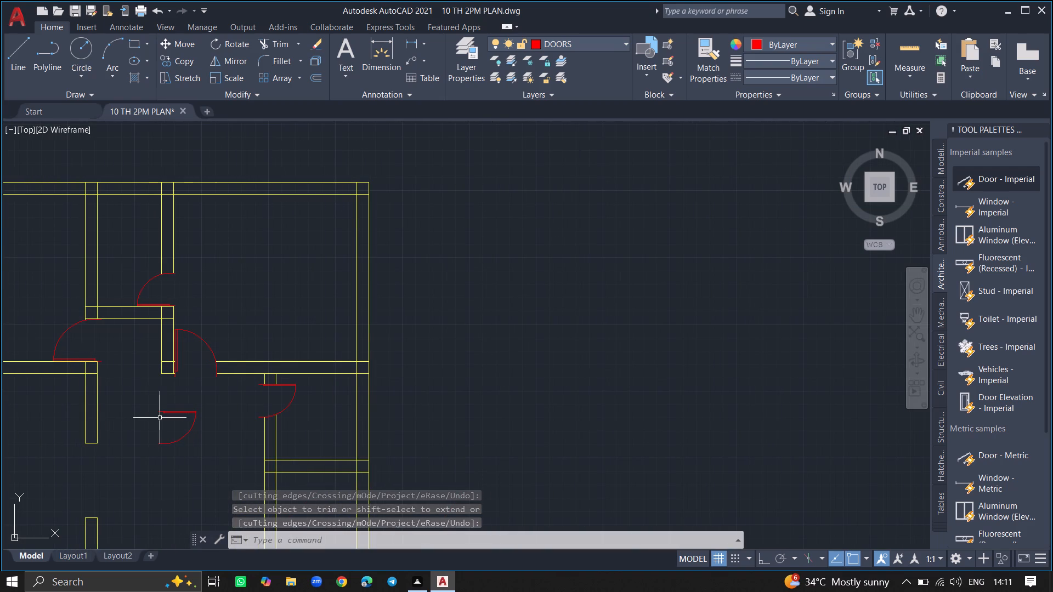
ctrl+scroll(160, 418, up, 1)
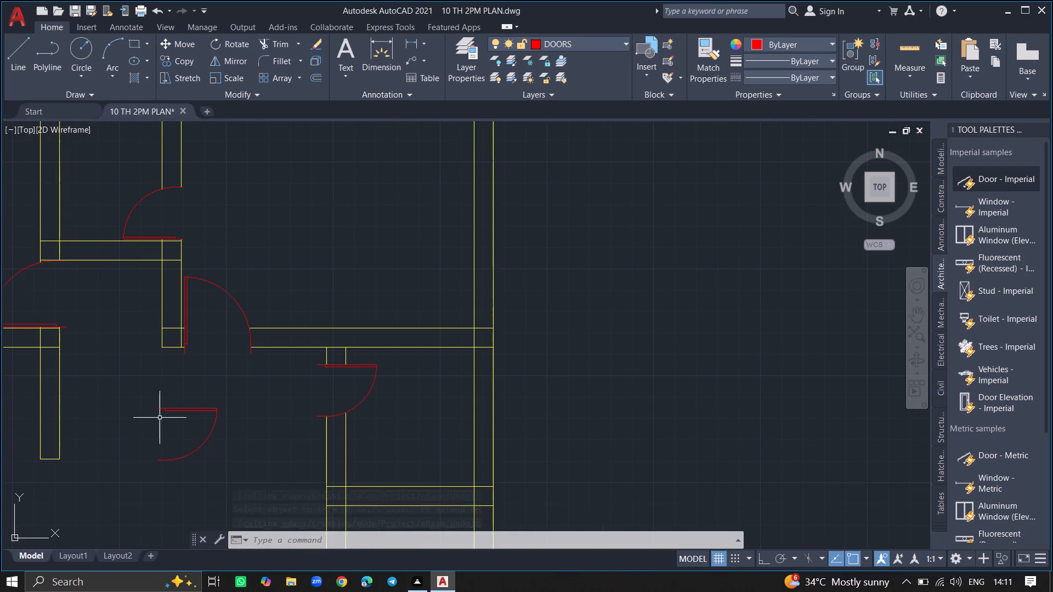
text(MIRR)
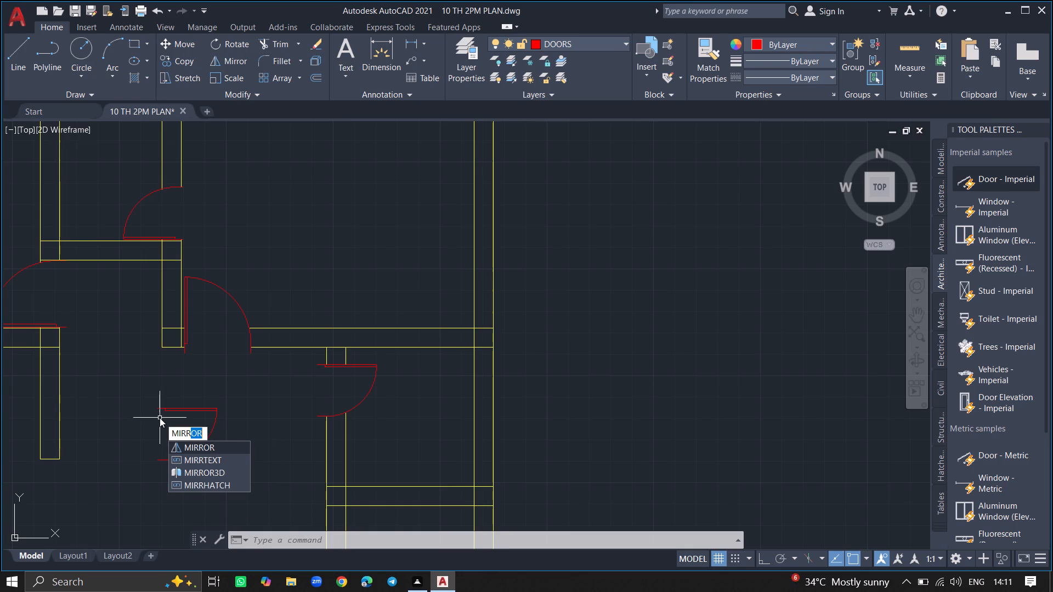
click(178, 447)
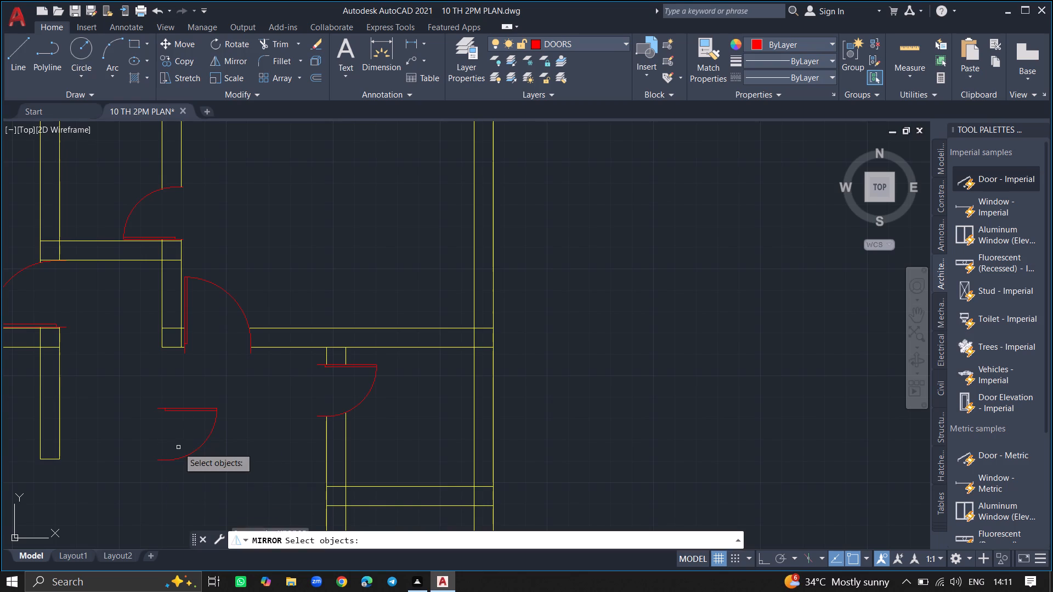
click(193, 409)
key(Return)
ctrl+scroll(193, 409, up, 2)
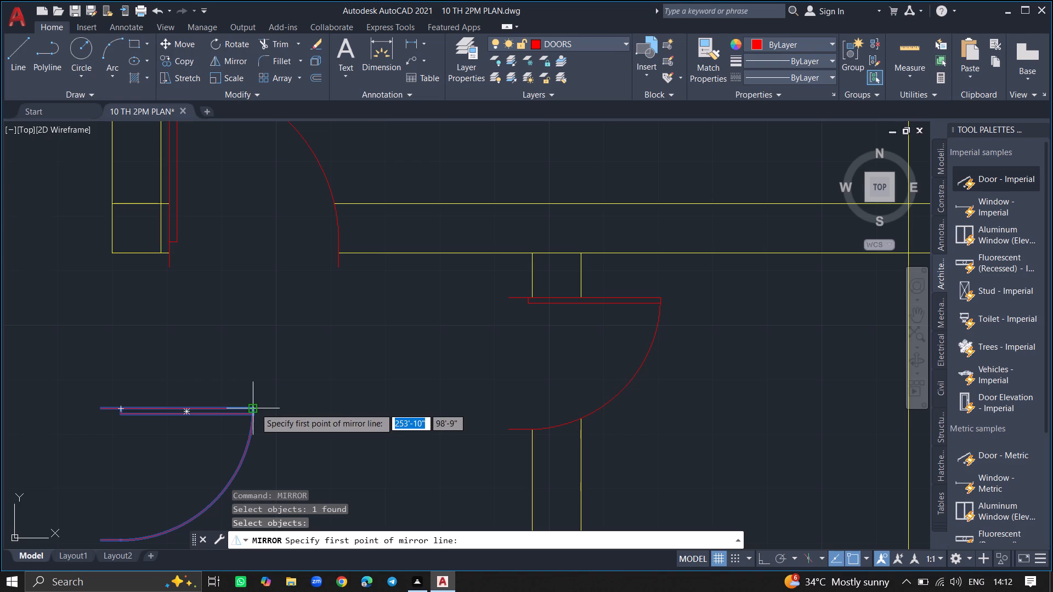
click(251, 408)
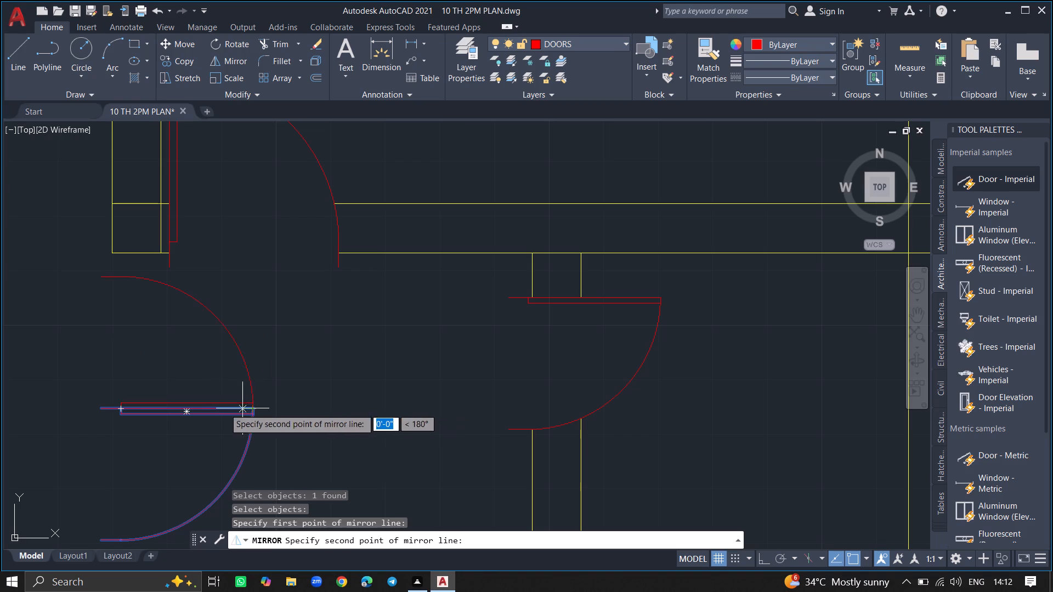
click(119, 412)
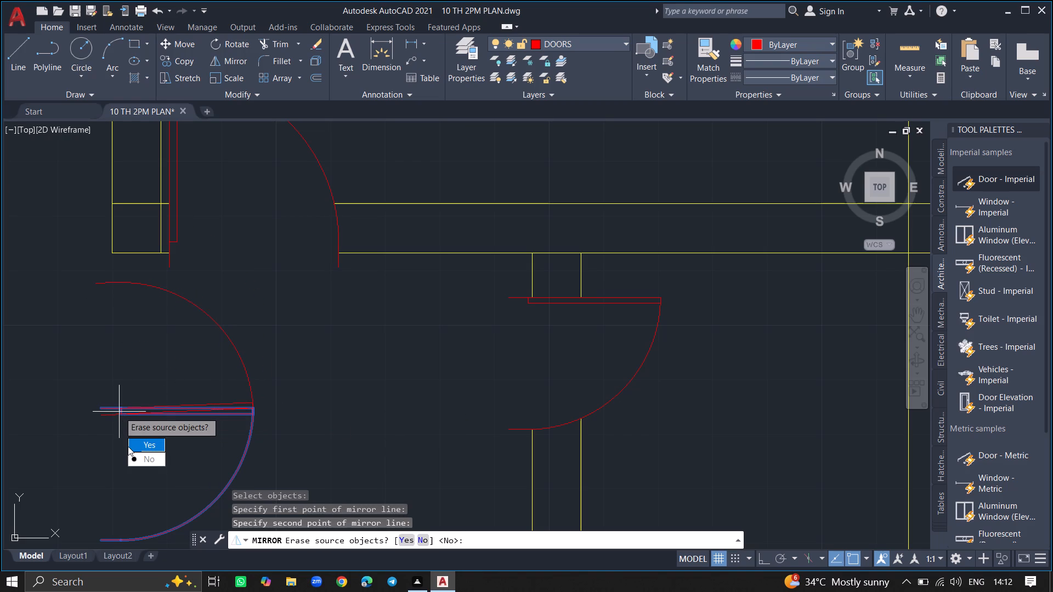
drag(128, 446, 119, 412)
Move the mirrored door about 10'-9" to the lower end of the vertical wall, just above the bottom room's lower wall.
click(121, 412)
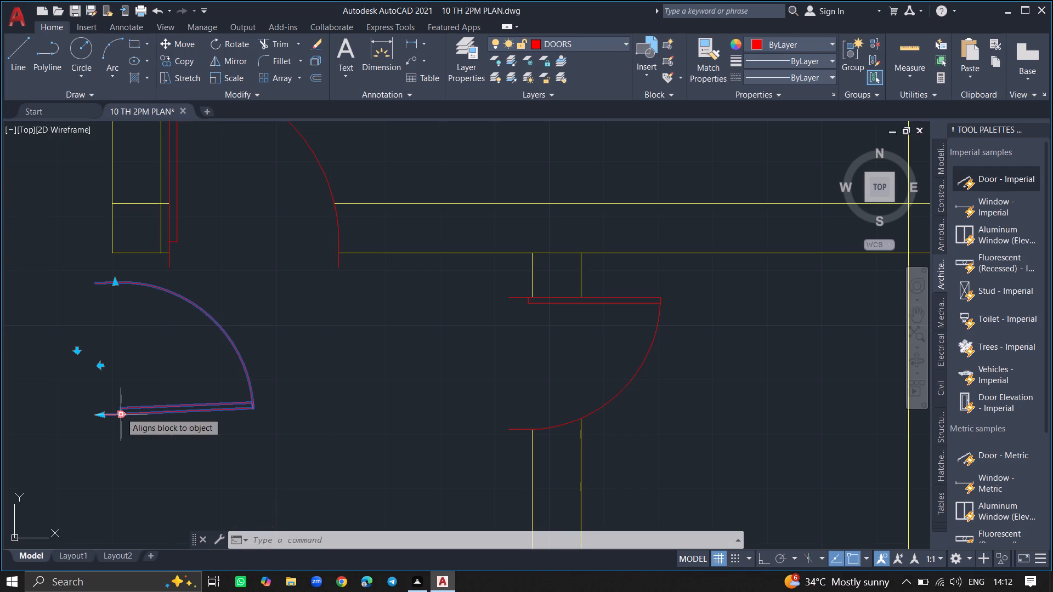
text(MO)
text(VE)
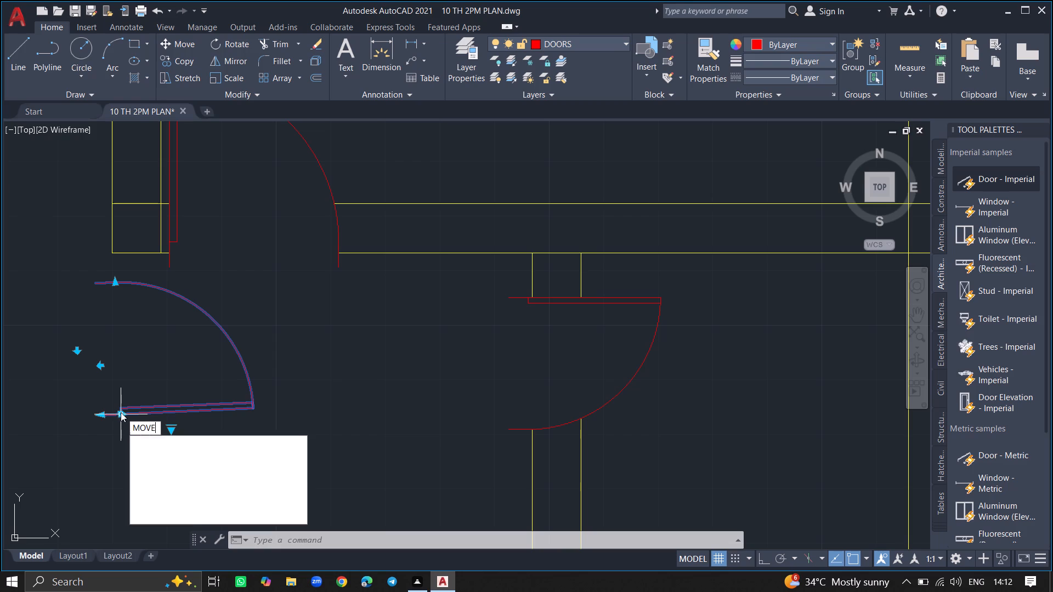
key(Return)
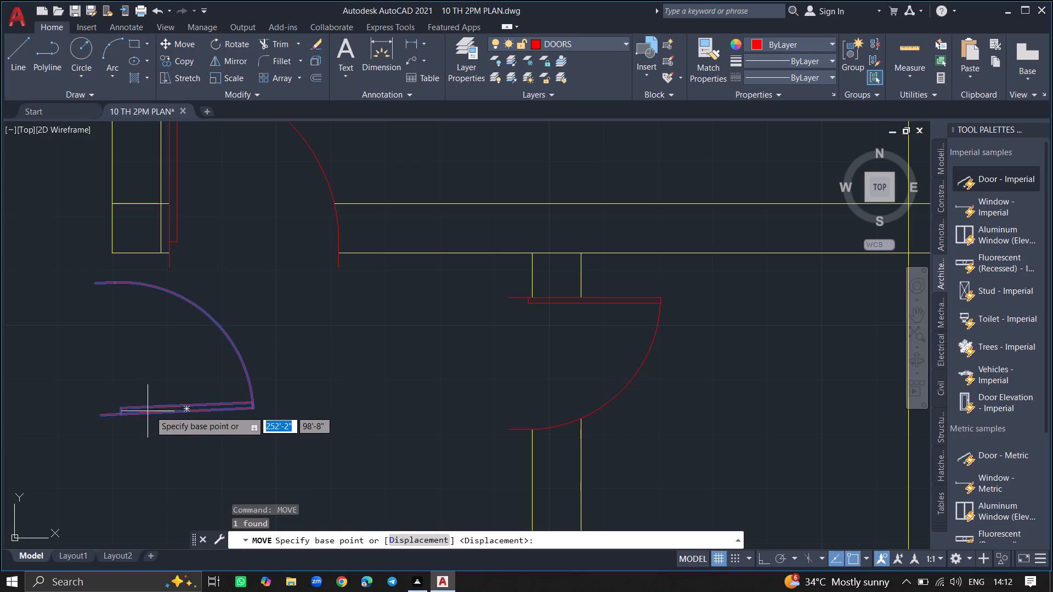
click(186, 408)
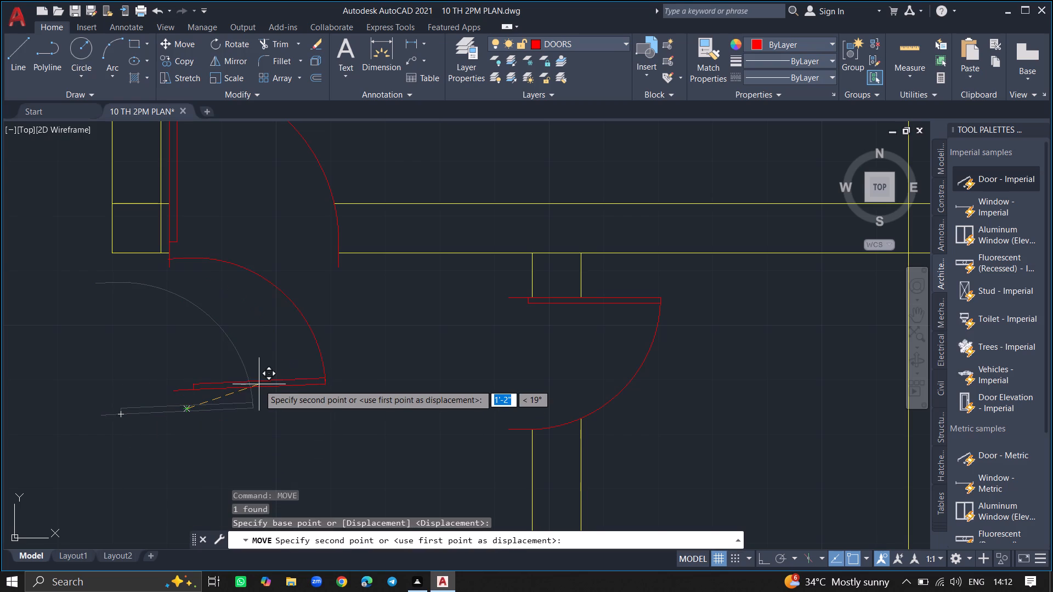
ctrl+scroll(283, 411, down, 7)
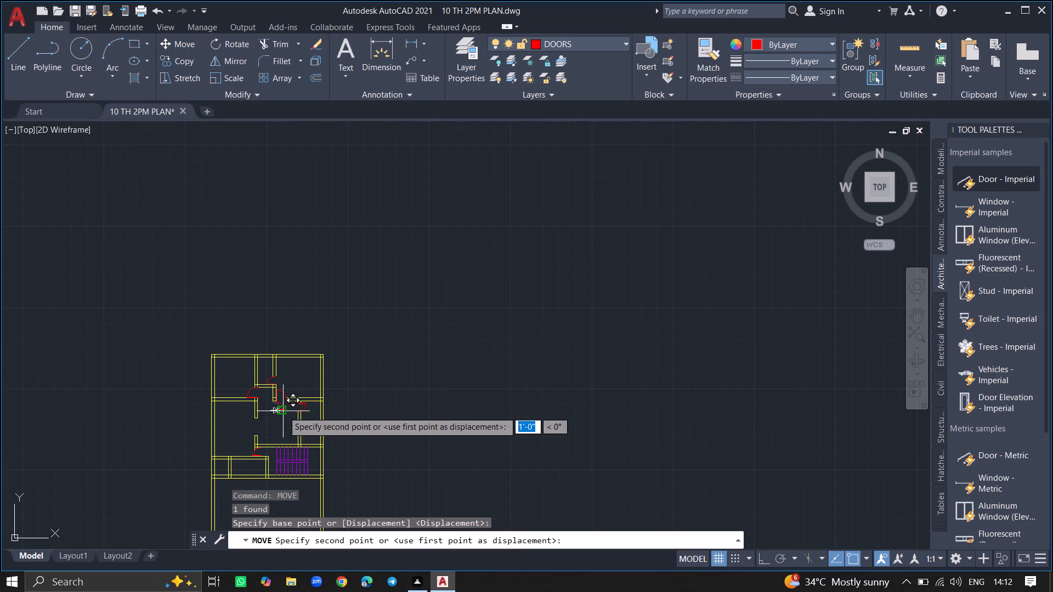
ctrl+scroll(307, 443, up, 7)
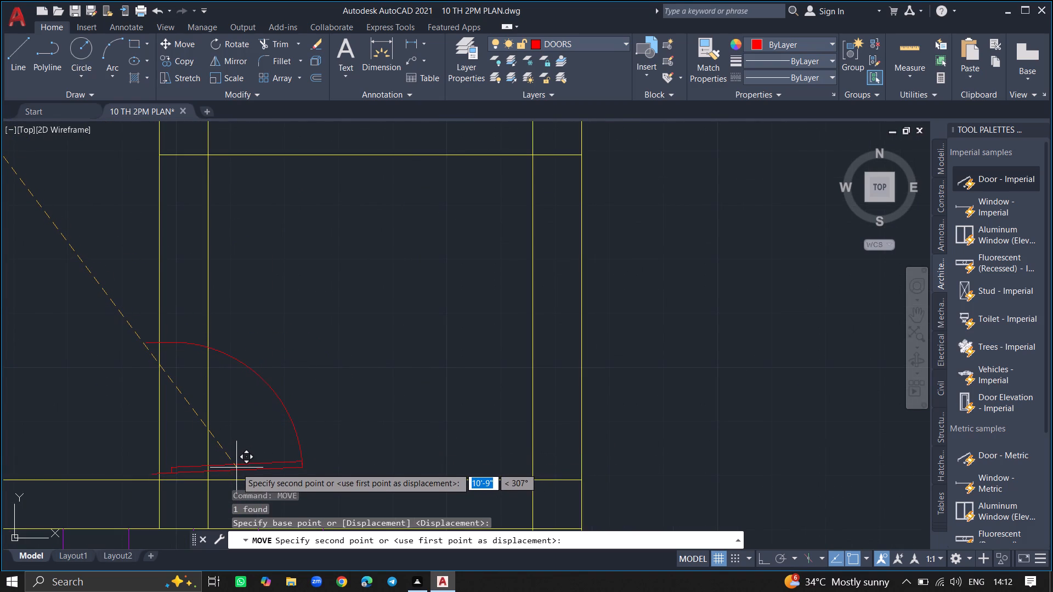
click(236, 467)
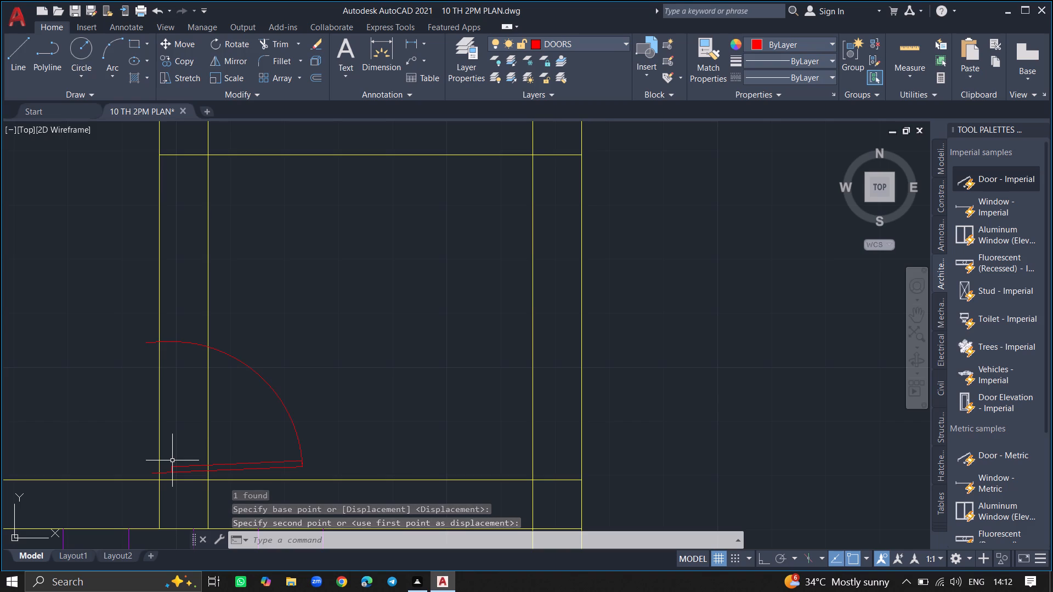
Trim both vertical wall lines across the lower door's opening, including the short piece left inside the door leaf.
text(TRI)
key(m)
key(Return)
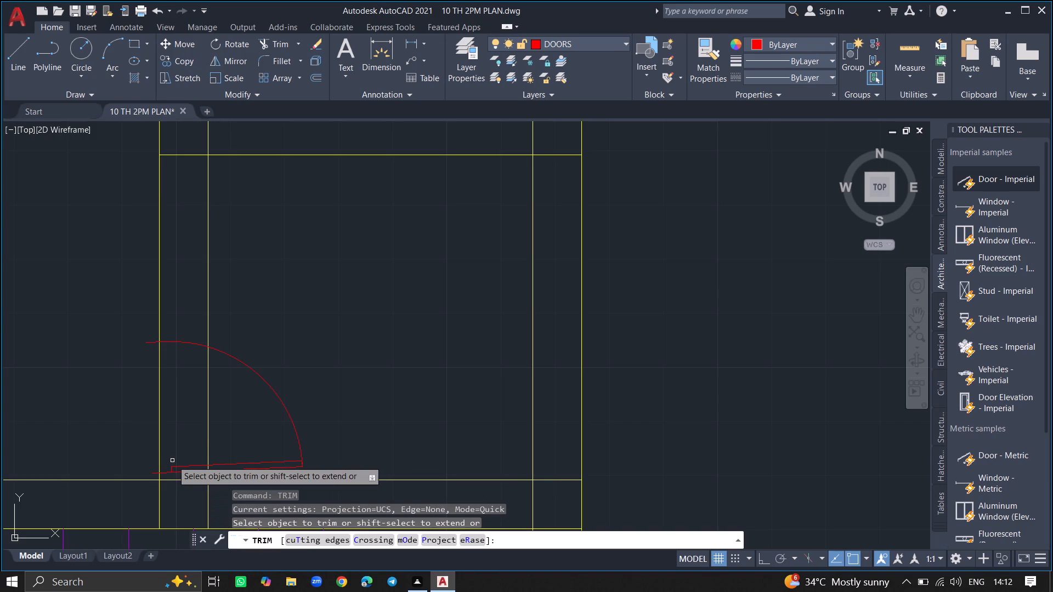
click(211, 443)
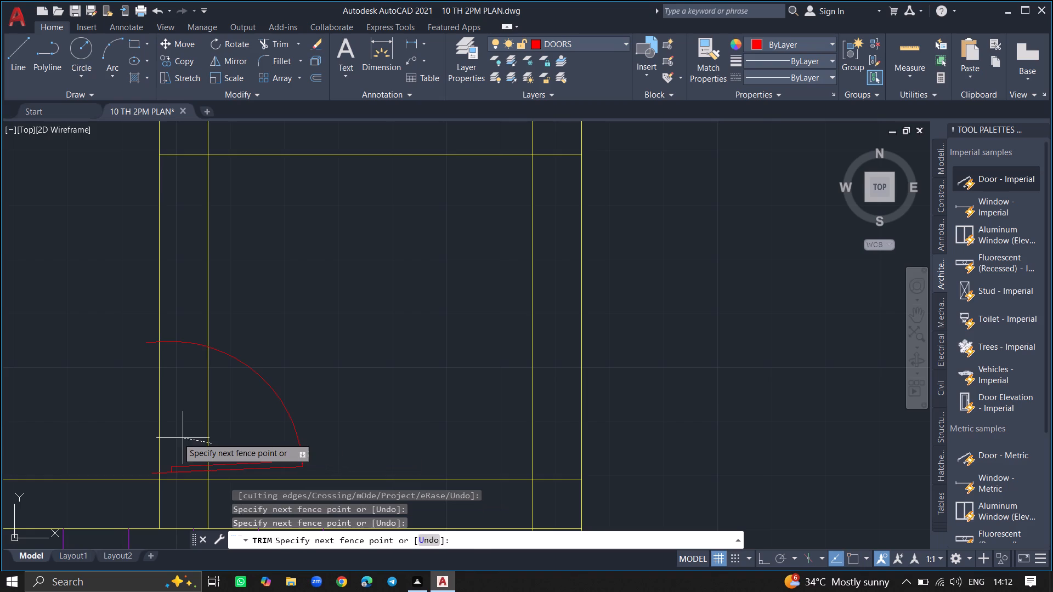
click(120, 433)
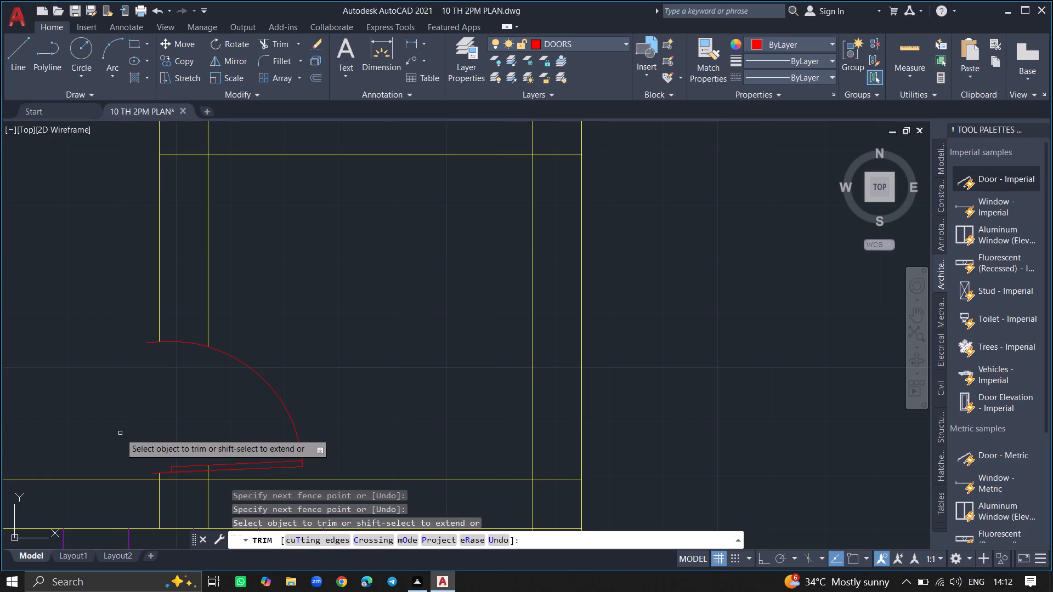
ctrl+scroll(199, 464, up, 3)
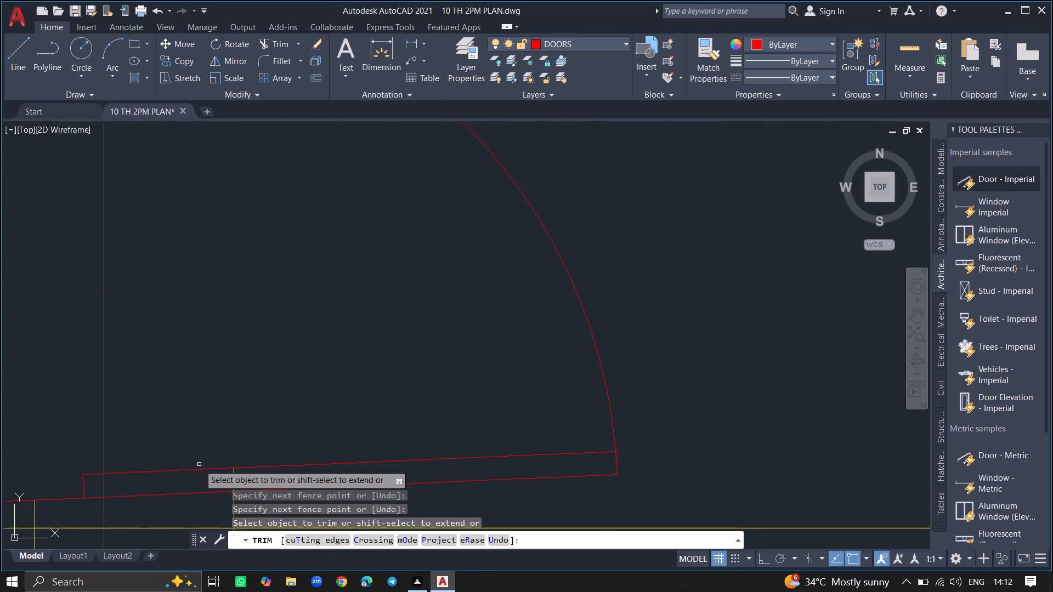
click(234, 481)
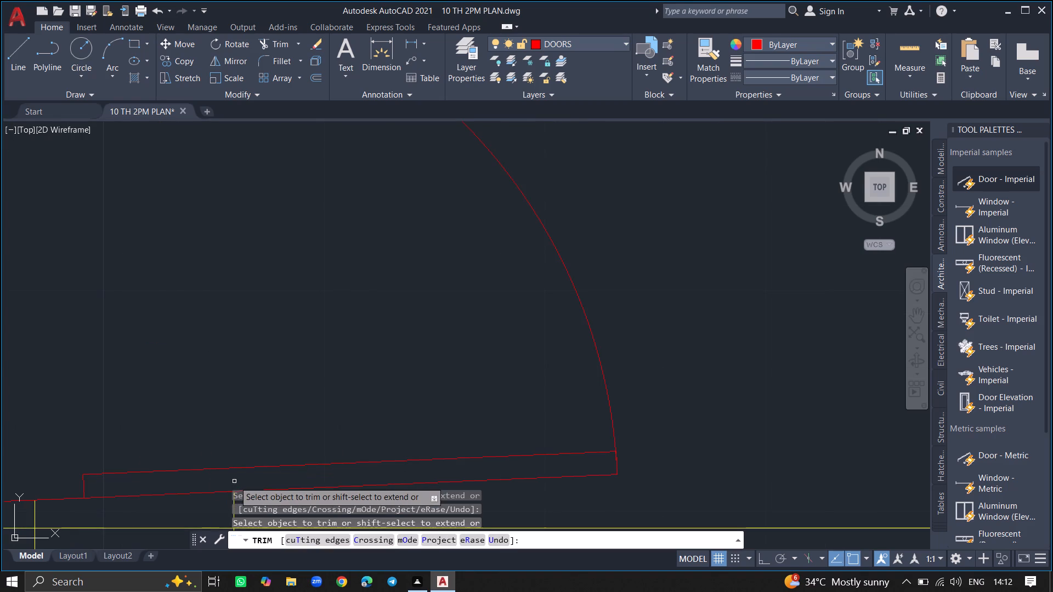
ctrl+scroll(211, 407, down, 6)
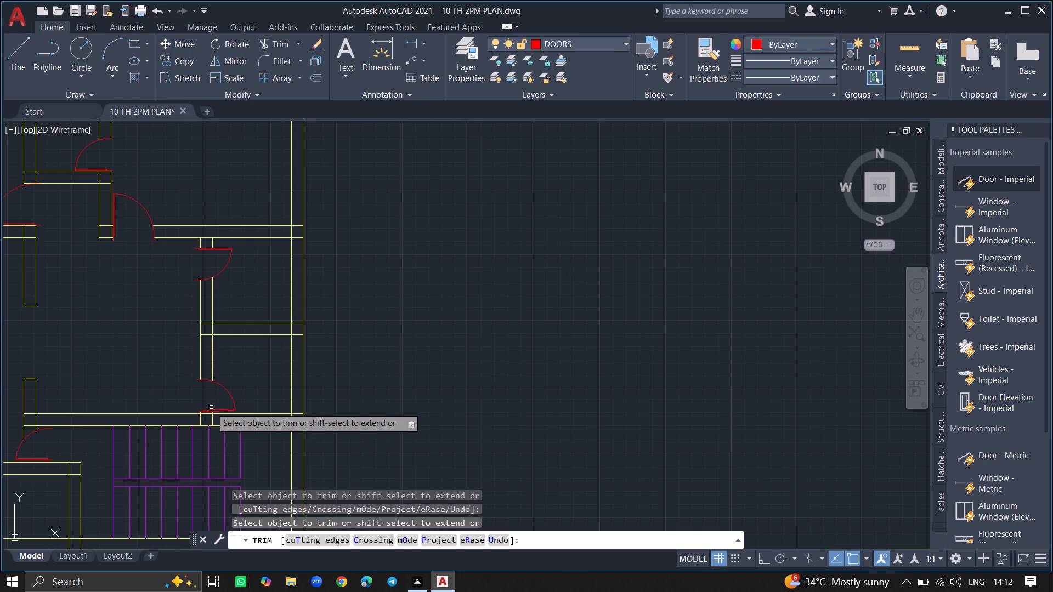
key(Return)
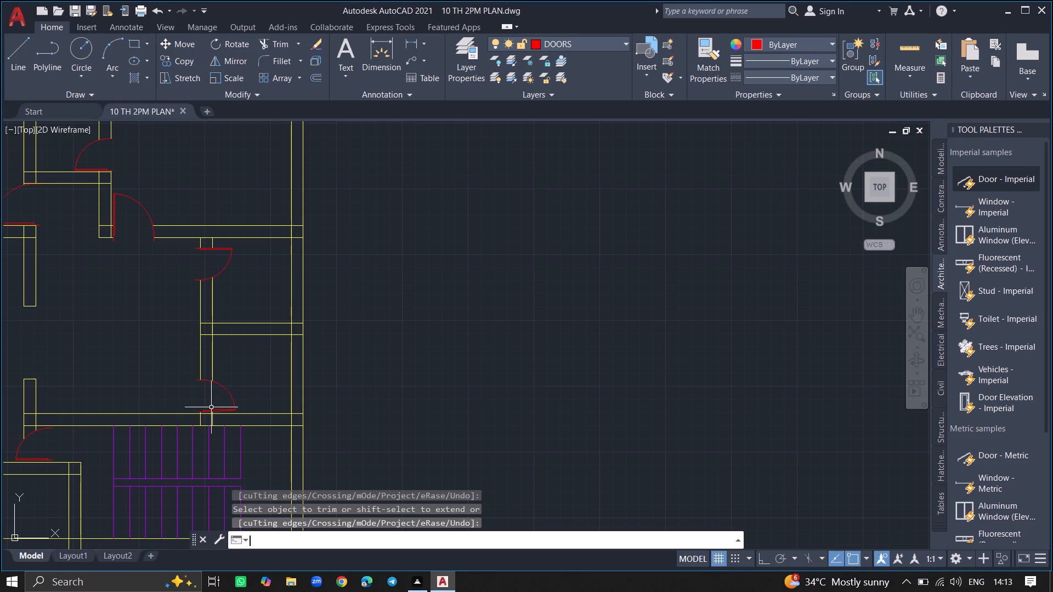
Copy the door beside the staircase into the enclosed room below it, just above that room's lower wall.
ctrl+scroll(169, 393, down, 2)
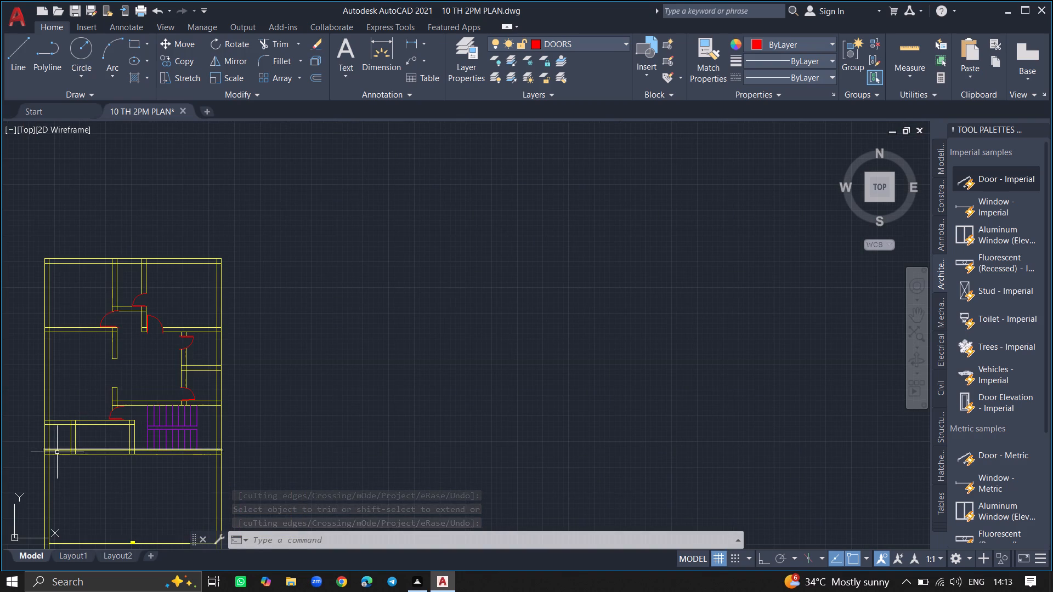
click(111, 416)
text(COPY)
key(Return)
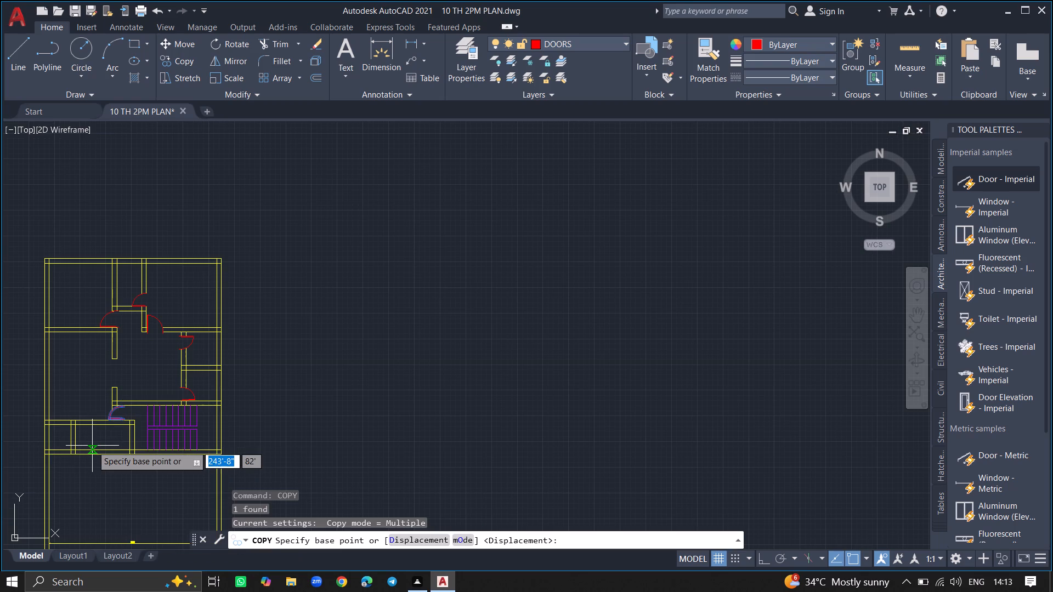
click(110, 415)
ctrl+scroll(85, 447, up, 4)
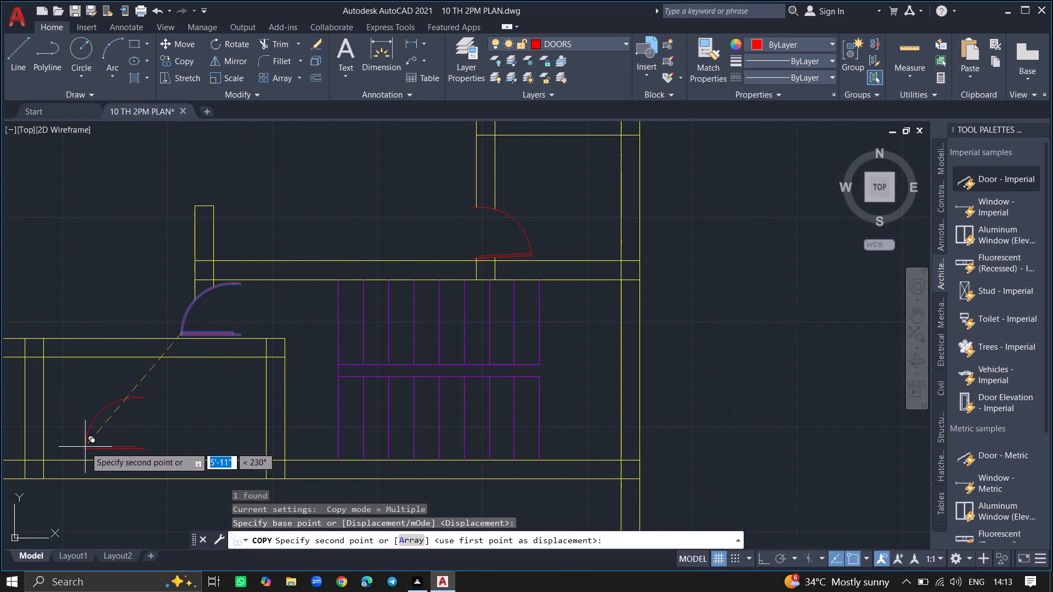
click(70, 452)
key(Escape)
Rotate the copied door about 90° clockwise around its leaf's outer end so the leaf stands vertical.
click(70, 452)
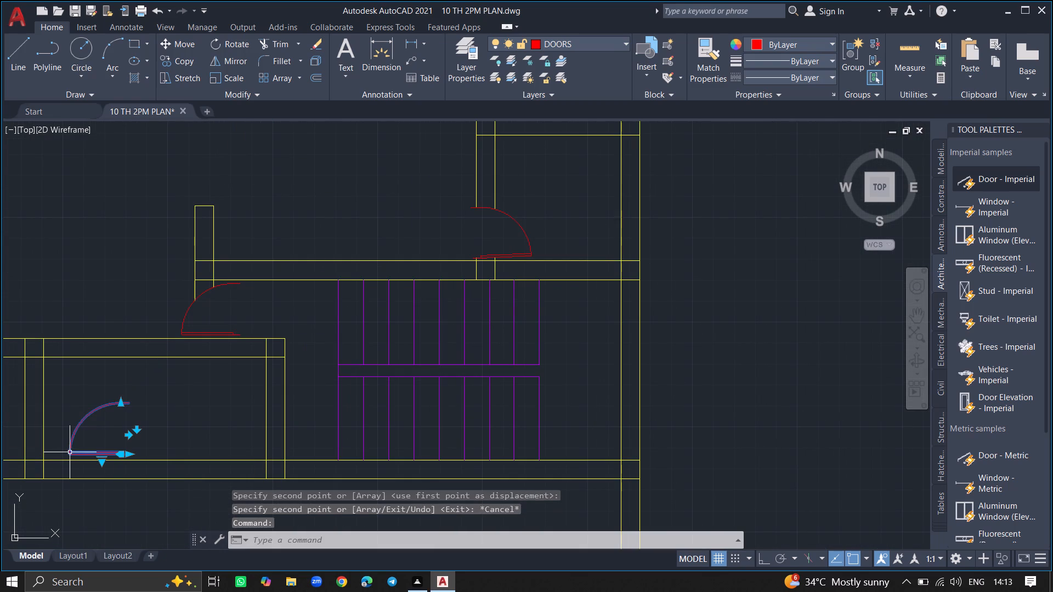
text(RO)
key(Return)
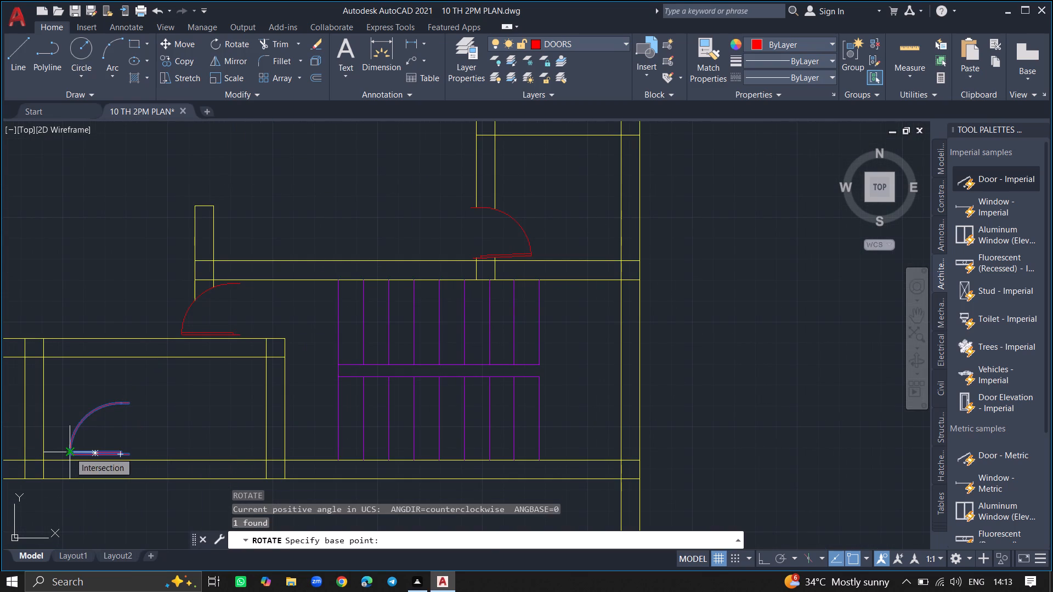
click(70, 452)
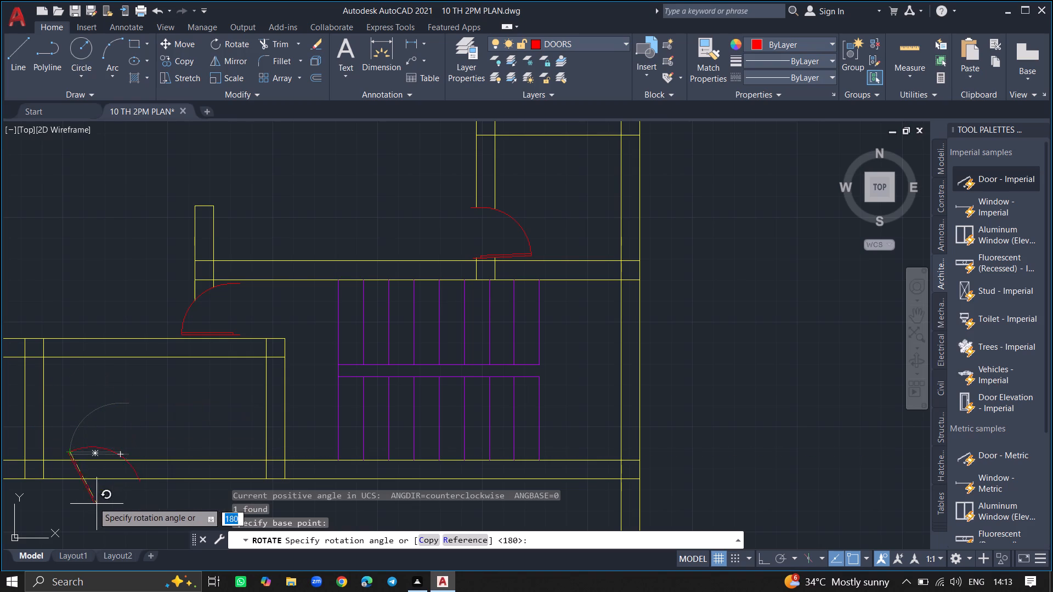
click(75, 499)
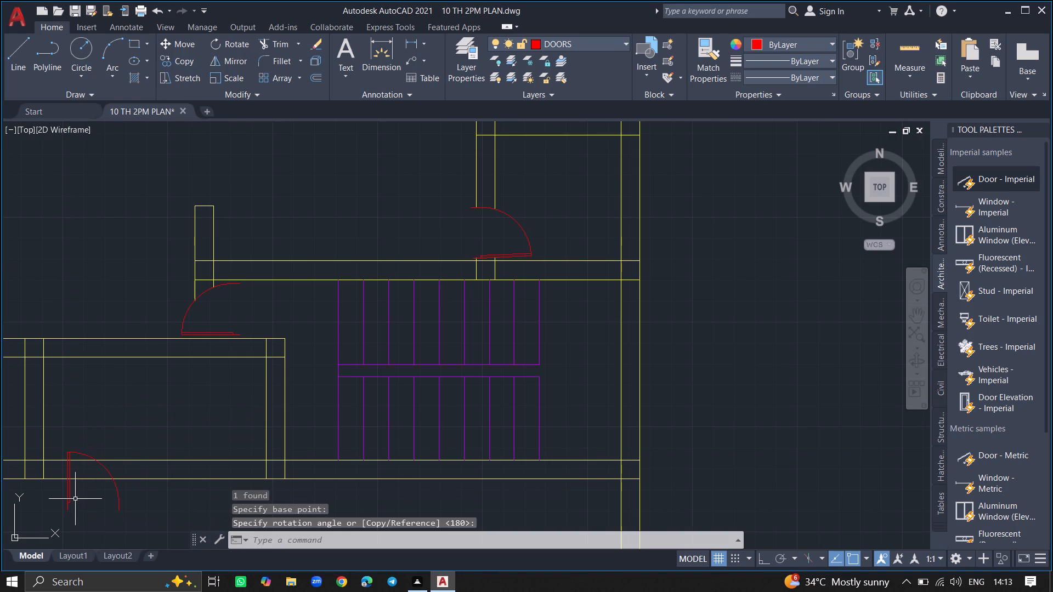
Move the rotated door up about 1'-1" so it sits across the room's lower wall.
click(69, 492)
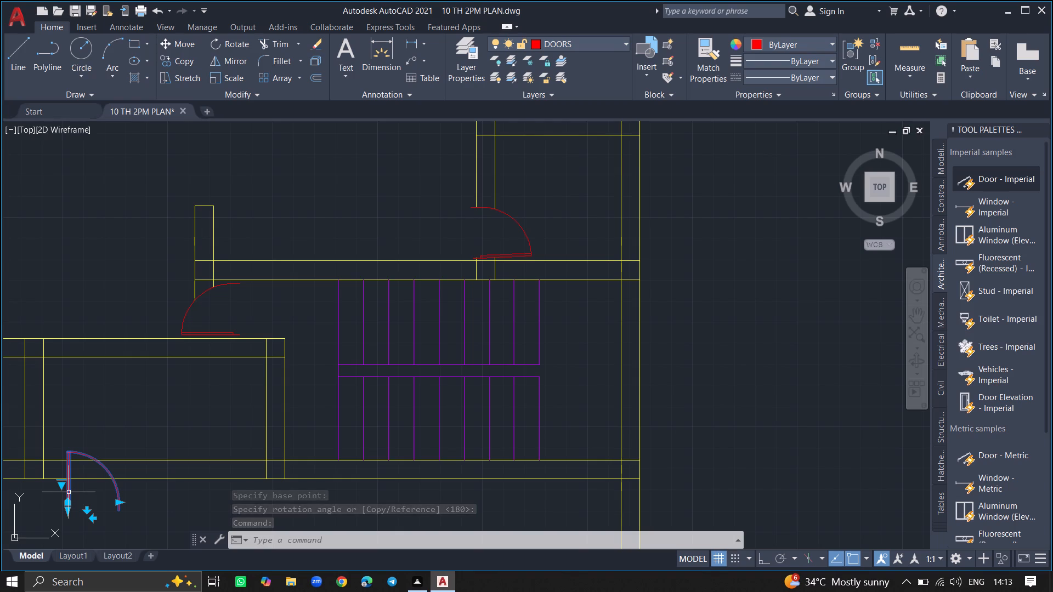
text(MO)
text(VE)
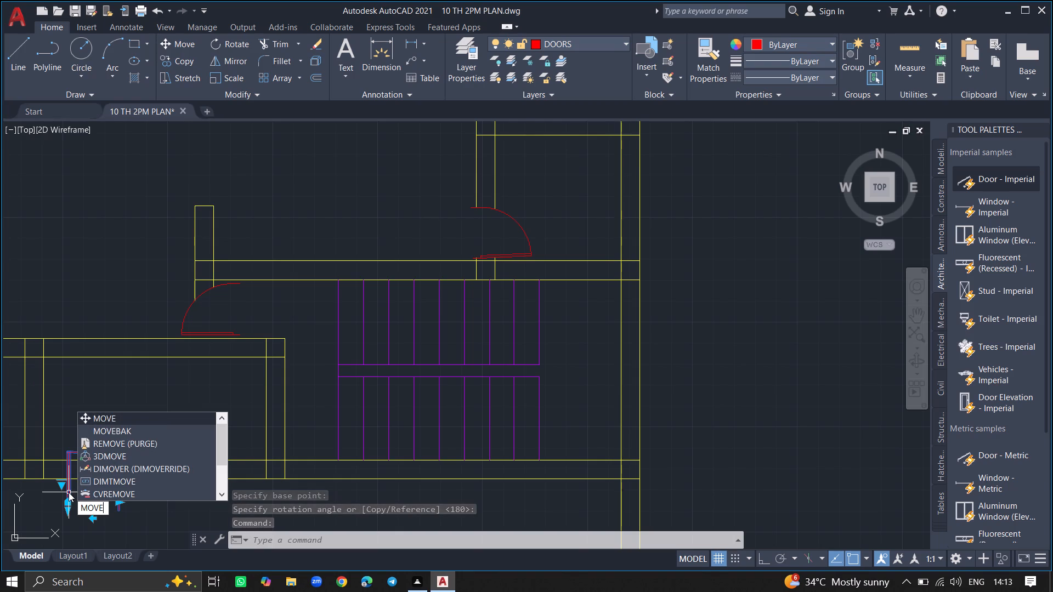
key(Return)
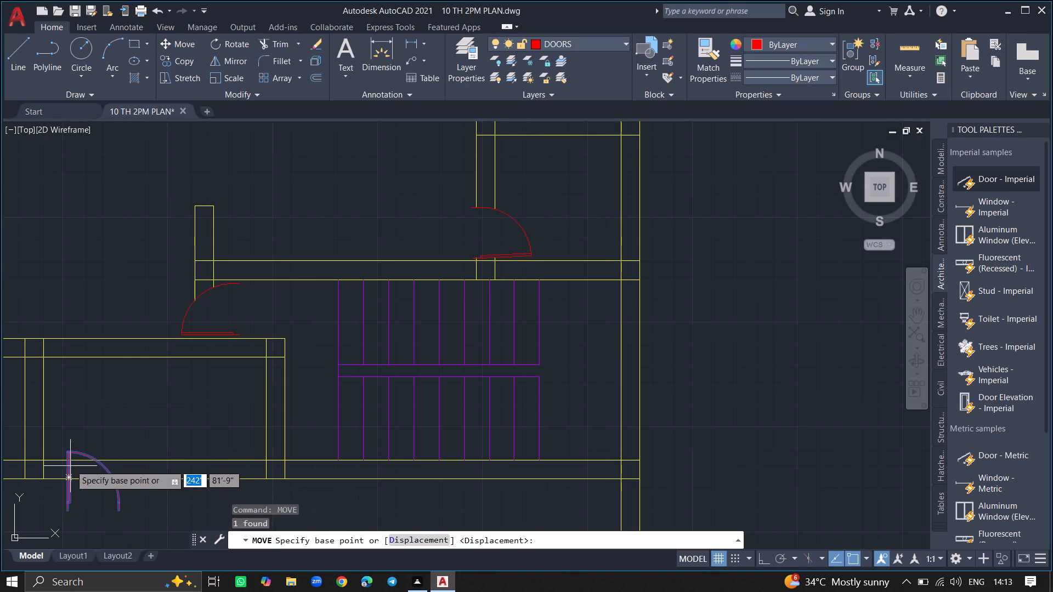
click(69, 453)
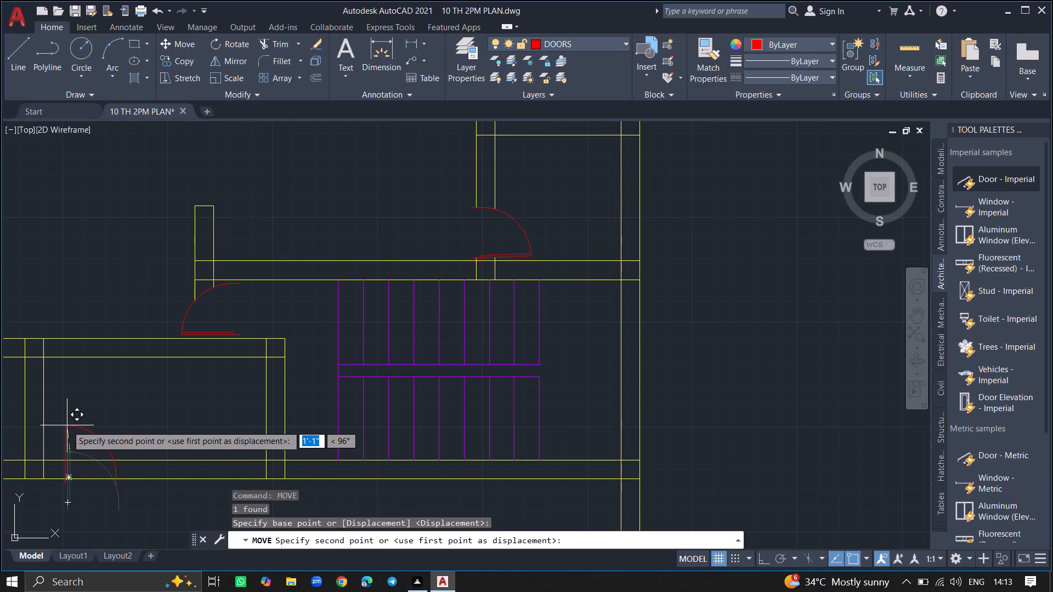
click(66, 428)
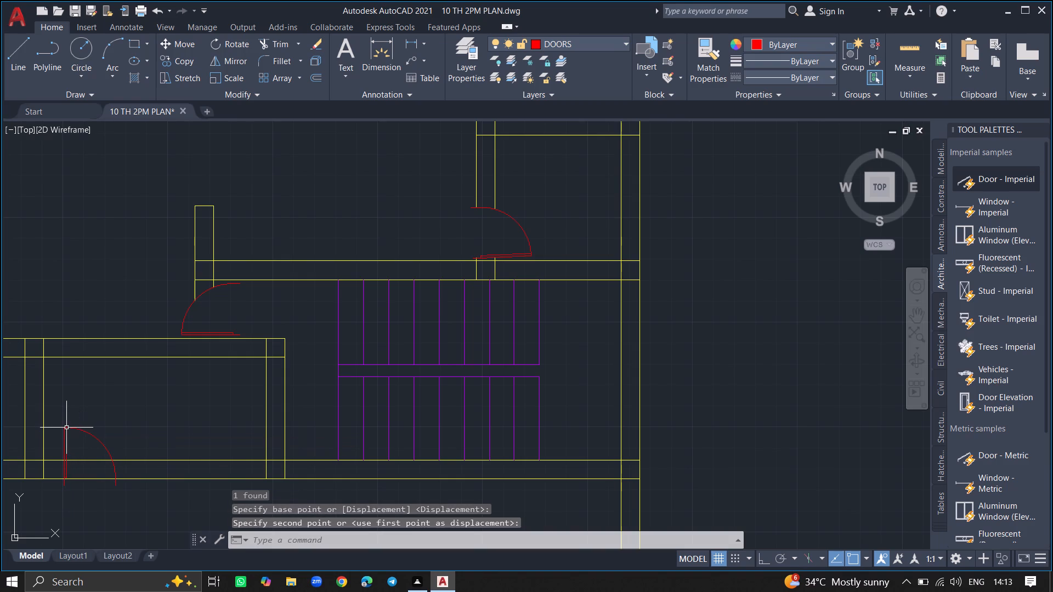
Trim both horizontal wall lines across the door opening, including the short upper-line piece inside the door leaf.
ctrl+scroll(70, 482, up, 3)
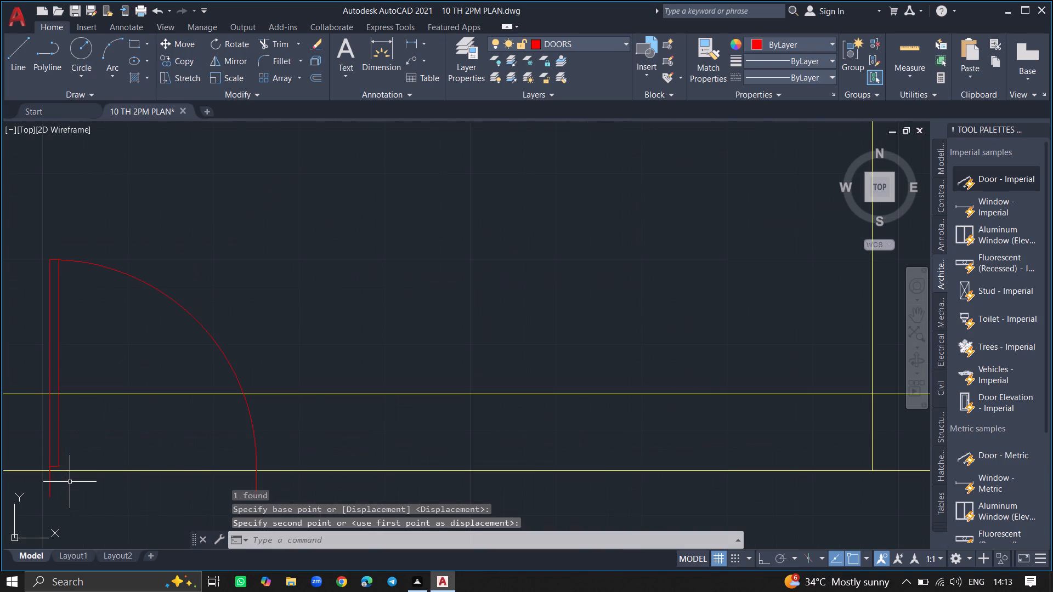
text(TR)
key(Return)
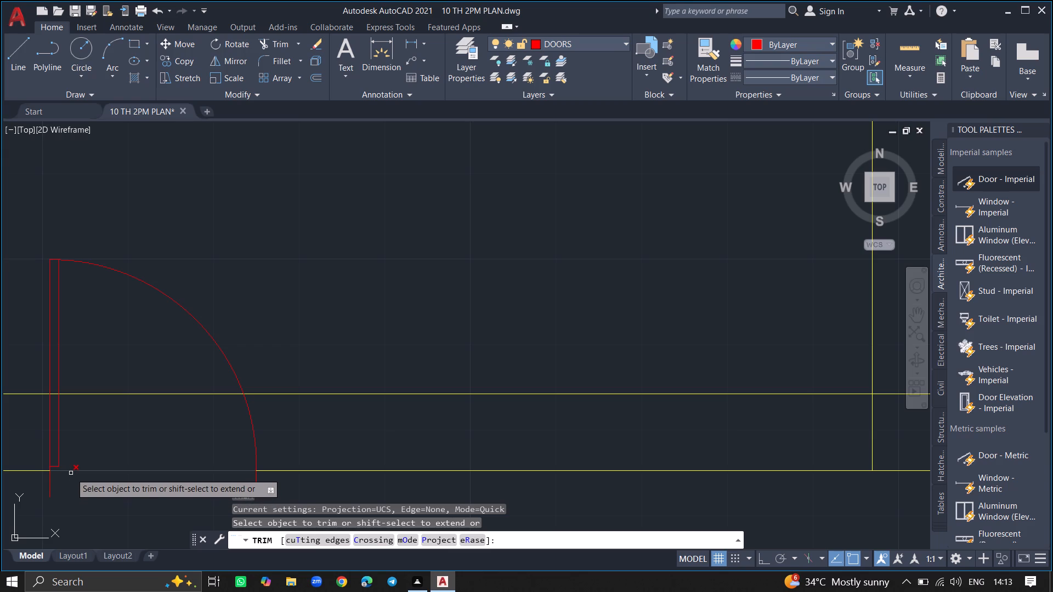
click(71, 473)
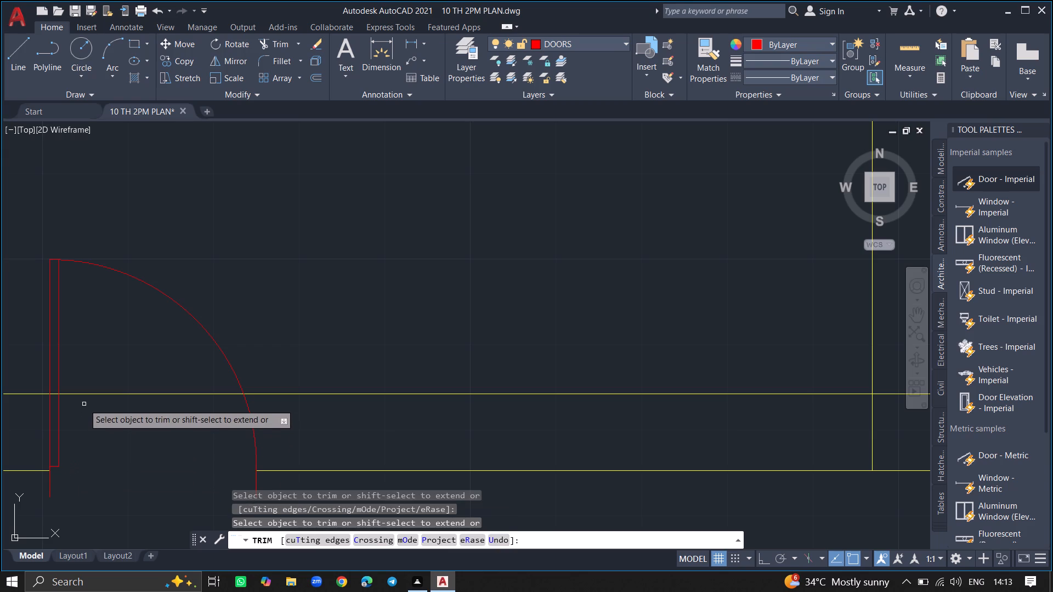
click(84, 392)
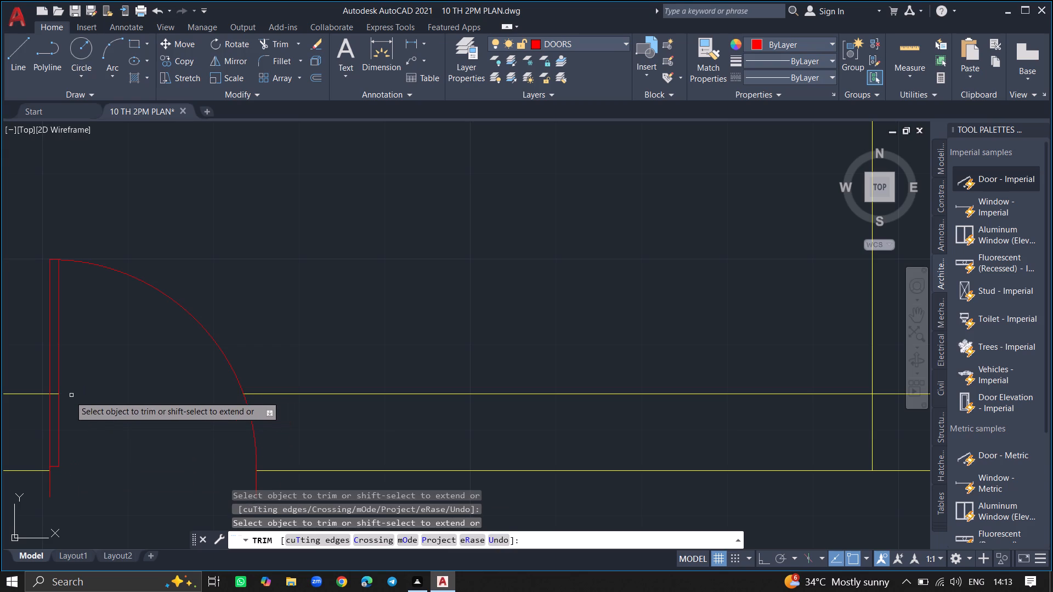
click(53, 392)
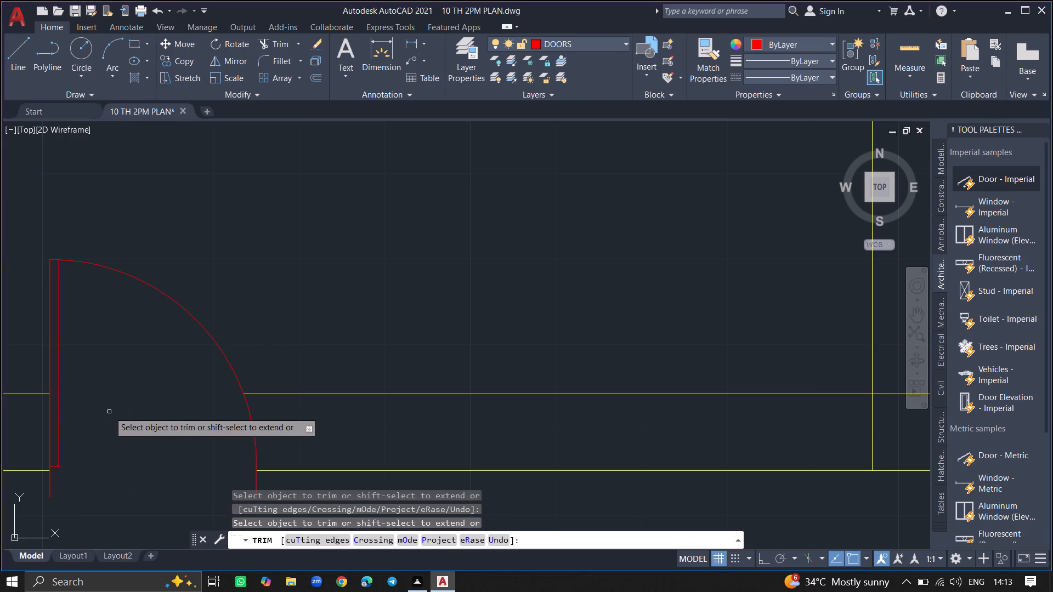
key(Return)
Copy this door about 4'-11" into the lower wall of the adjacent small room, next to the outer wall.
ctrl+scroll(109, 412, down, 4)
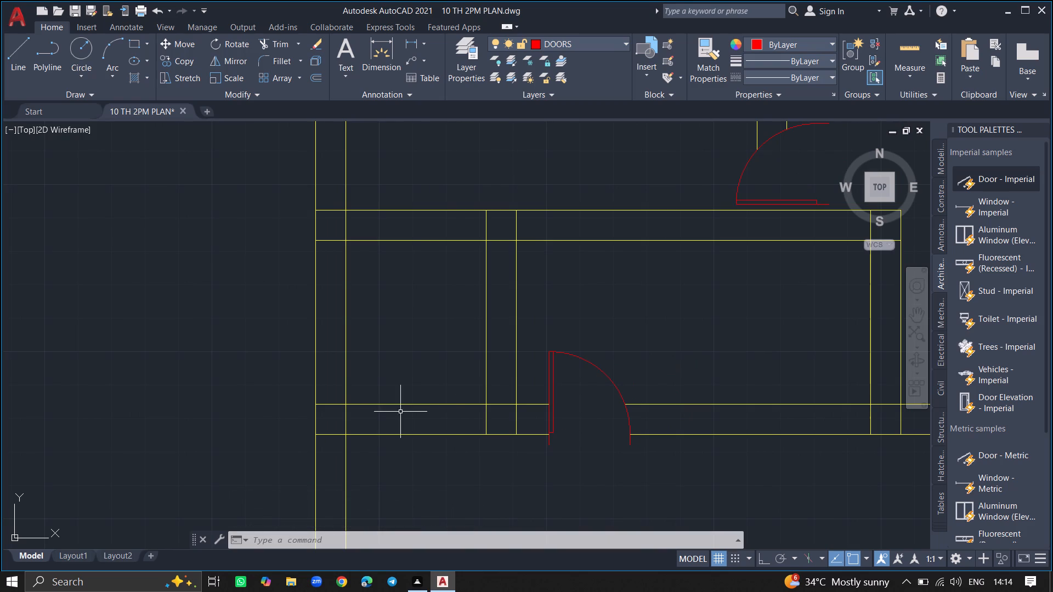
click(551, 402)
text(COPY)
key(Return)
click(551, 402)
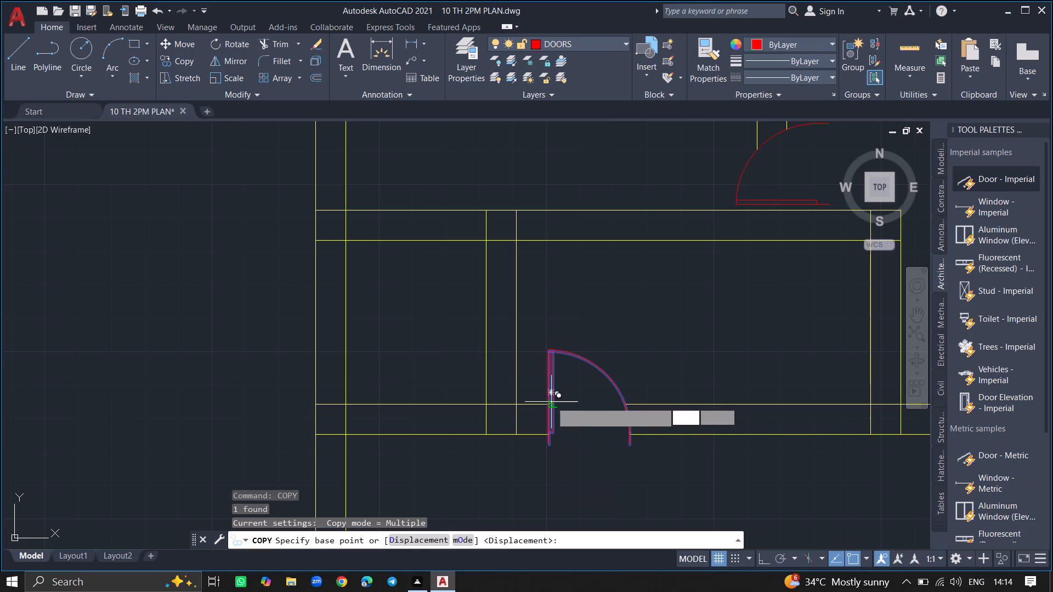
click(353, 420)
key(Escape)
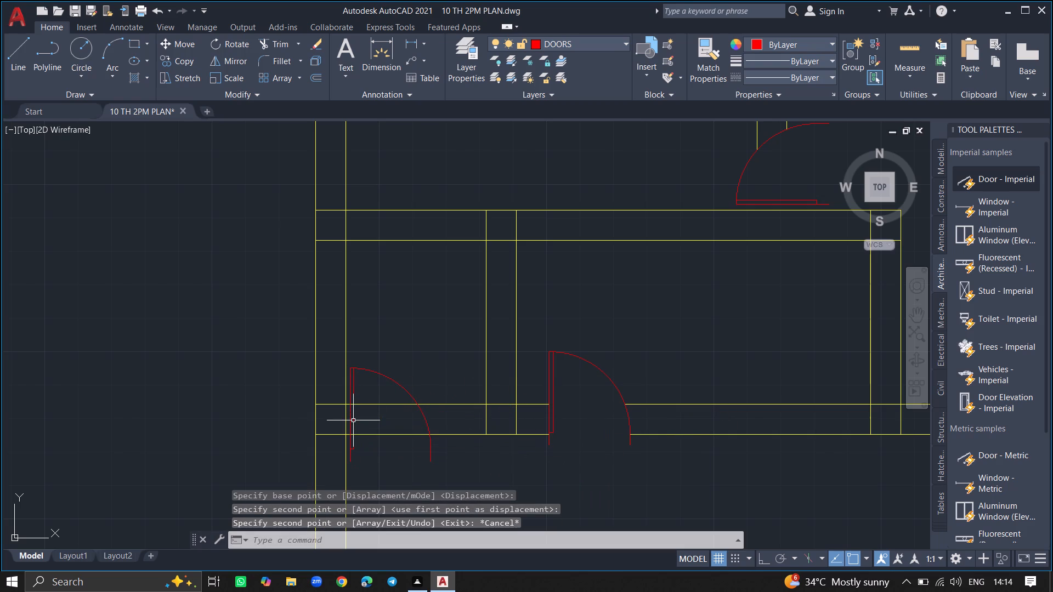
Scale the copied door down to roughly two-thirds of its size, using a base point on its leaf.
click(350, 420)
text(SC)
key(Return)
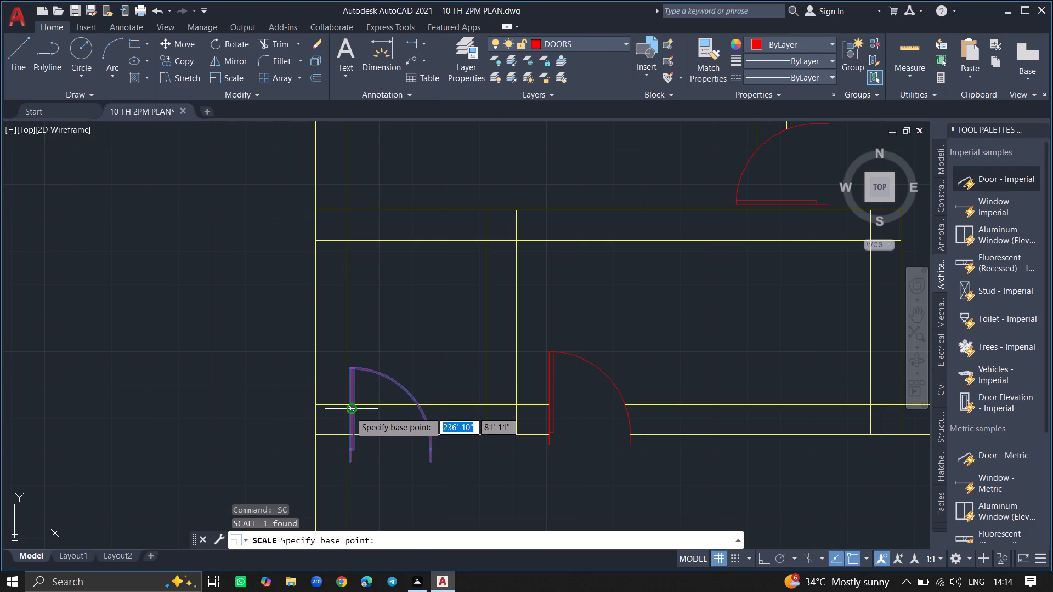
click(350, 412)
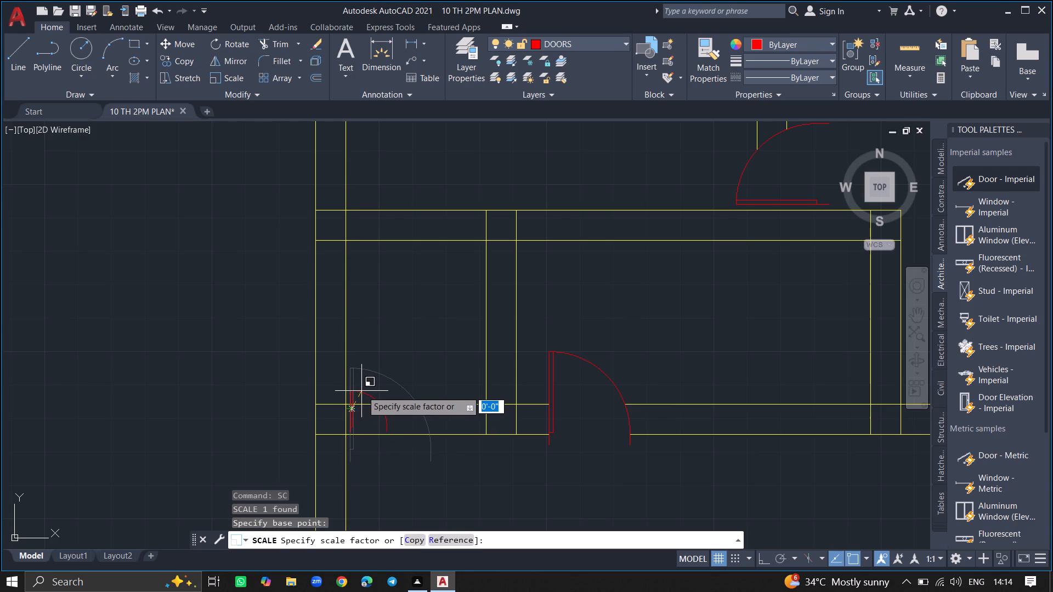
click(367, 383)
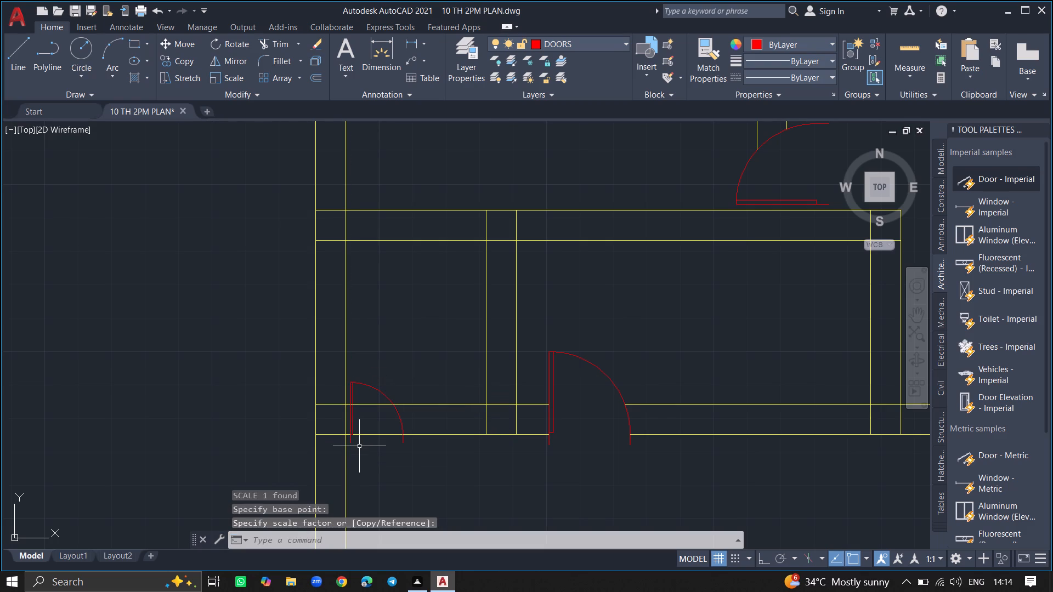
Trim both horizontal wall lines across the opening of the scaled-down door in the small room's lower wall.
text(TRIM)
key(Return)
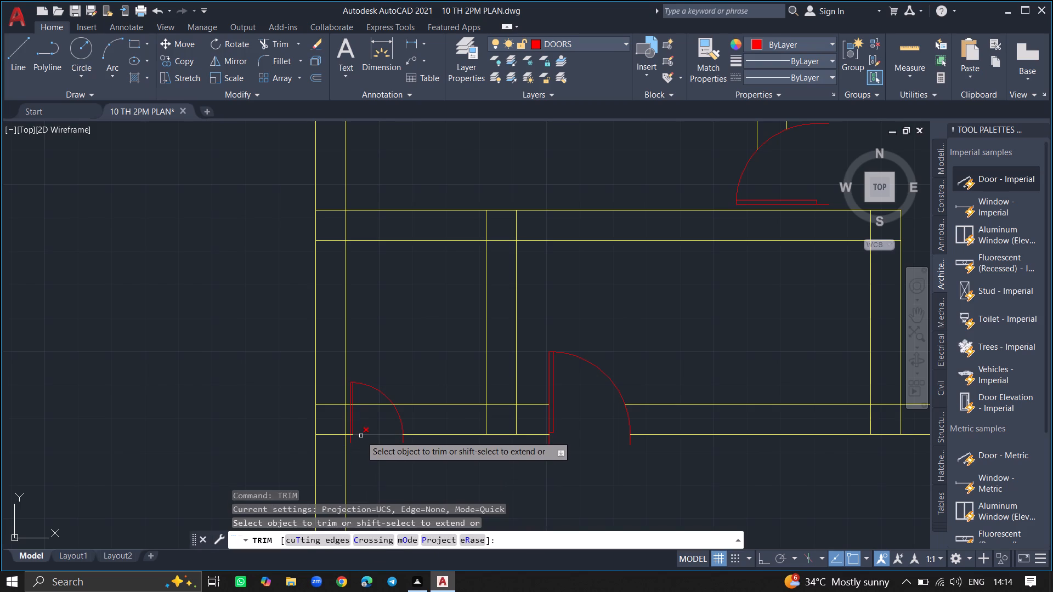
click(361, 436)
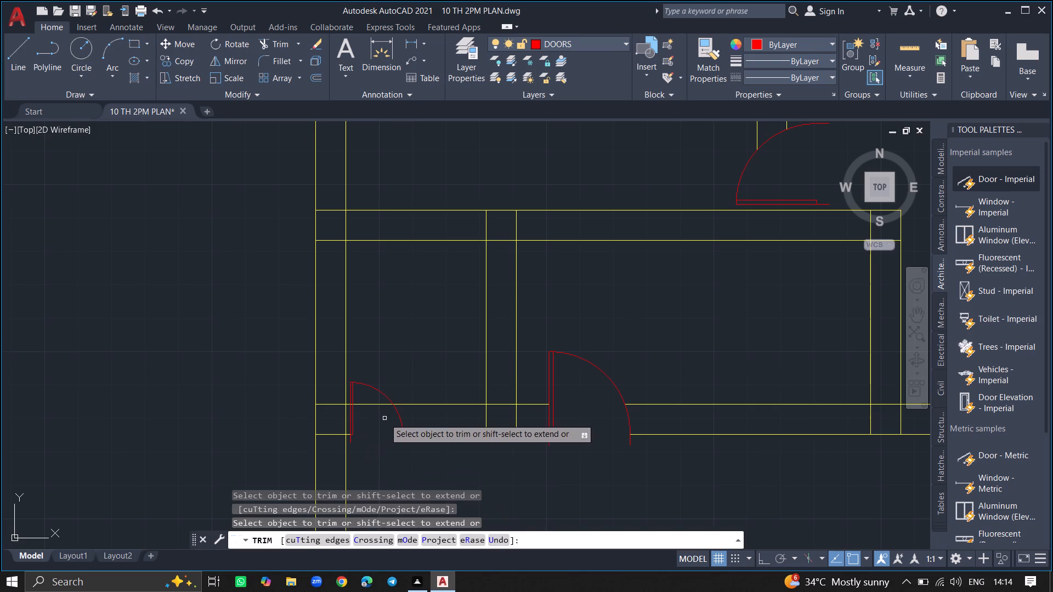
click(380, 402)
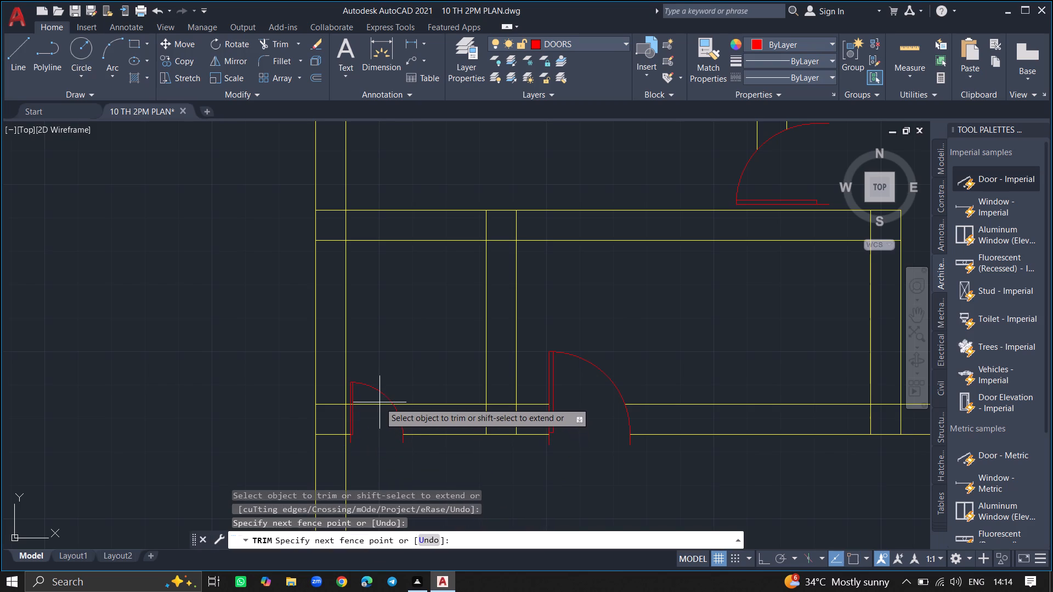
click(380, 414)
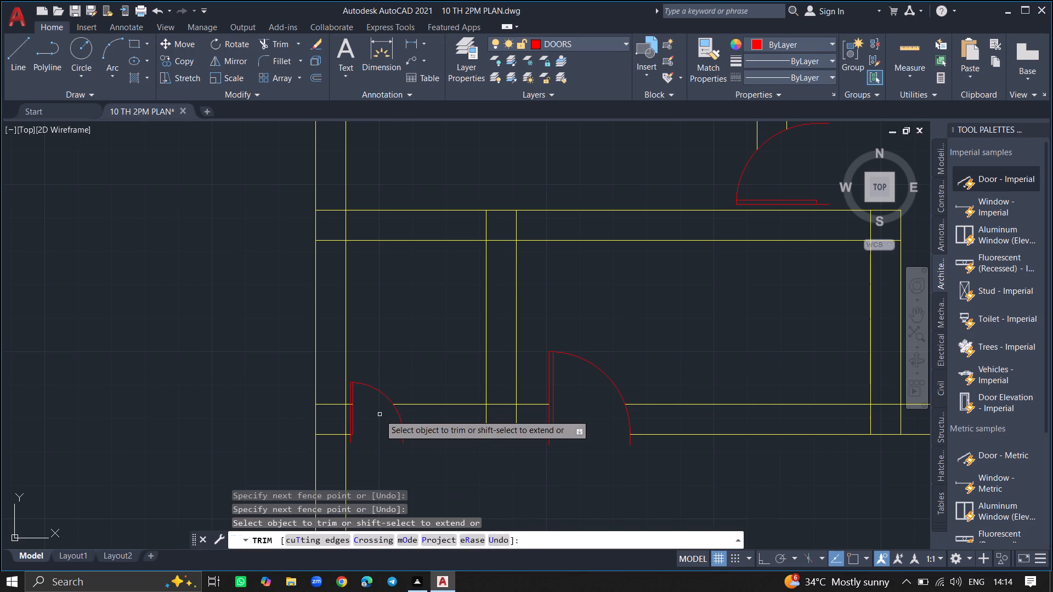
key(Return)
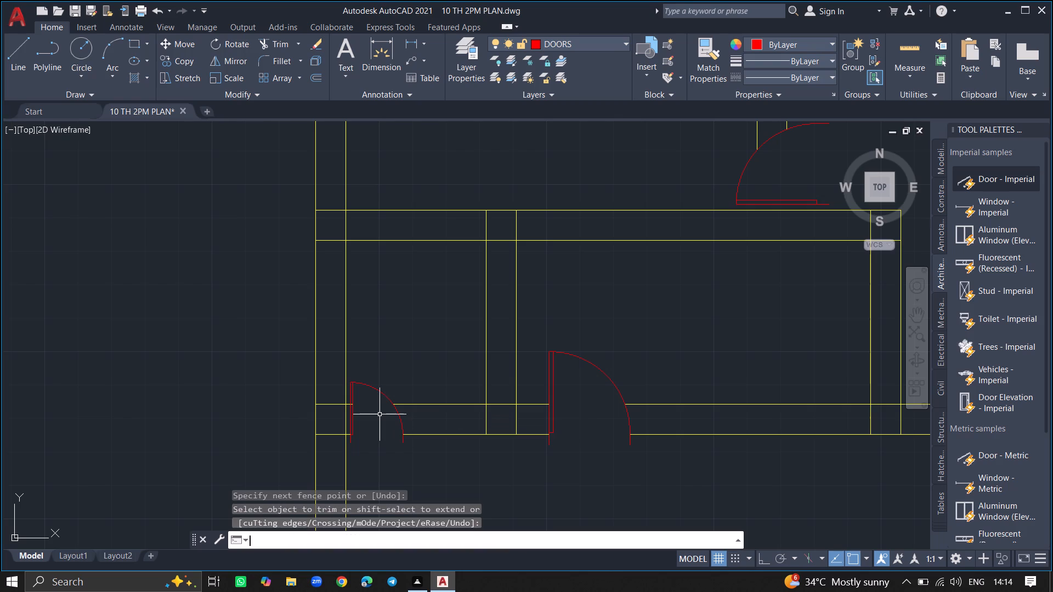
Make WINDOWS the current layer.
ctrl+scroll(380, 414, down, 1)
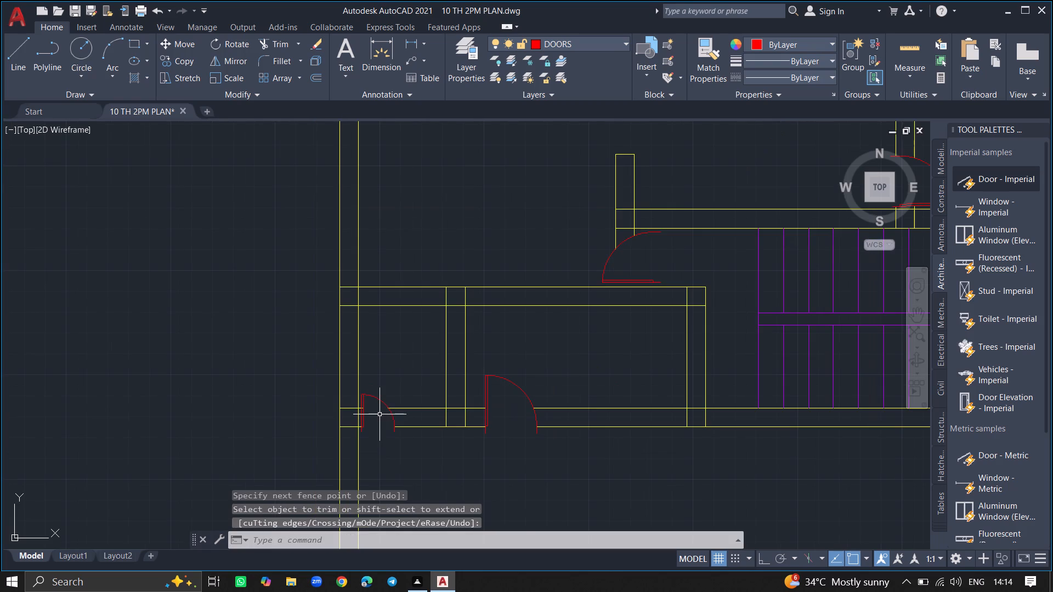
ctrl+scroll(409, 372, down, 2)
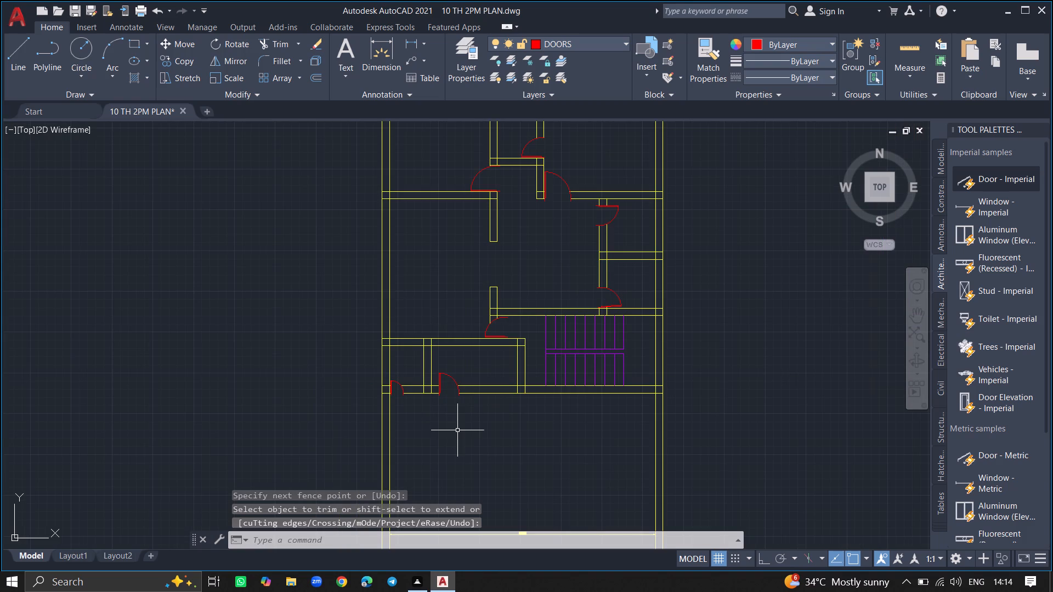
ctrl+scroll(348, 337, down, 2)
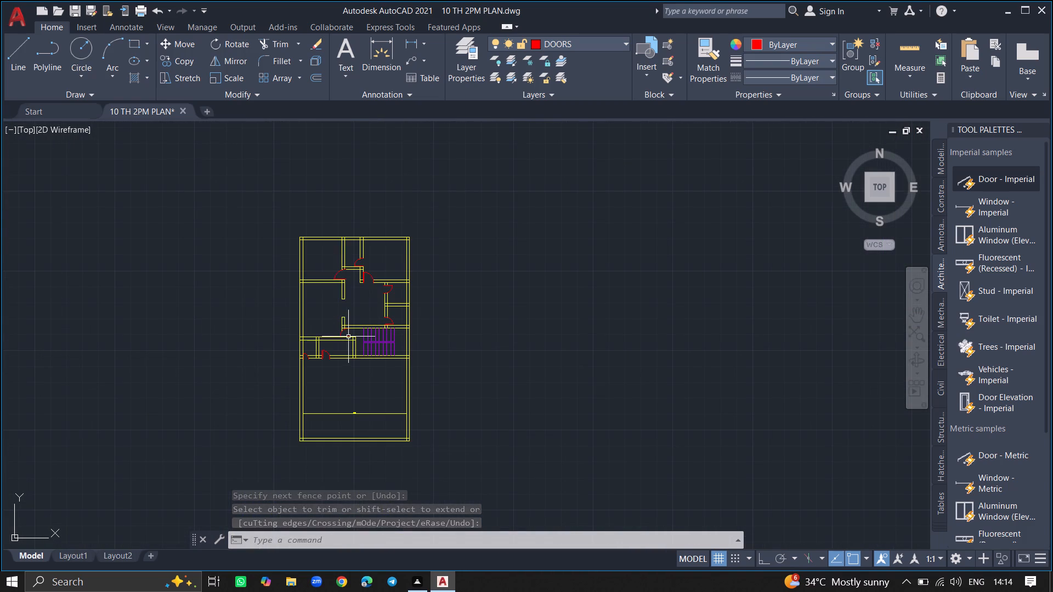
ctrl+scroll(310, 285, up, 4)
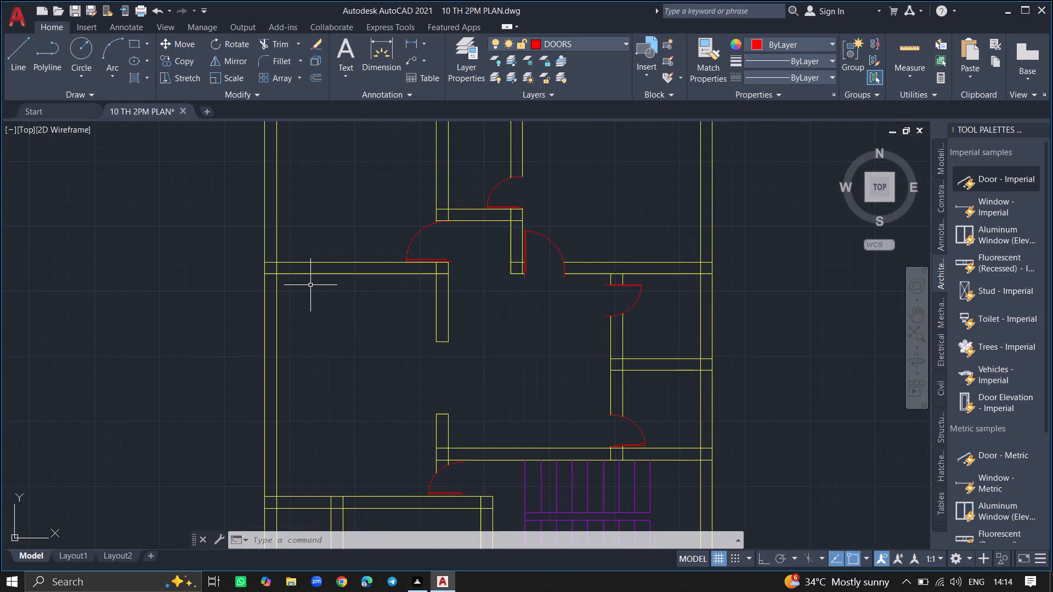
ctrl+scroll(316, 238, down, 2)
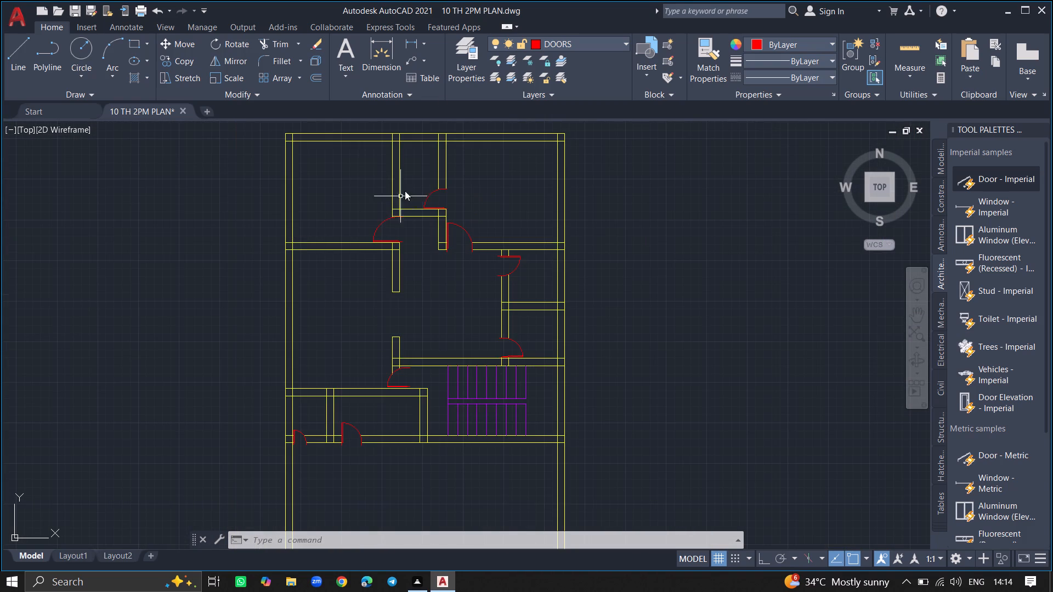
click(456, 76)
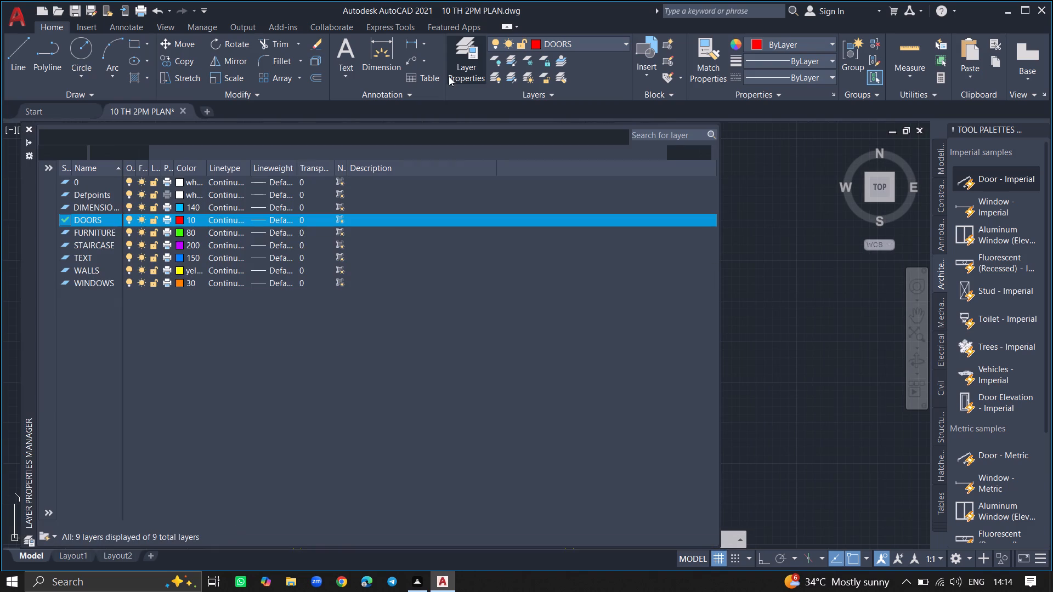
double_click(93, 283)
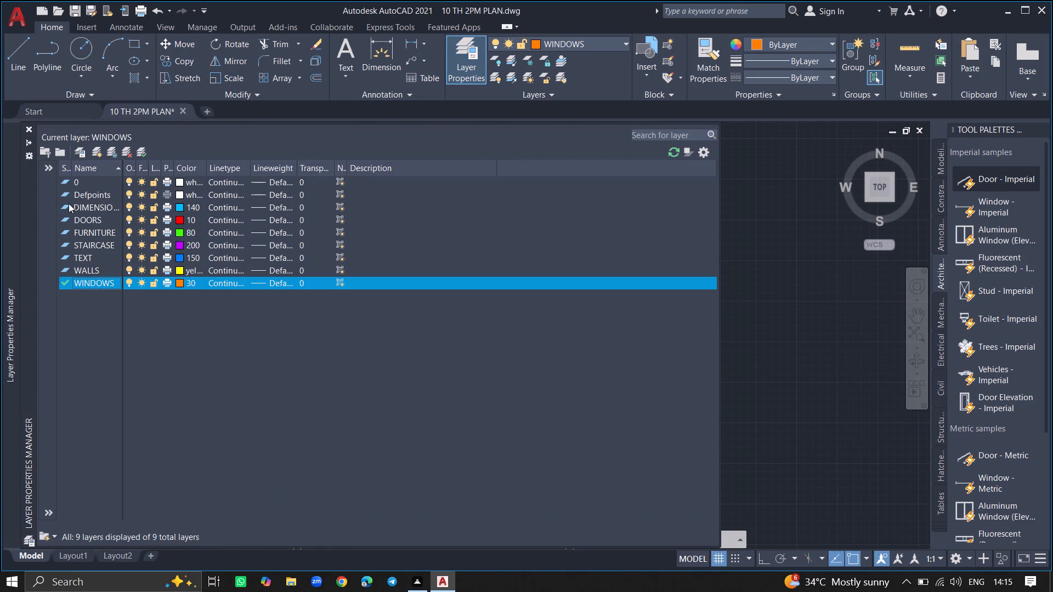
click(28, 128)
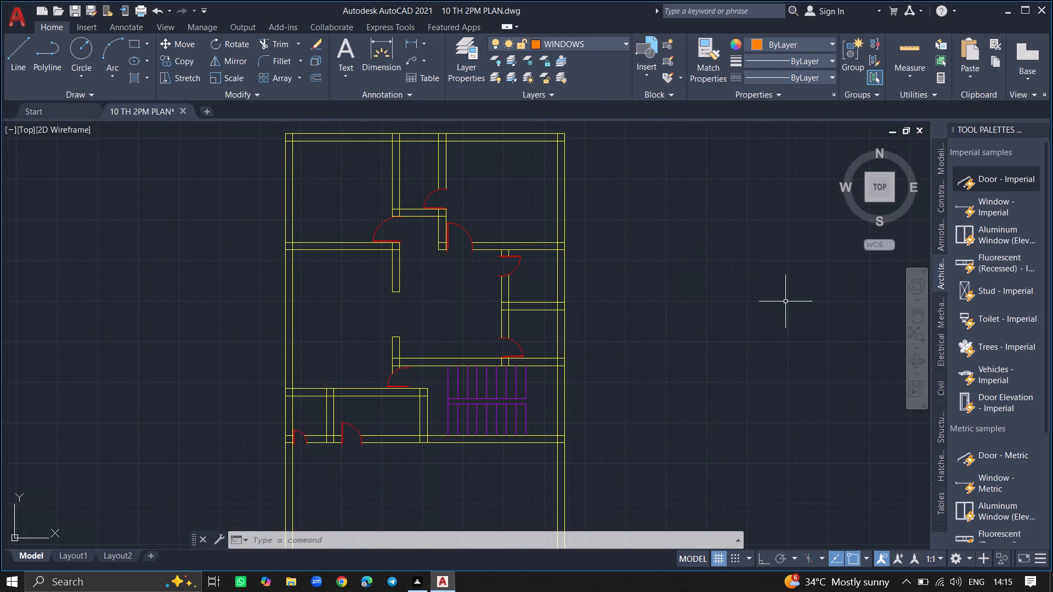
Insert a Window - Imperial block in the large room on the plan's west side and scale it down to fit within the room.
click(983, 208)
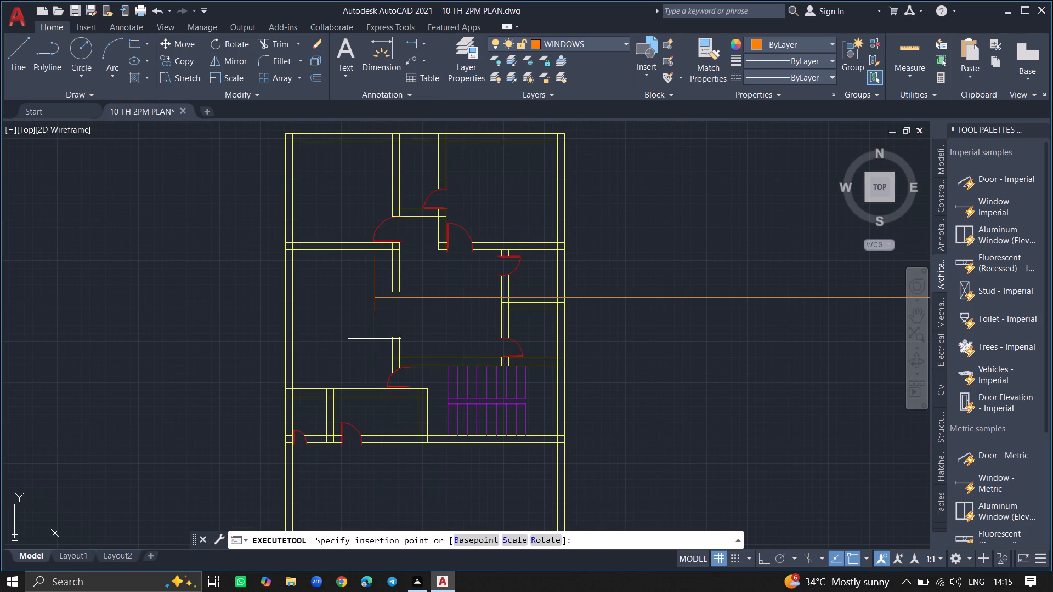
click(322, 347)
click(322, 335)
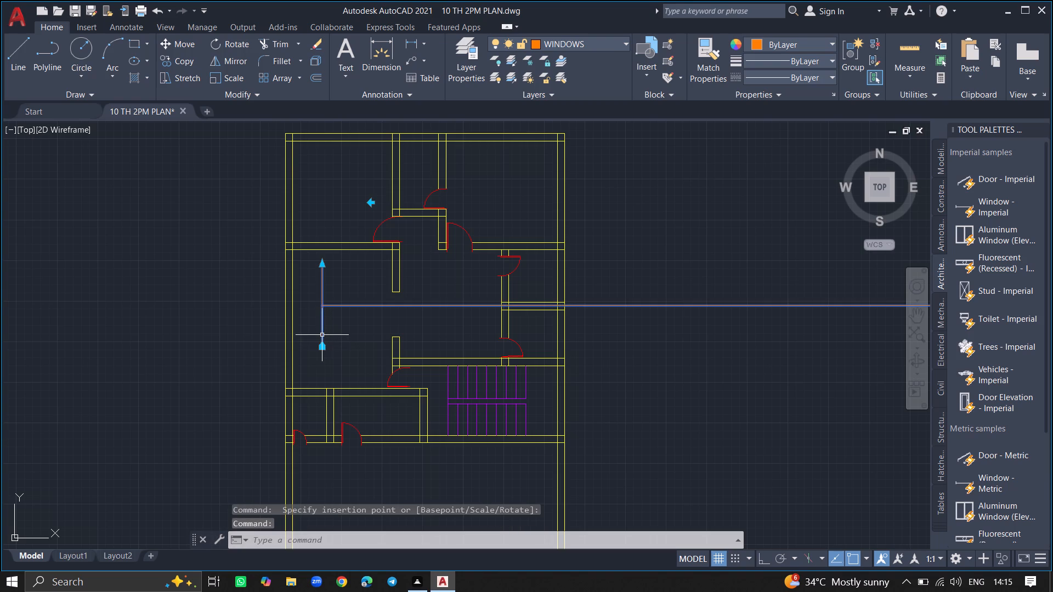
text(SC)
key(Return)
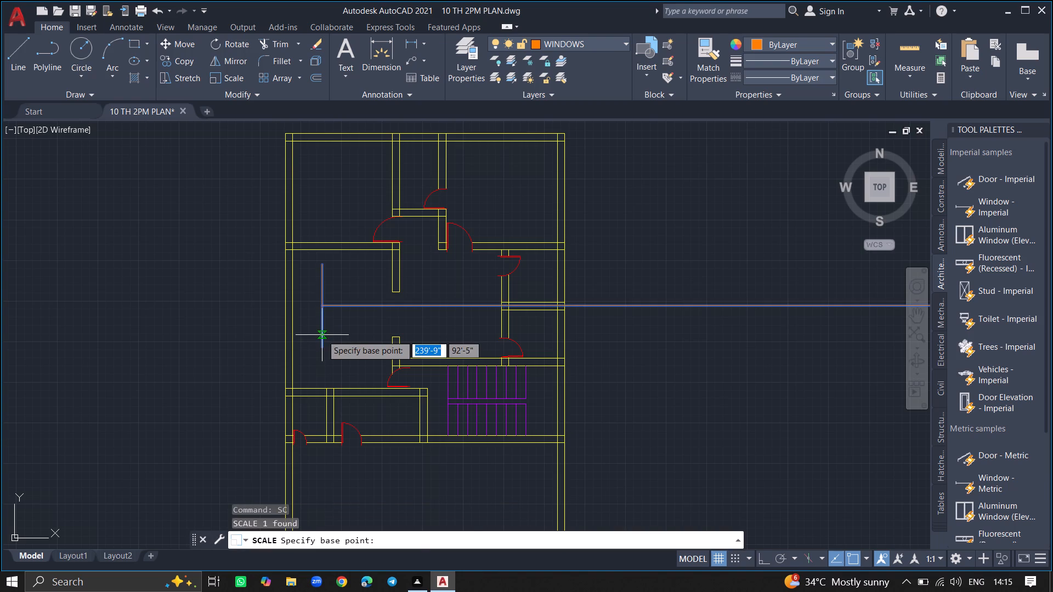
click(322, 335)
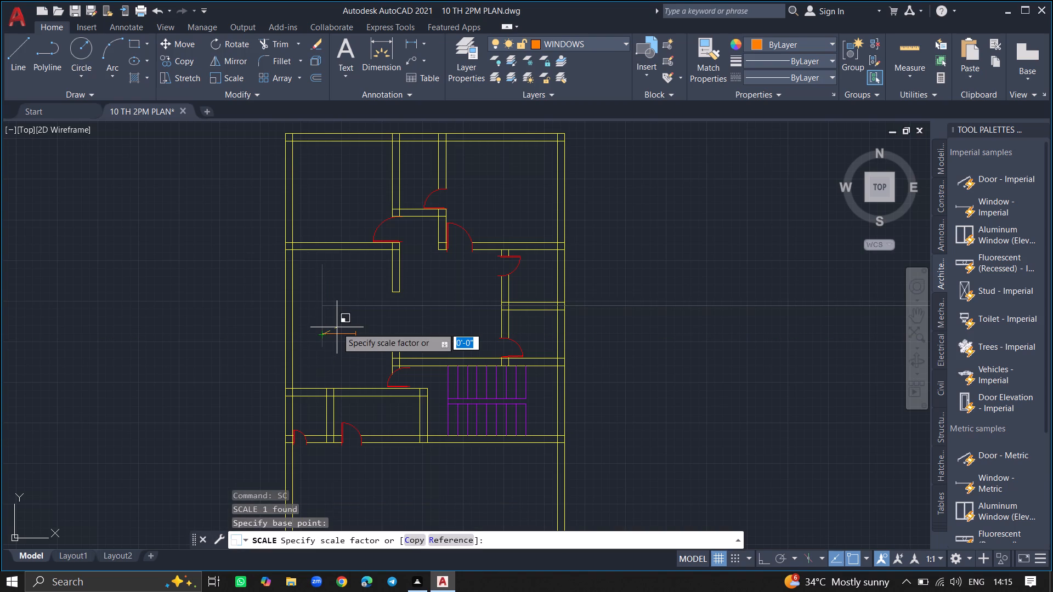
click(336, 327)
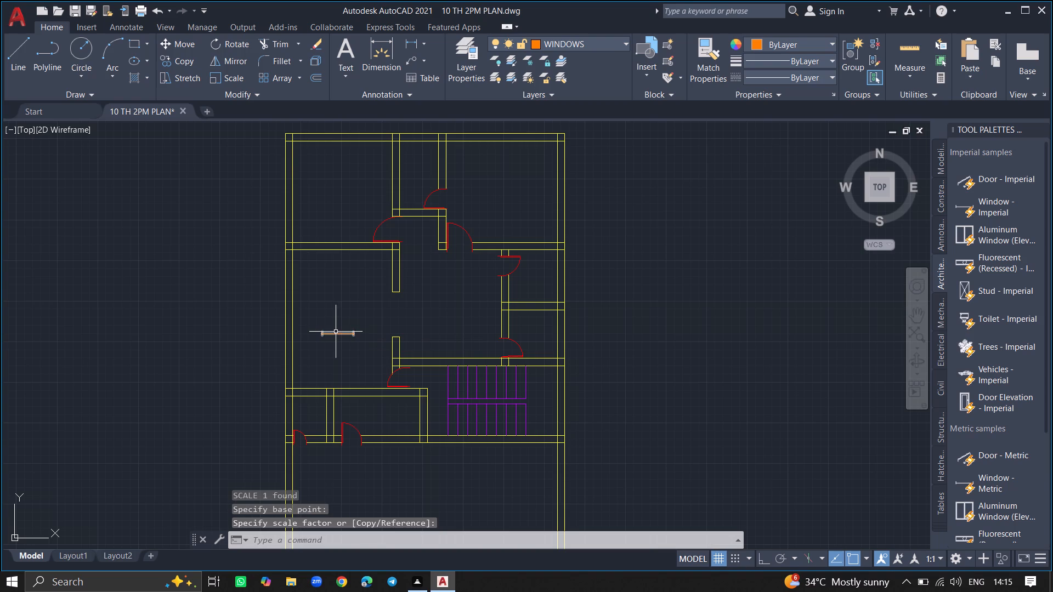
Move the window by its midpoint about 20' up into the top outer wall of the upper-left room.
click(335, 332)
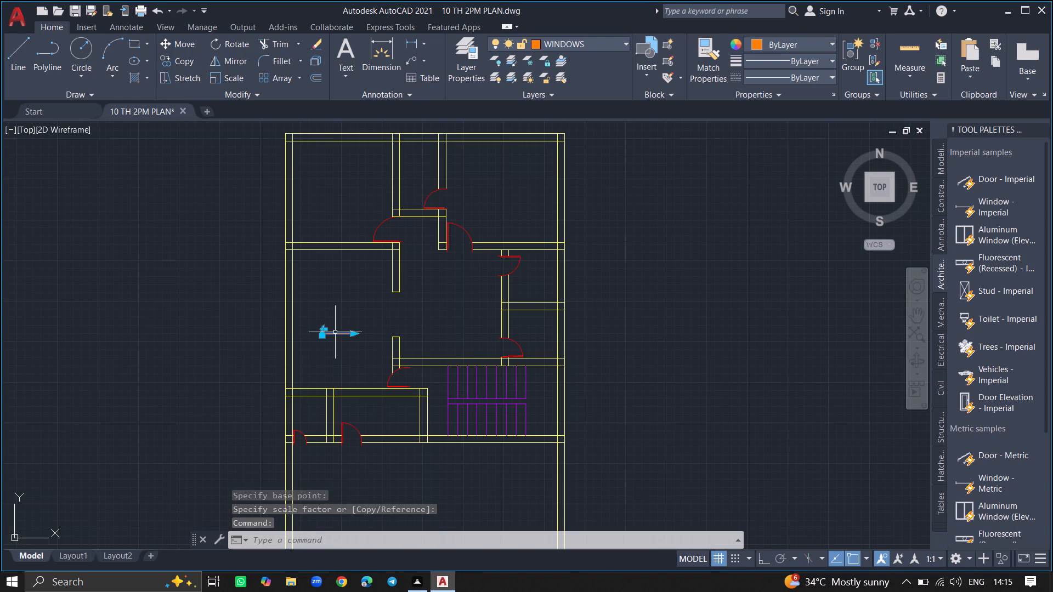
text(MOVE)
key(Return)
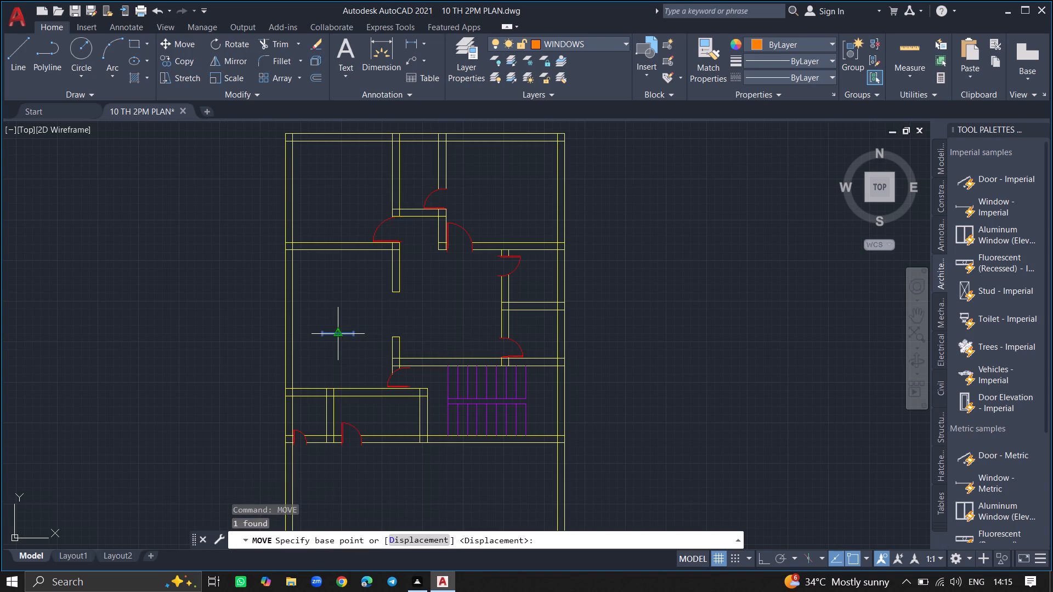
click(335, 332)
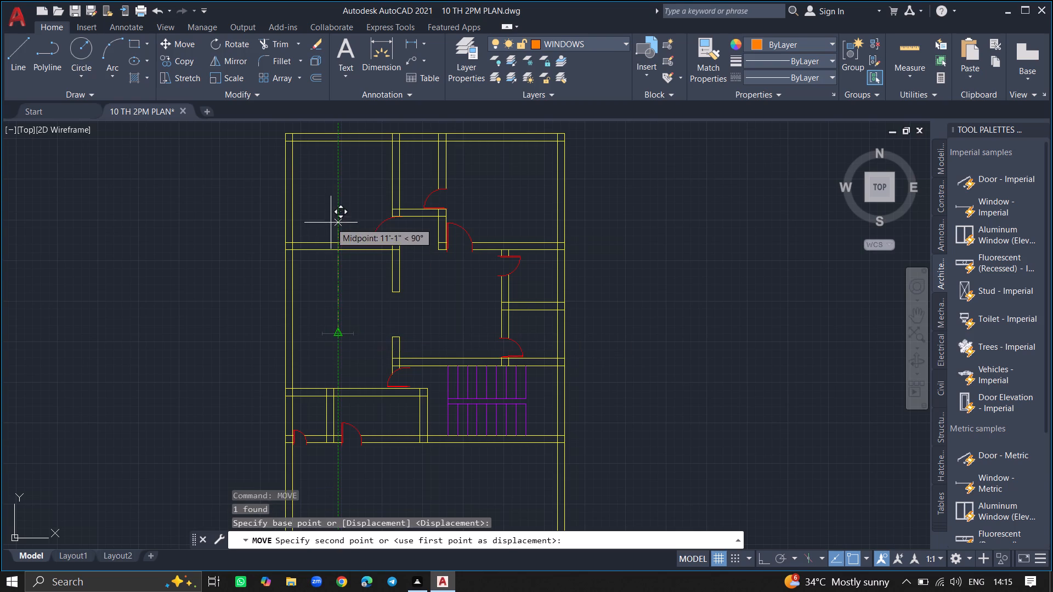
ctrl+scroll(335, 134, up, 3)
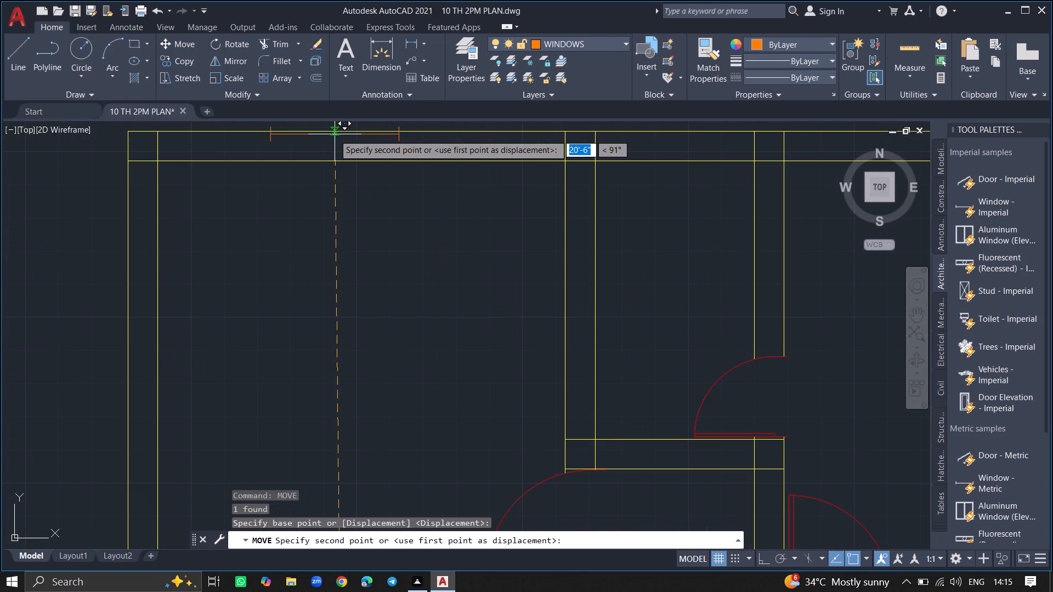
click(330, 145)
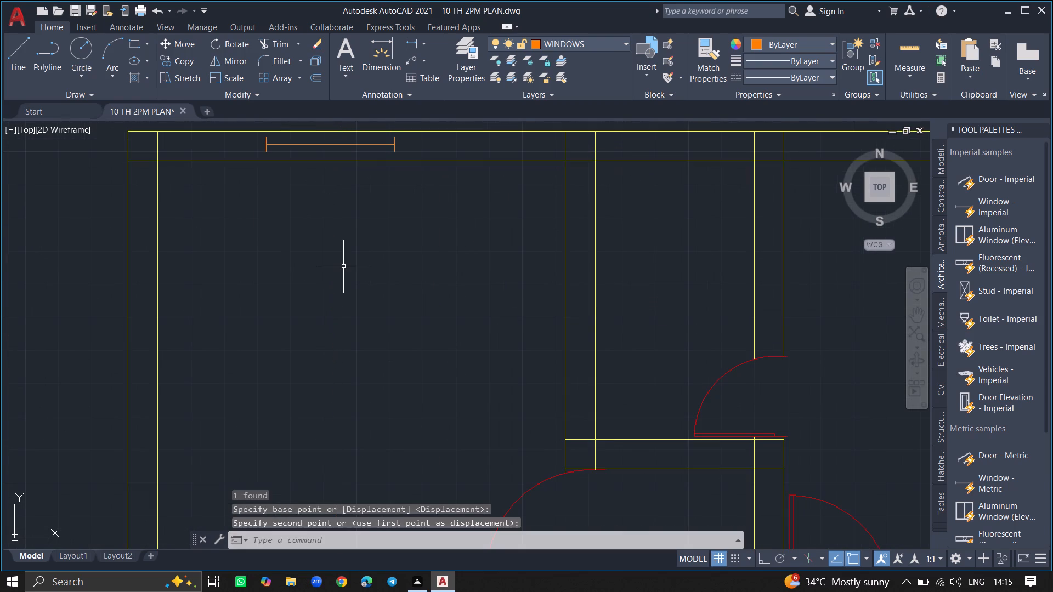
Draw a short vertical jamb line across the wall thickness just beyond each end of the window.
key(l)
key(Return)
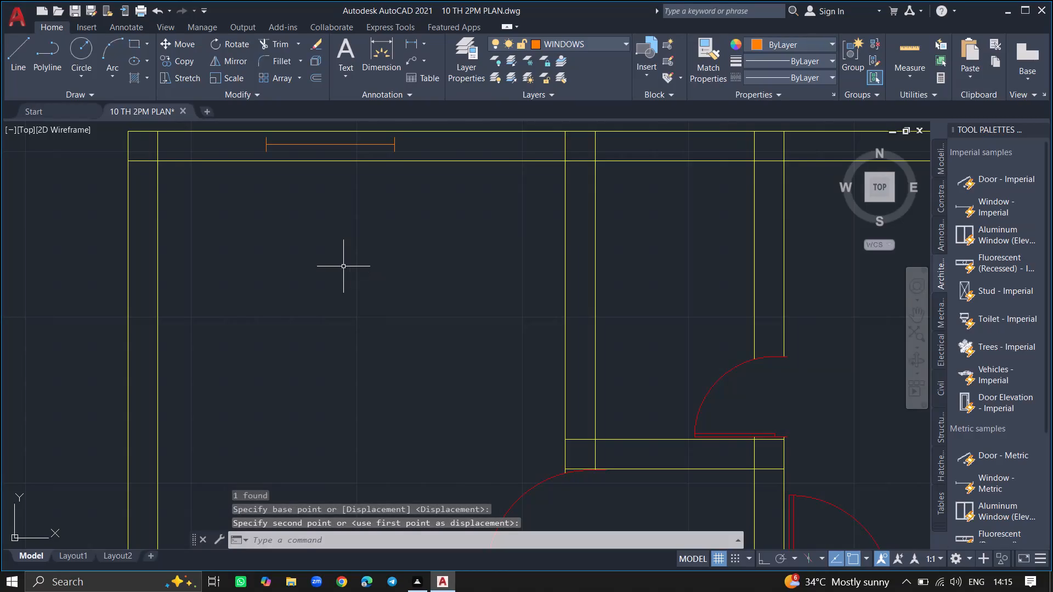
click(256, 132)
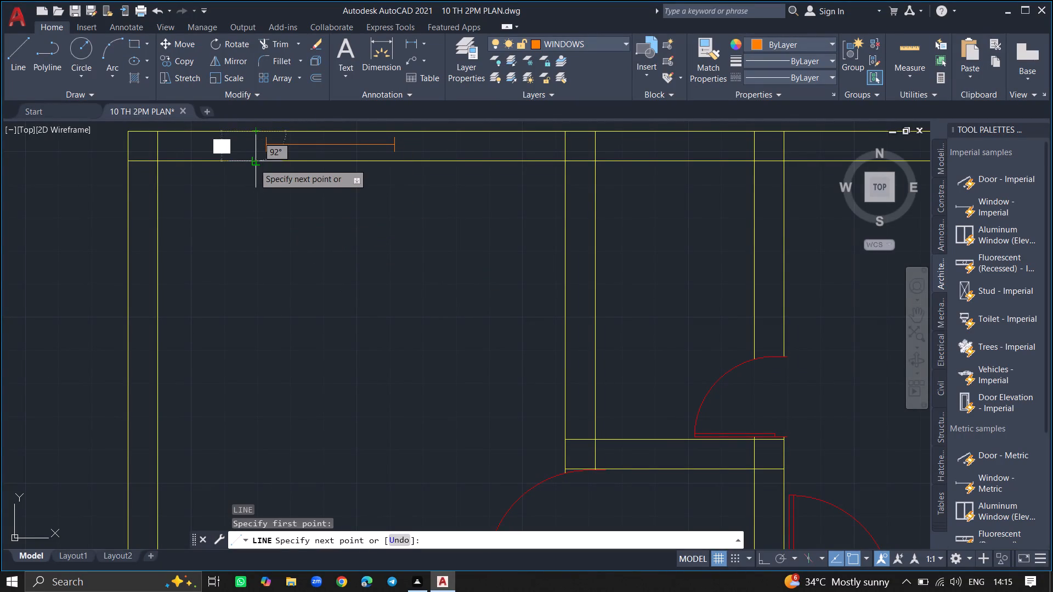
click(254, 160)
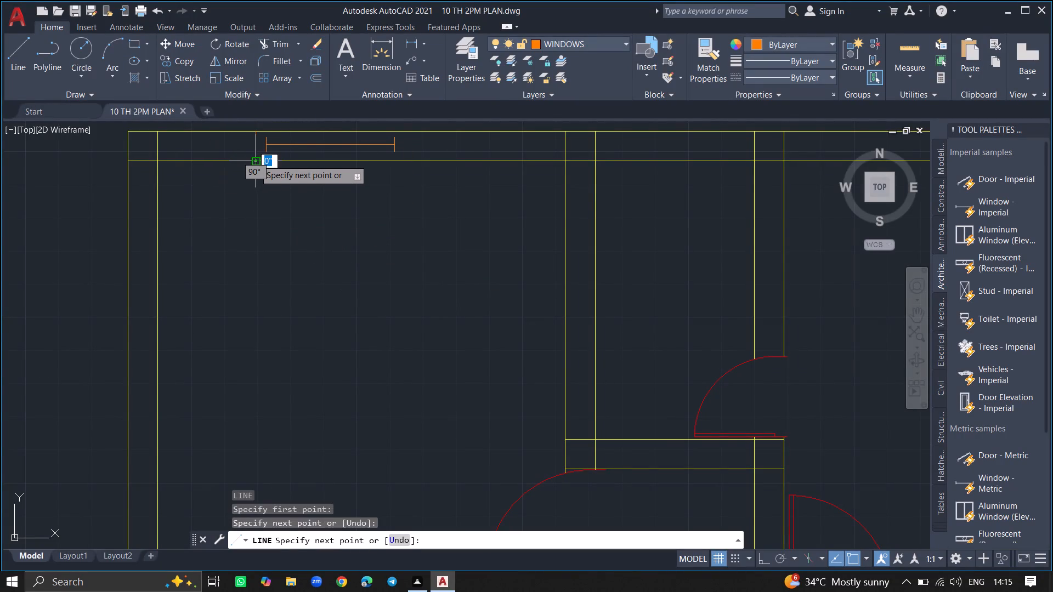
key(Return)
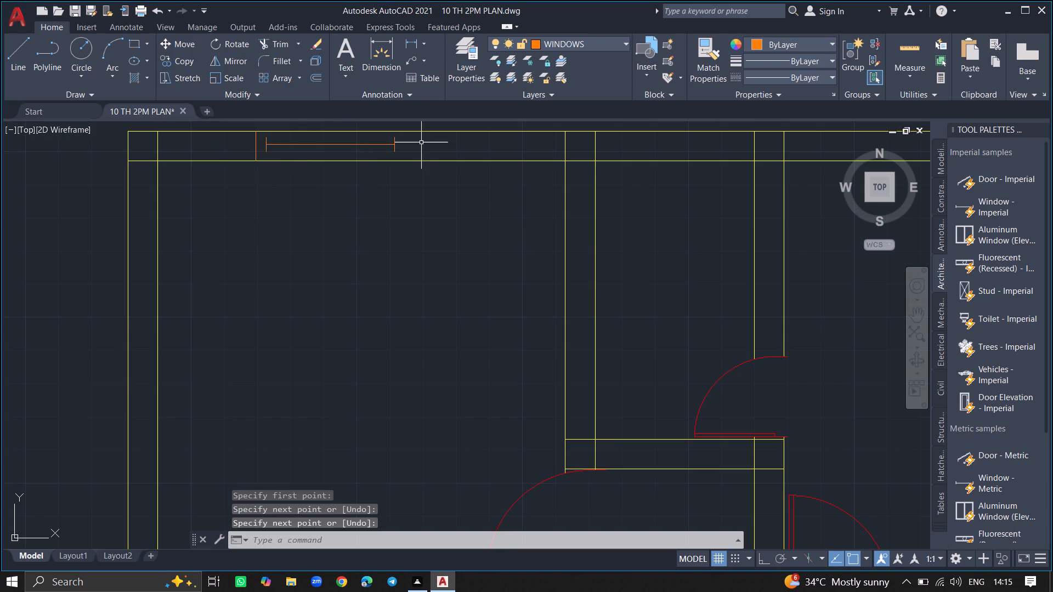
key(l)
key(Return)
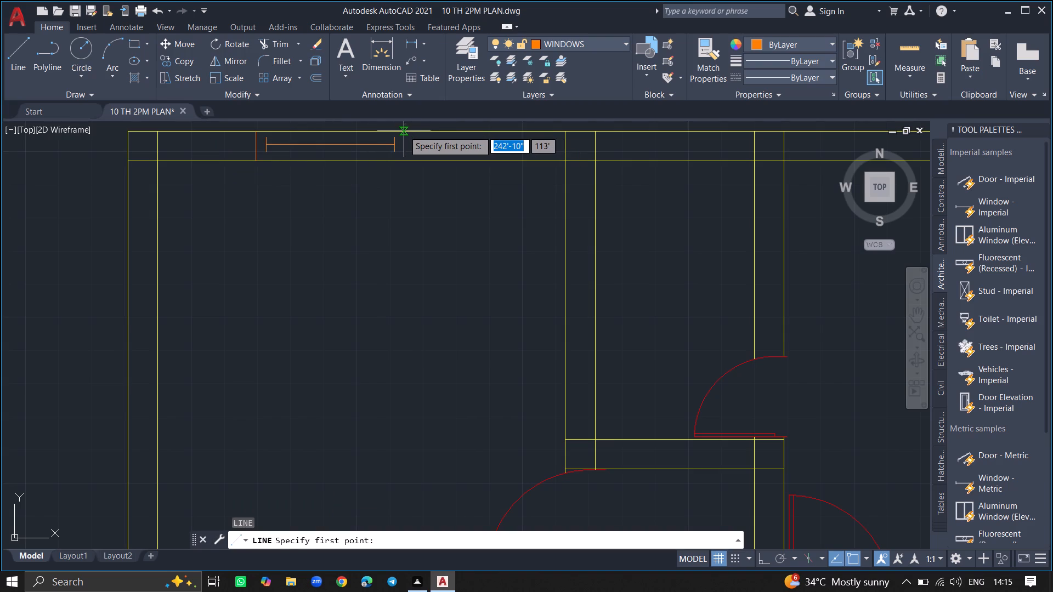
ctrl+scroll(404, 130, up, 2)
click(398, 135)
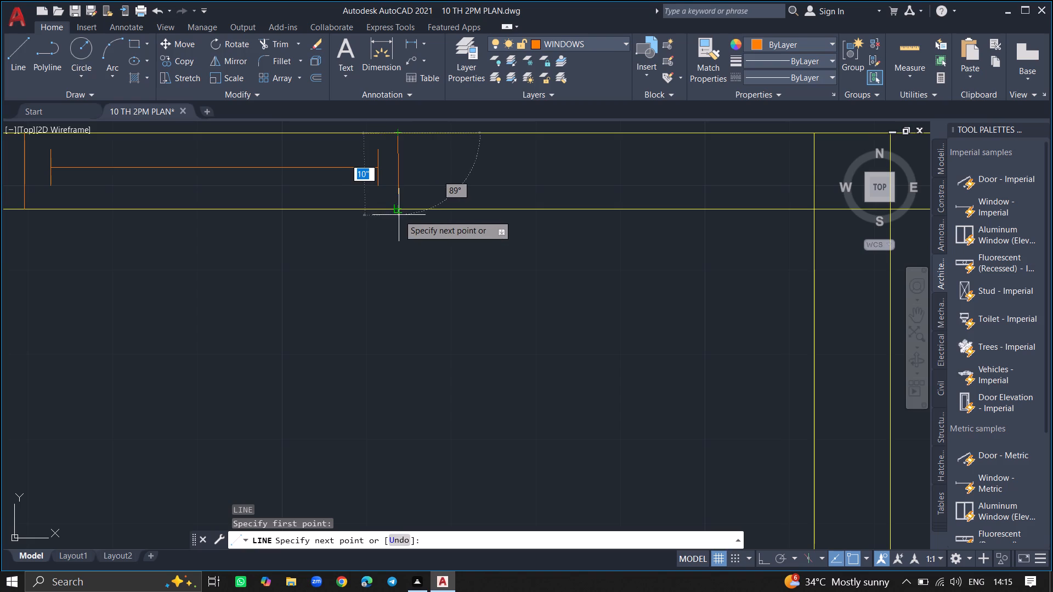
click(397, 209)
key(Return)
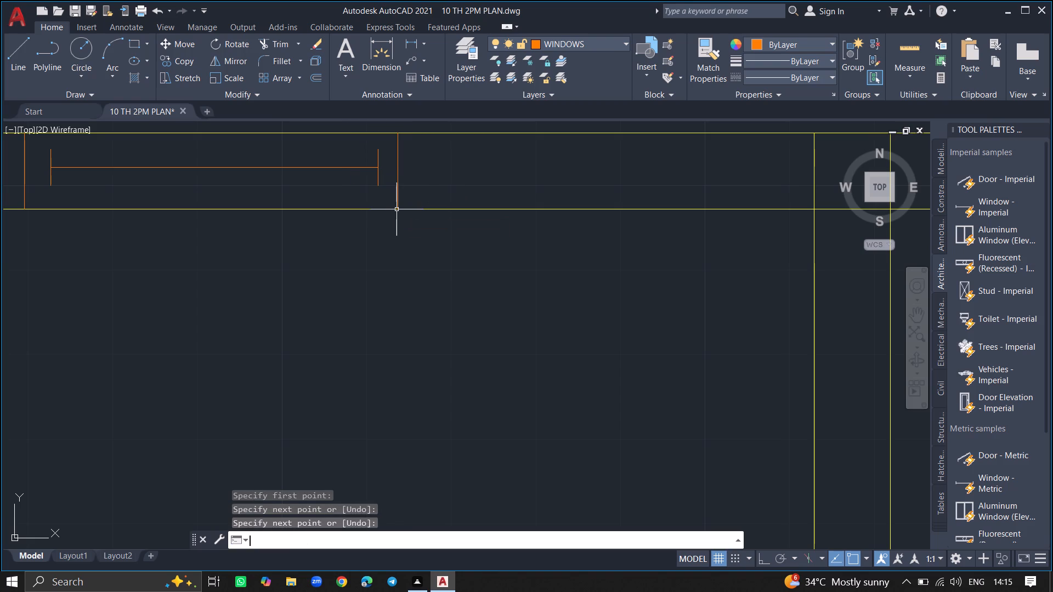
Copy the window about 17'-6" horizontally along the top outer wall into the upper-right room.
ctrl+scroll(344, 257, down, 5)
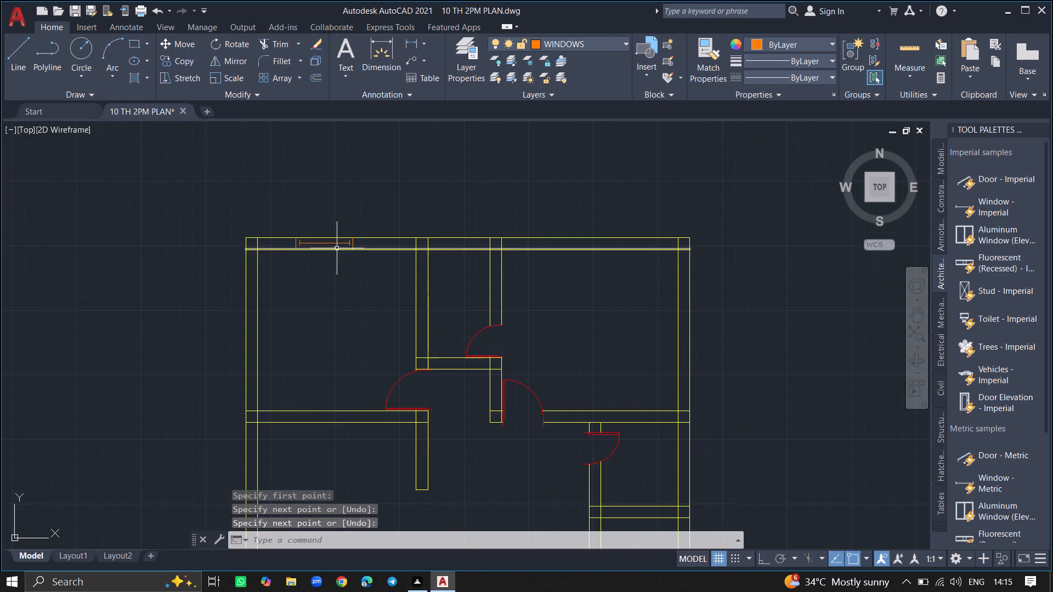
click(333, 241)
text(COPY)
key(Return)
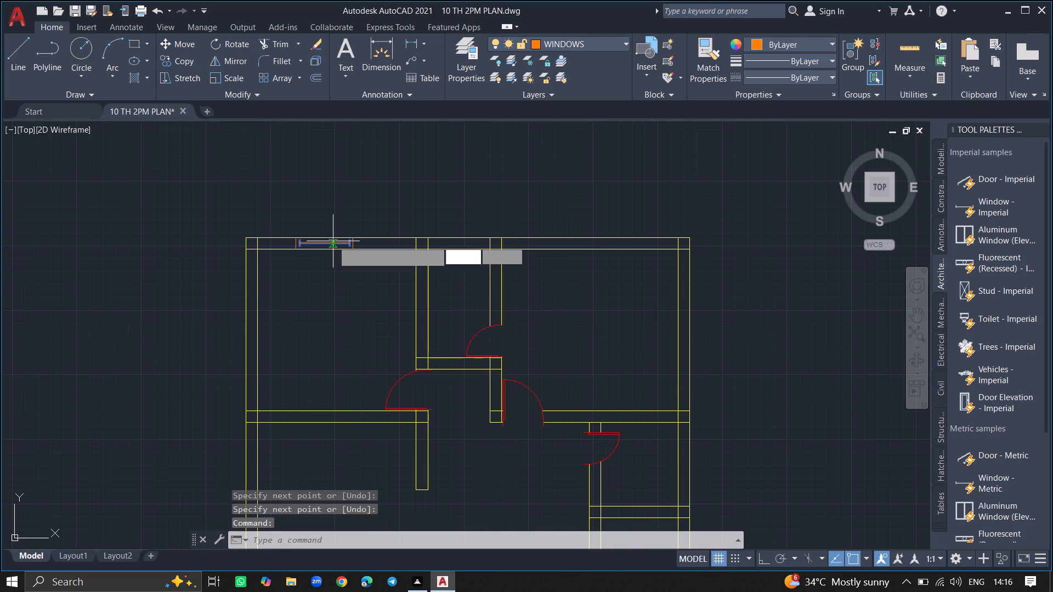
click(333, 241)
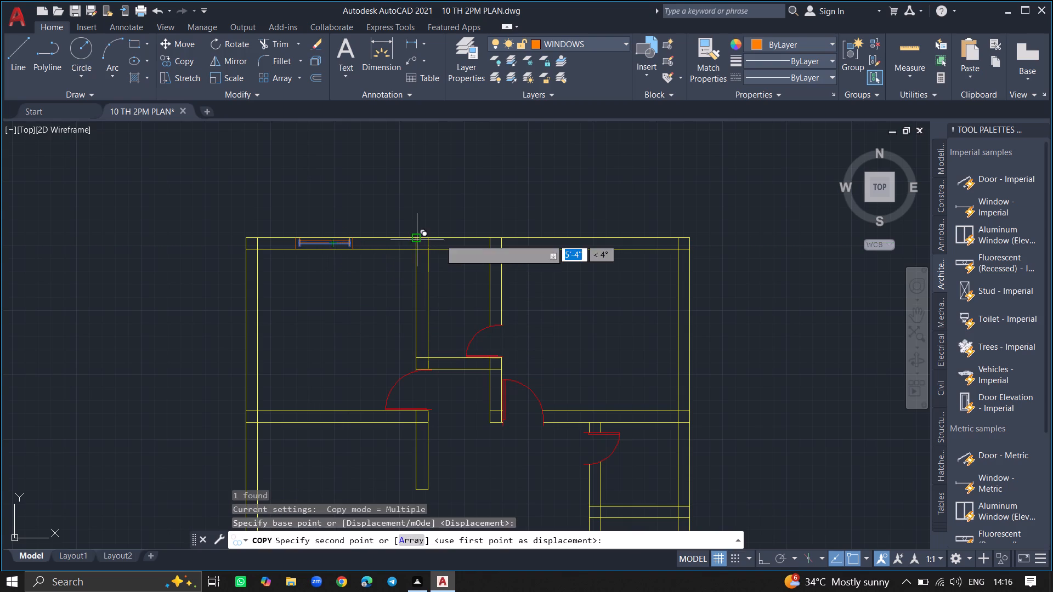
ctrl+scroll(592, 240, up, 3)
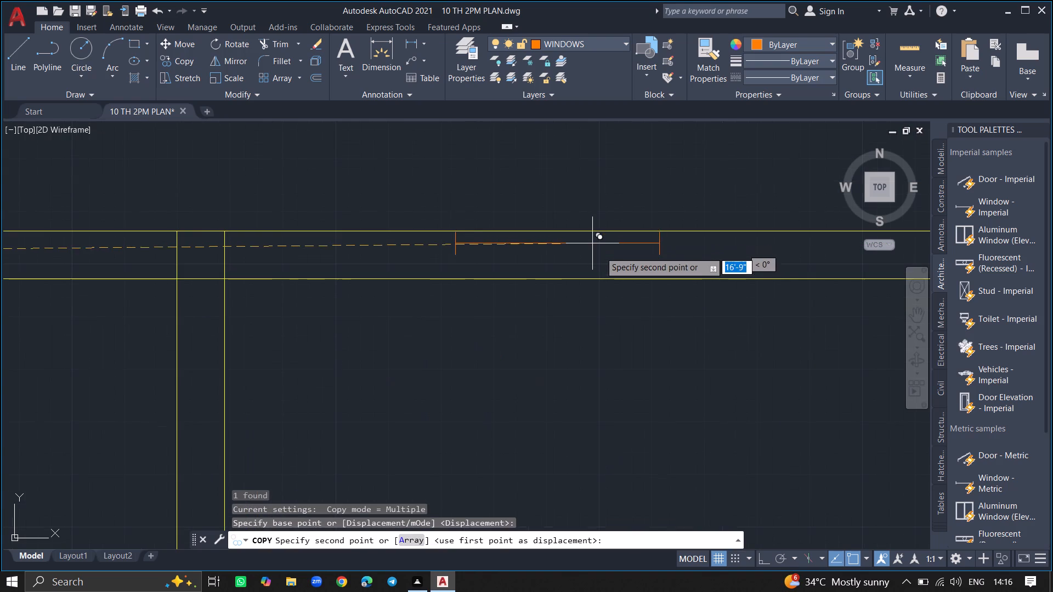
click(646, 255)
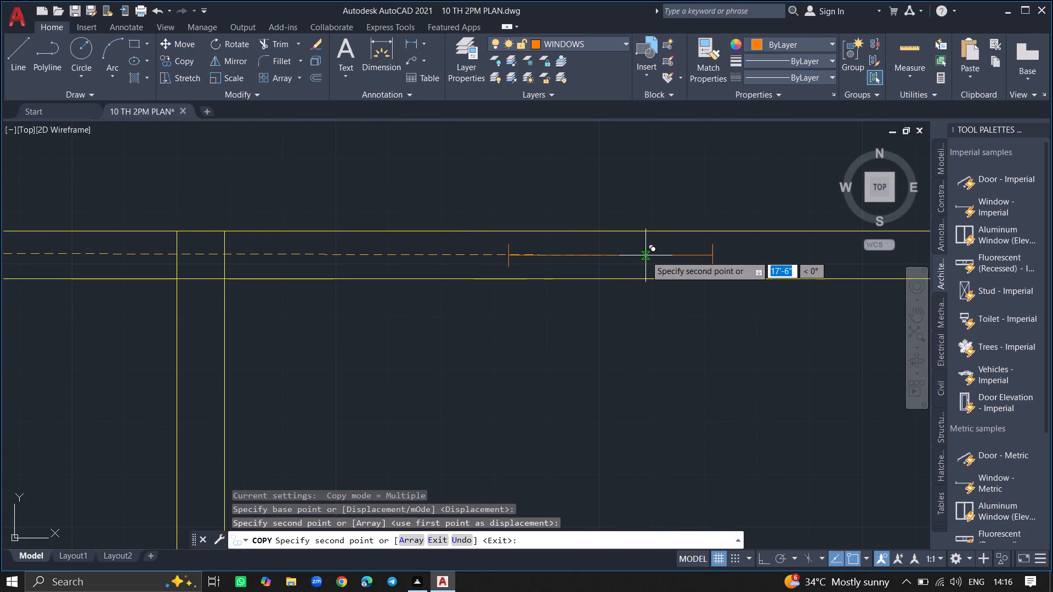
Draw a short vertical jamb line across the wall thickness just beyond each end of the upper-right room's window.
key(Return)
key(l)
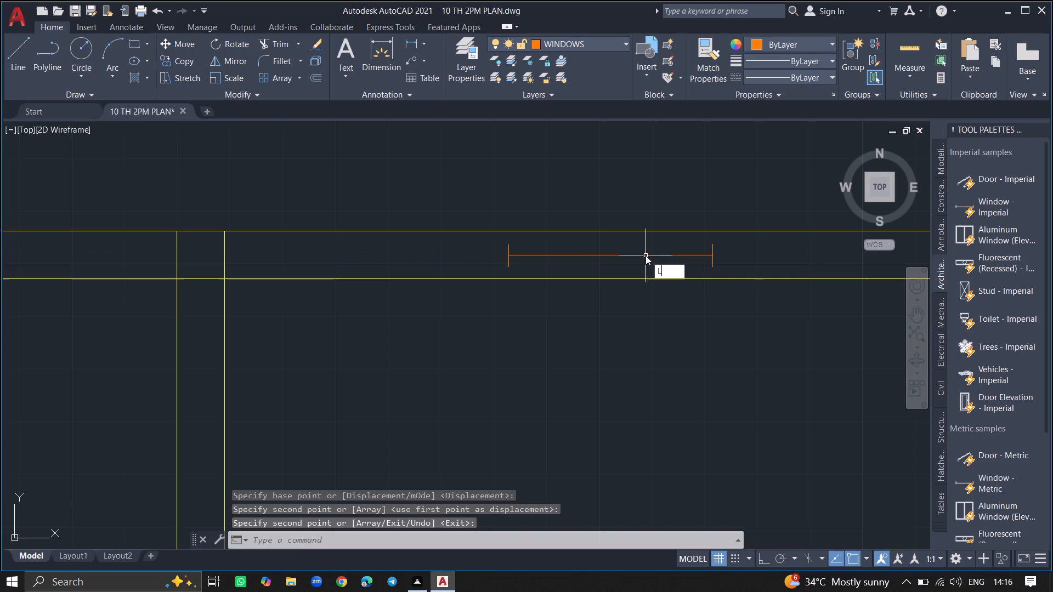
key(Return)
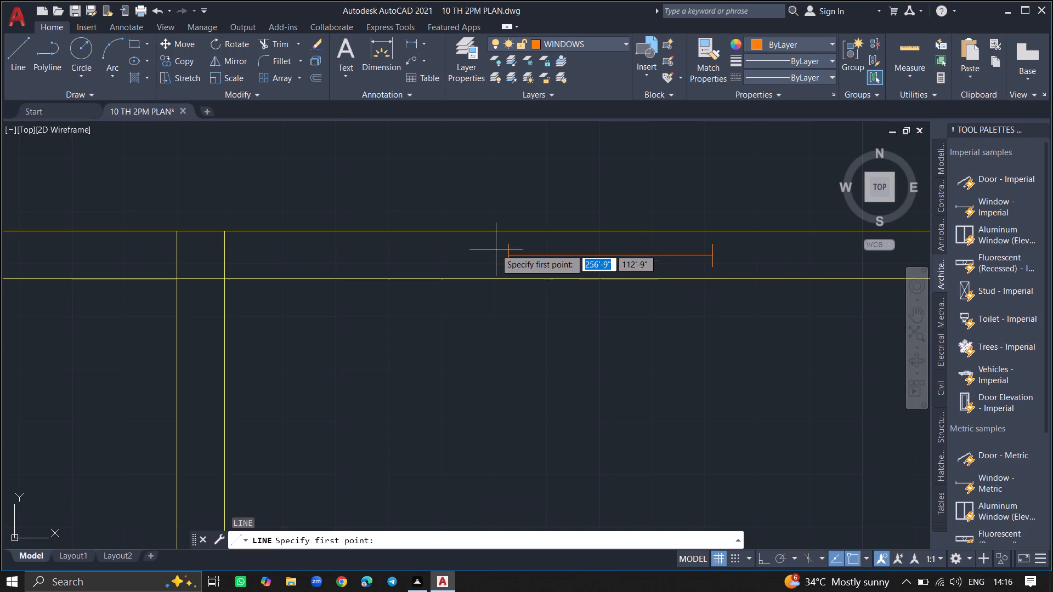
drag(495, 233, 495, 276)
click(495, 276)
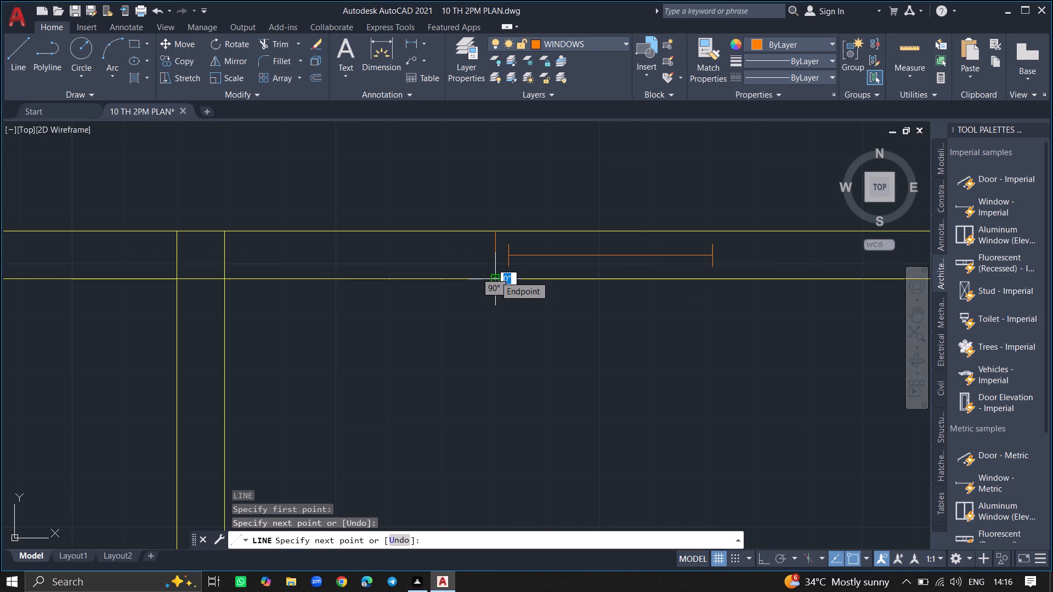
key(Return)
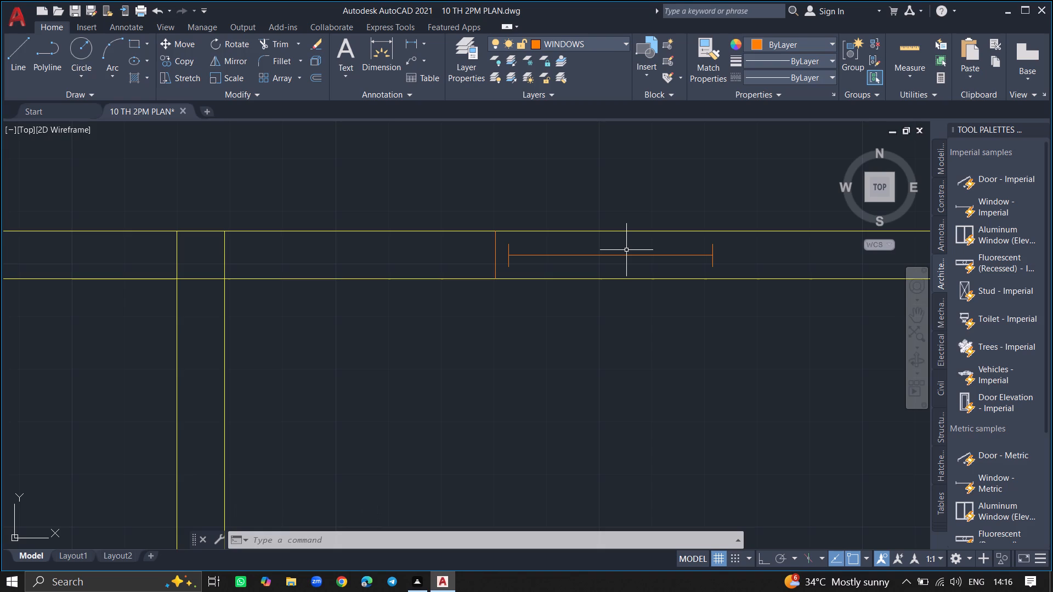
key(l)
key(Return)
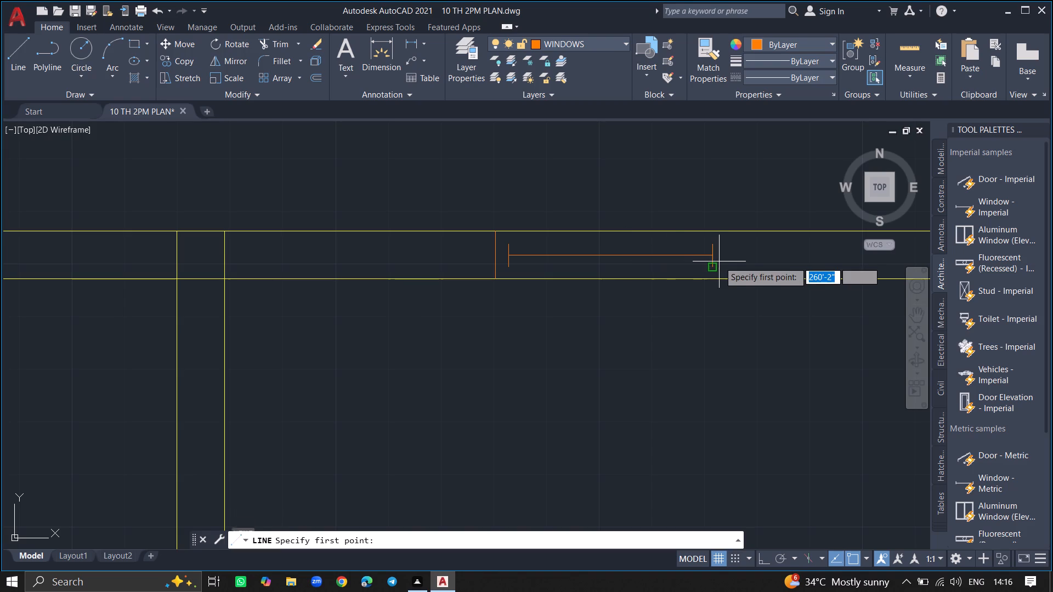
drag(721, 230, 721, 275)
click(721, 275)
key(Return)
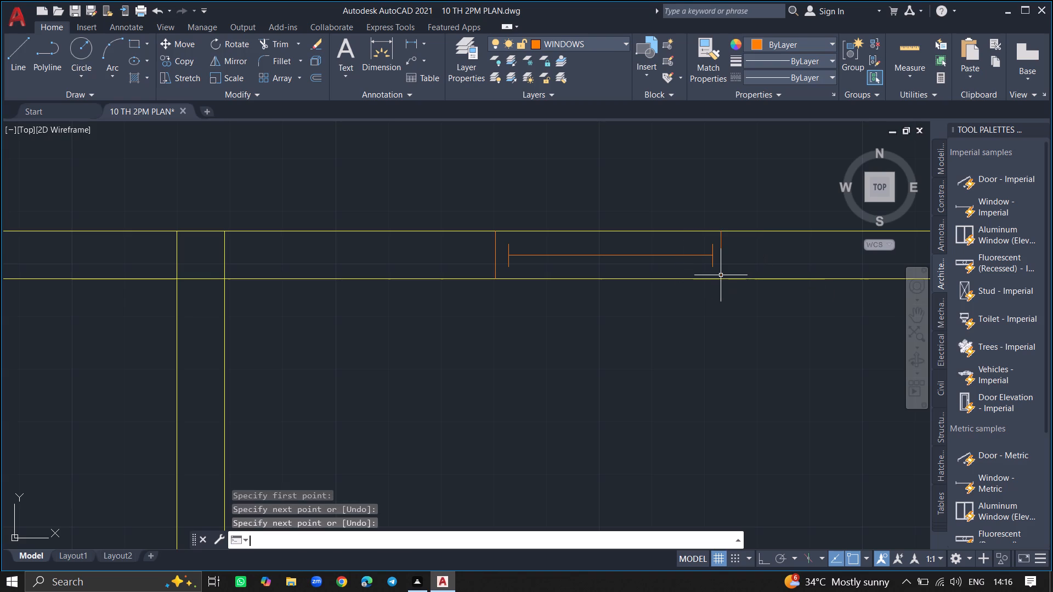
Insert a Window - Imperial block just above the plan's top outer wall and scale it down to about half the existing windows' length.
ctrl+scroll(638, 314, down, 2)
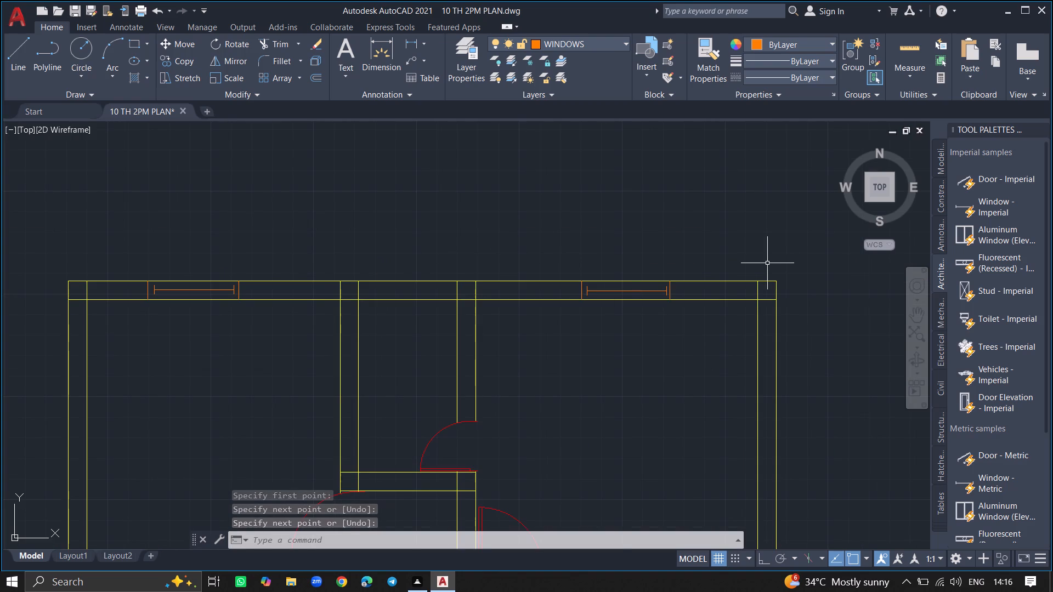
click(987, 211)
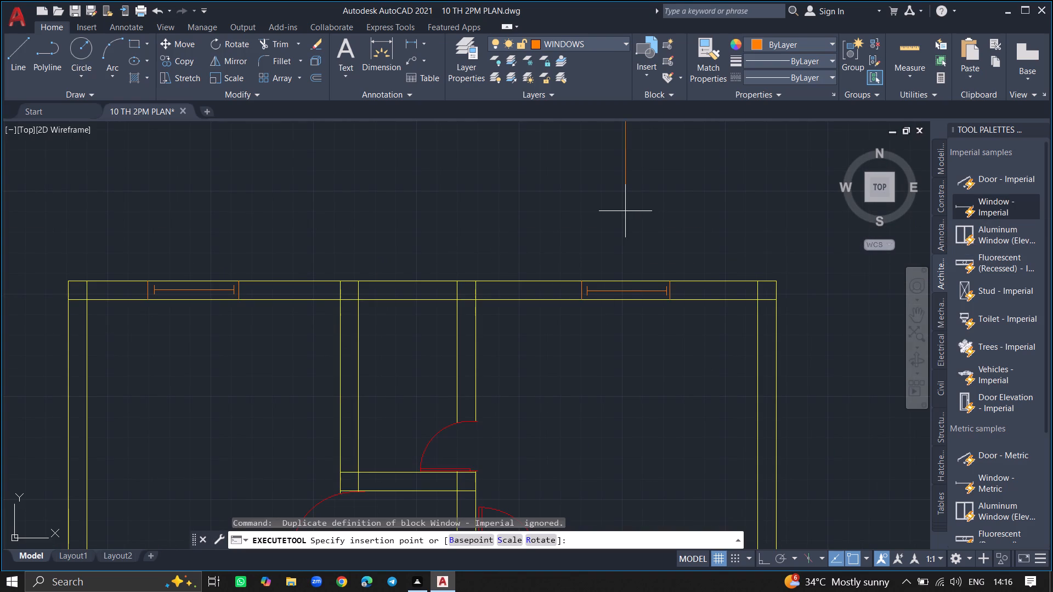
click(222, 257)
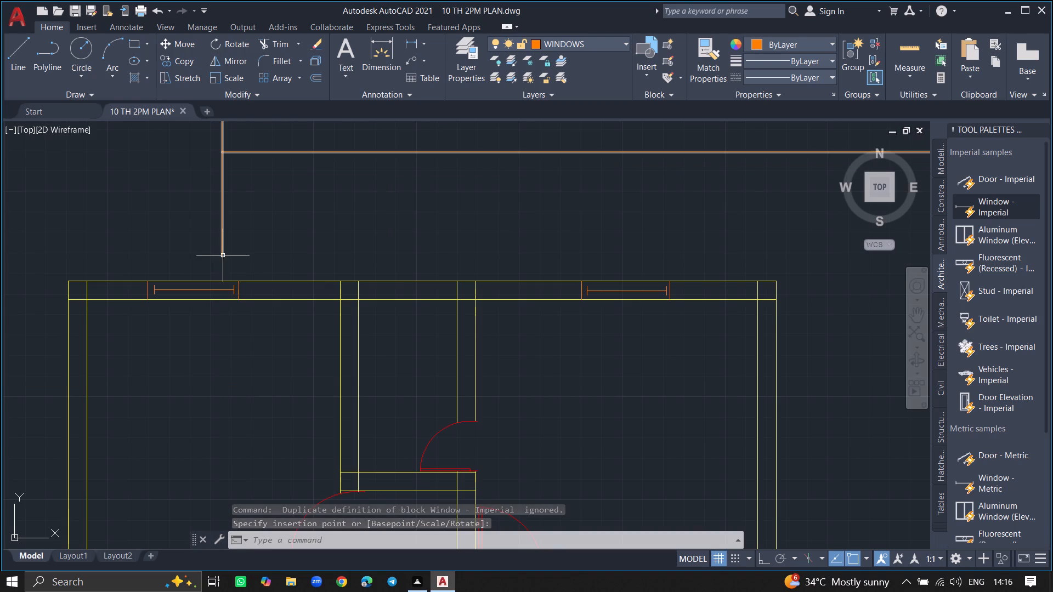
click(223, 250)
text(SC)
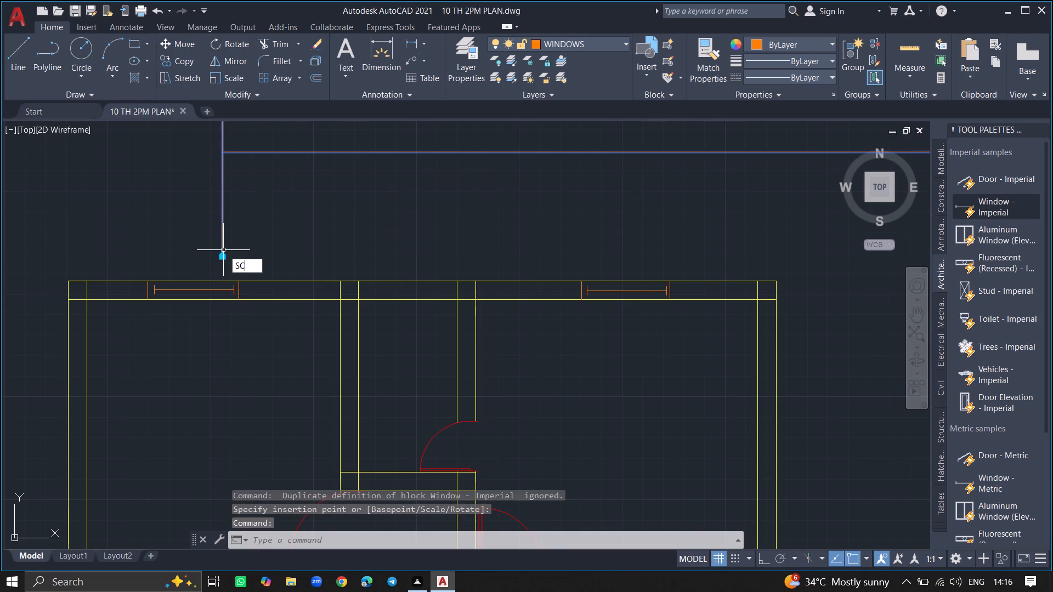
key(Return)
click(223, 250)
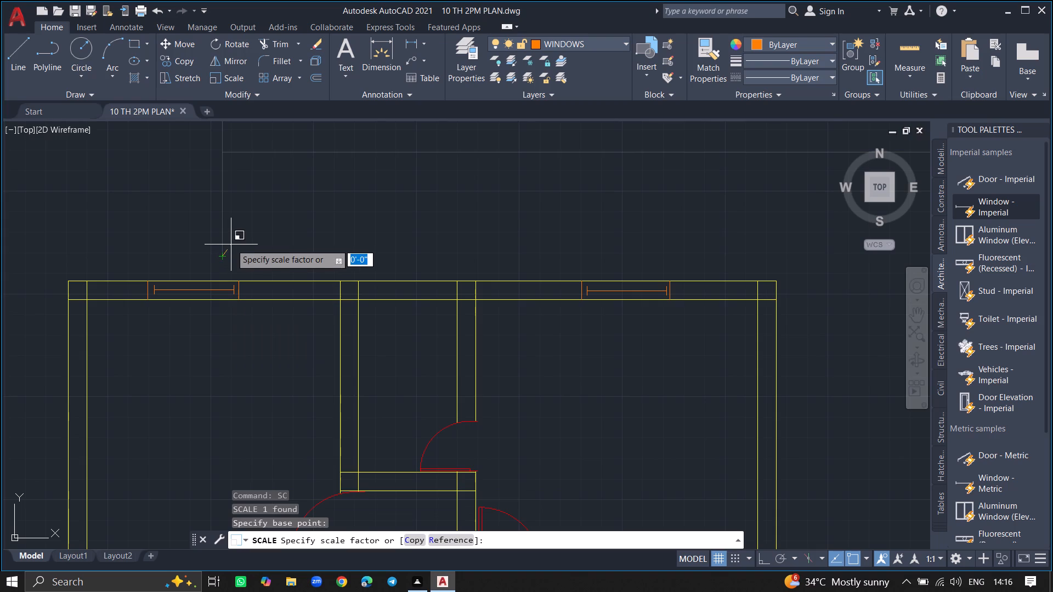
click(237, 243)
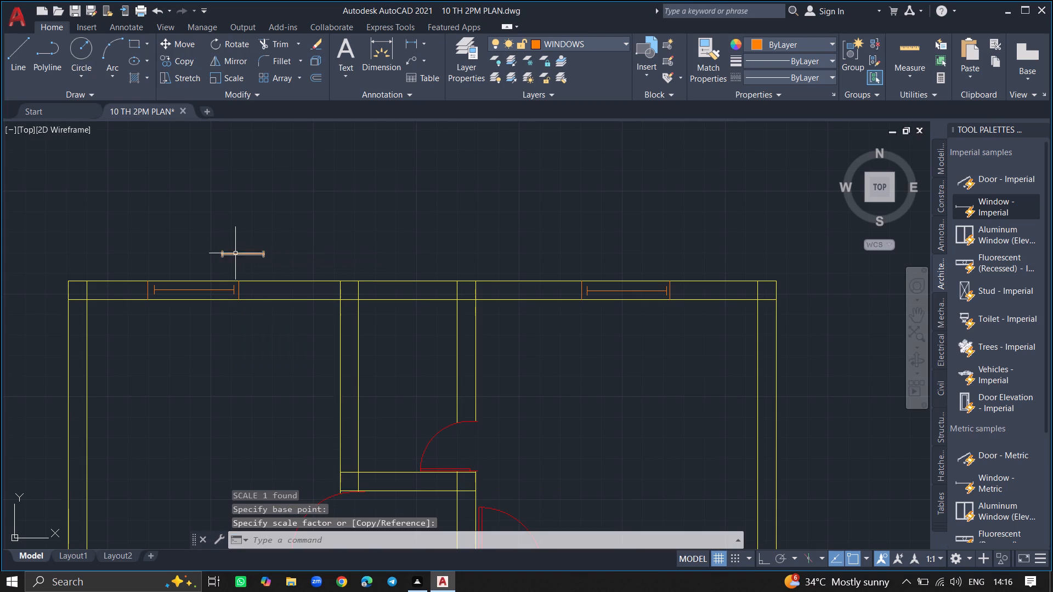
Move the small window about 6'-8" at 348° into the top outer wall of the narrow middle room.
click(235, 252)
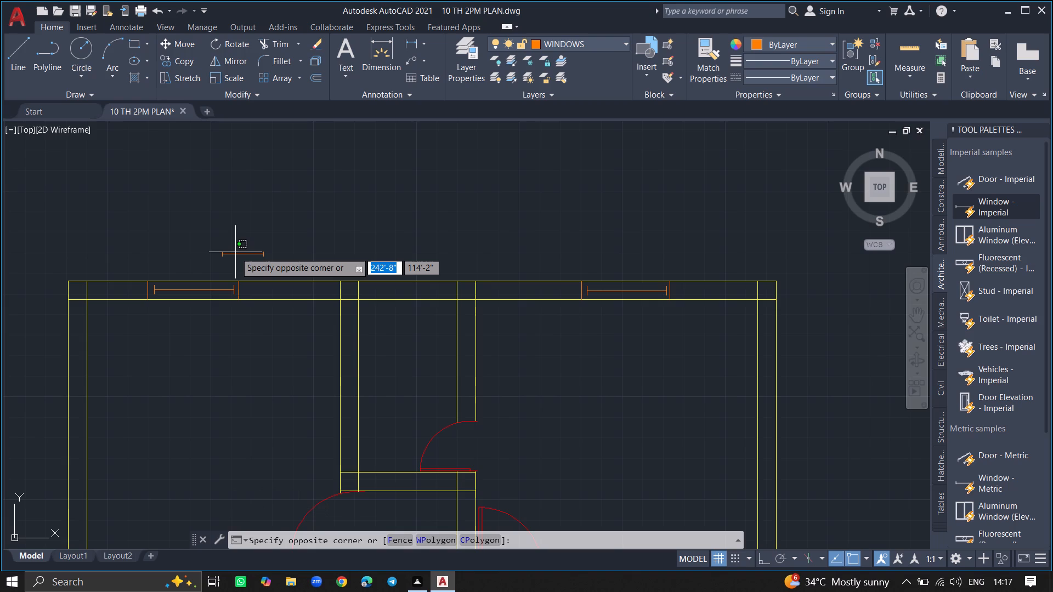
ctrl+scroll(235, 252, up, 2)
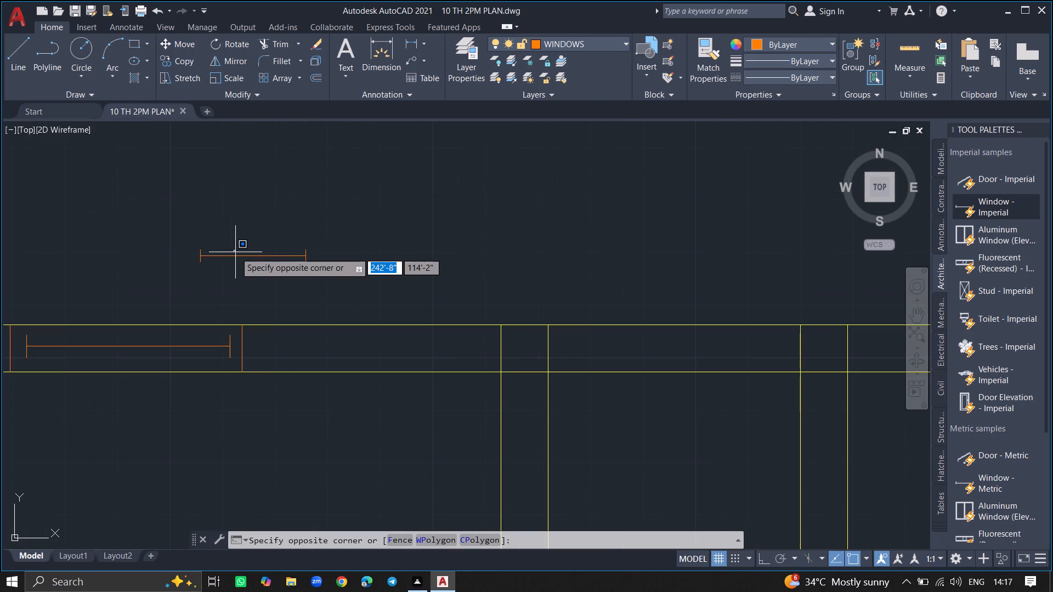
click(231, 259)
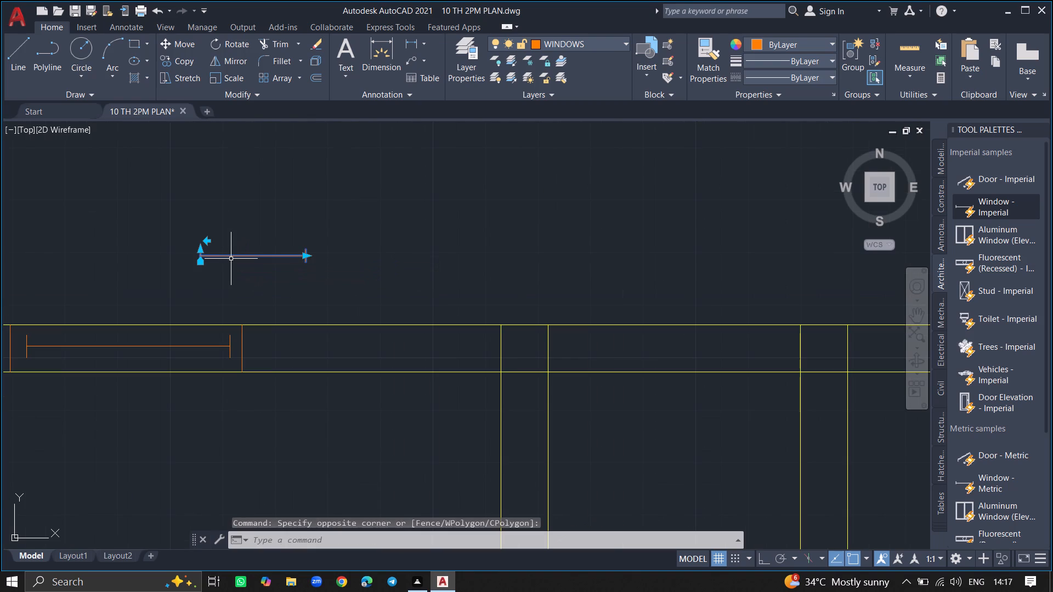
text(MOVE)
key(Return)
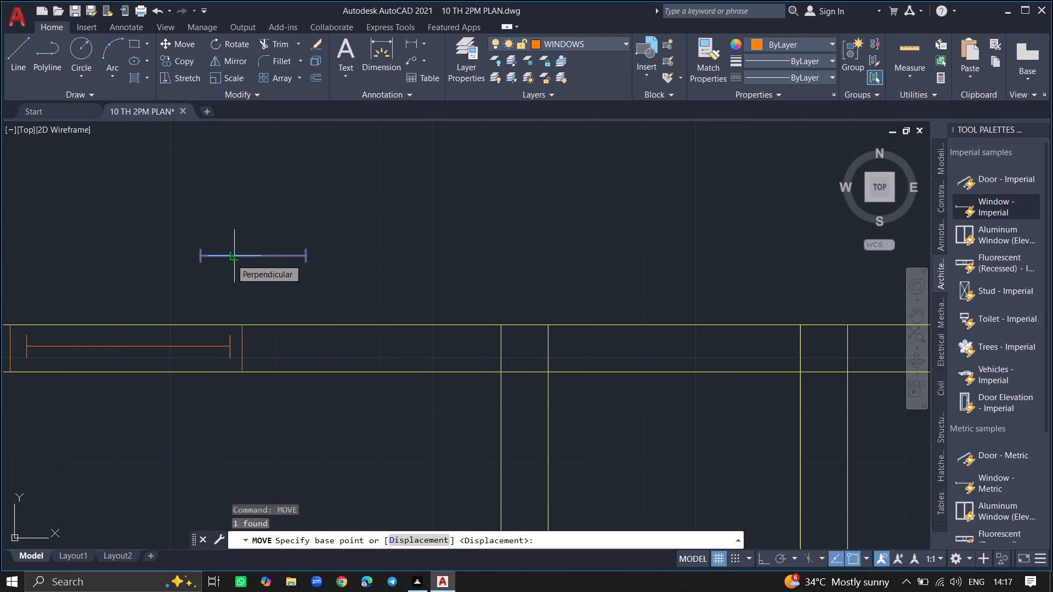
click(231, 259)
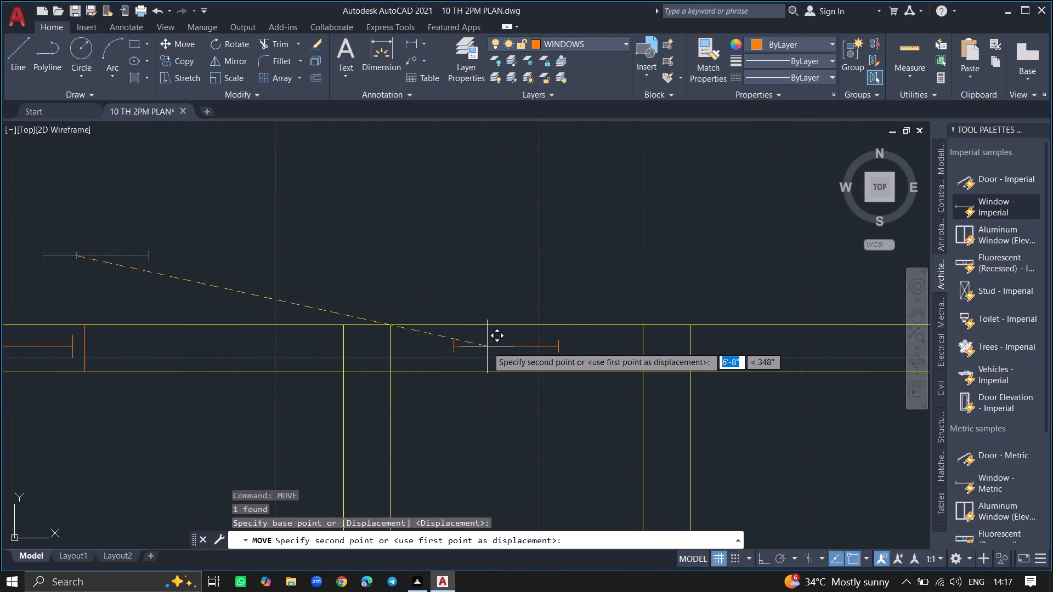
ctrl+scroll(487, 346, up, 2)
click(487, 346)
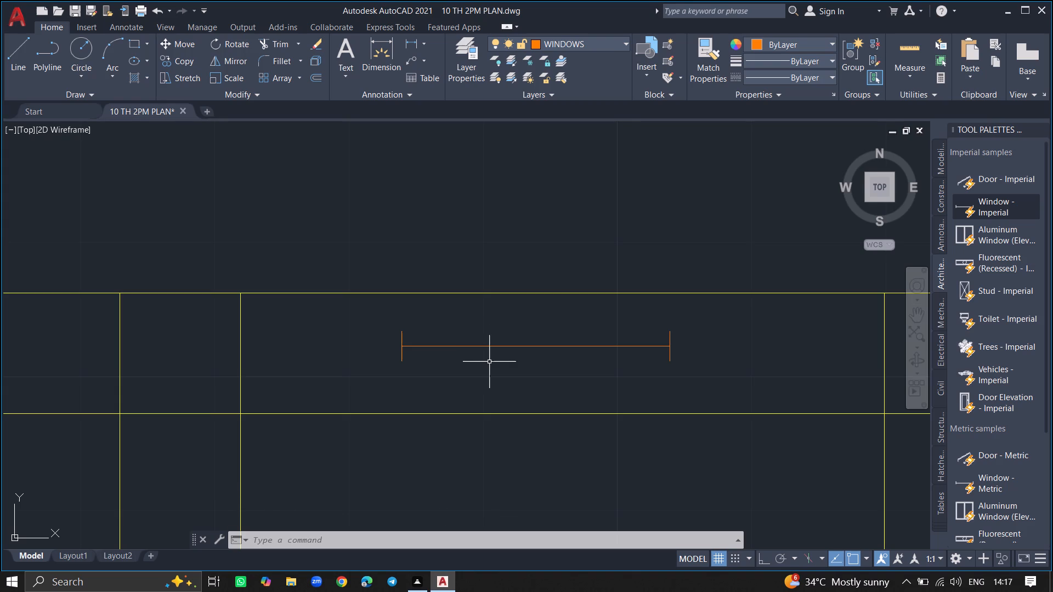
Draw a vertical jamb line across the wall thickness just beyond each end of the narrow middle room's window, with Ortho on.
key(l)
key(Return)
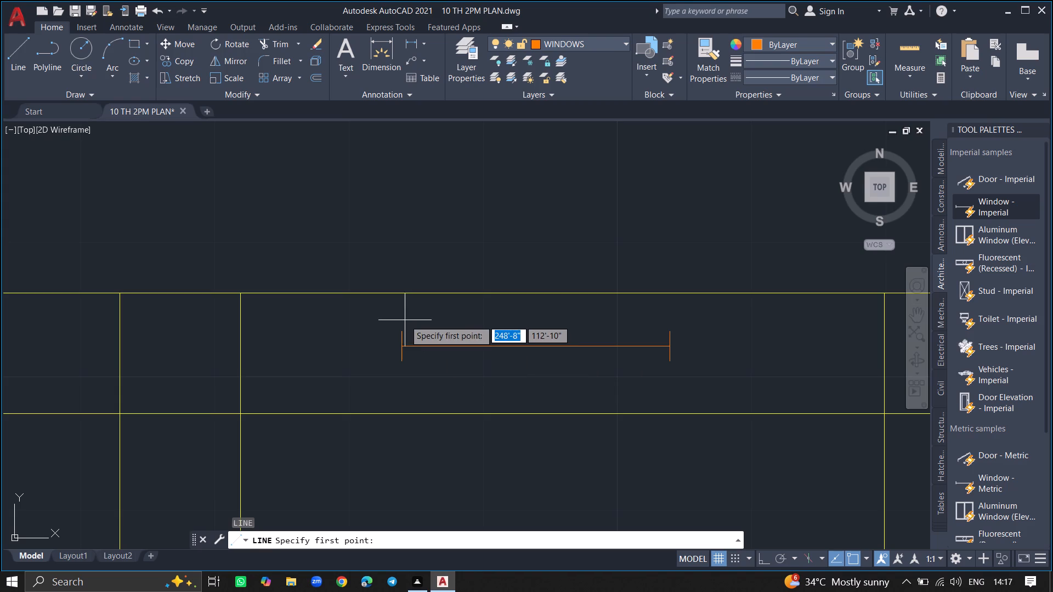
click(384, 295)
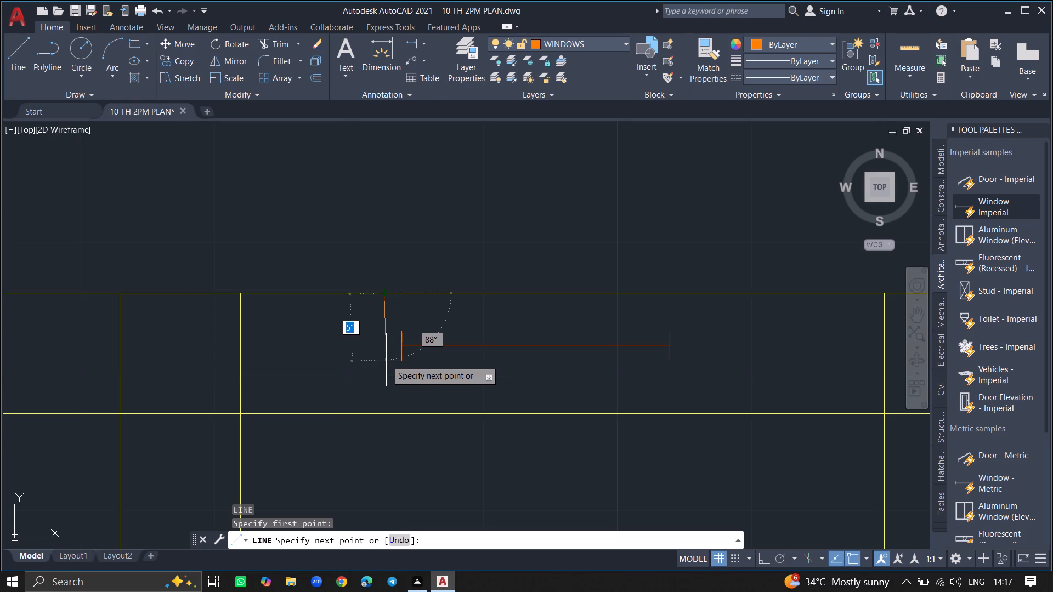
key(F8)
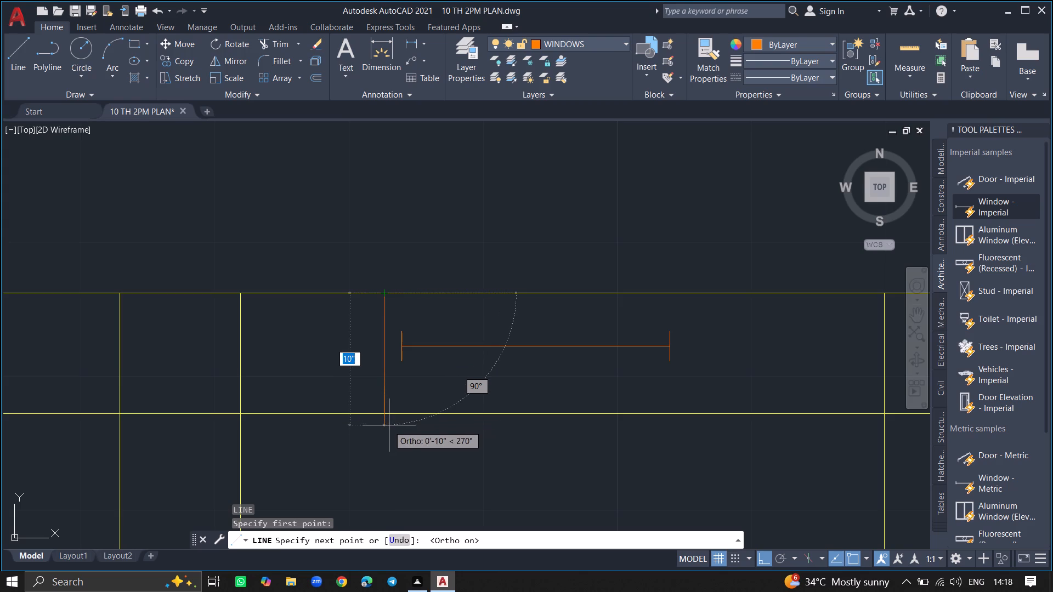
click(384, 416)
key(Return)
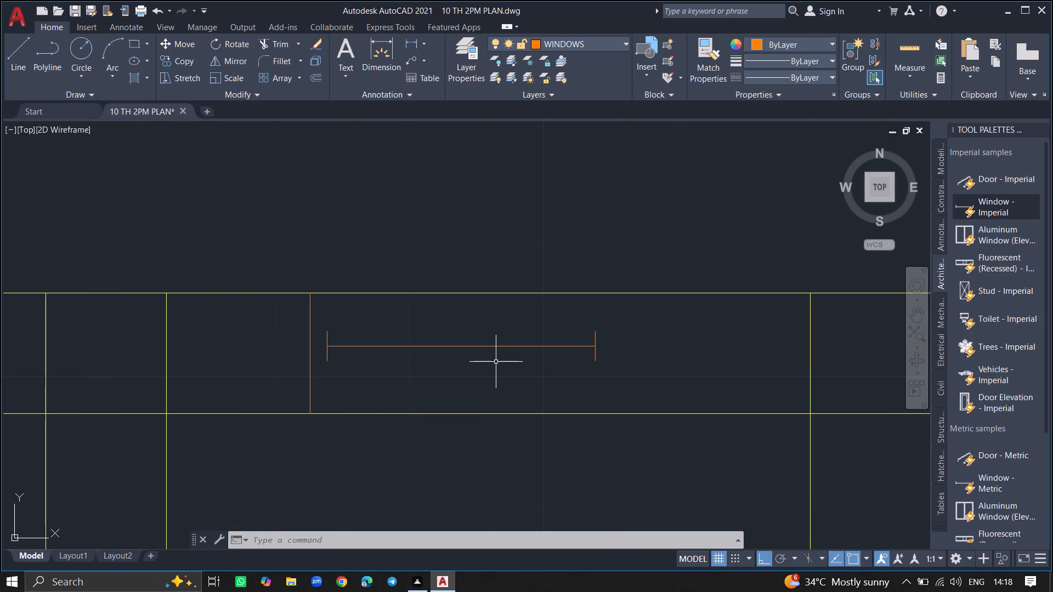
key(l)
key(Return)
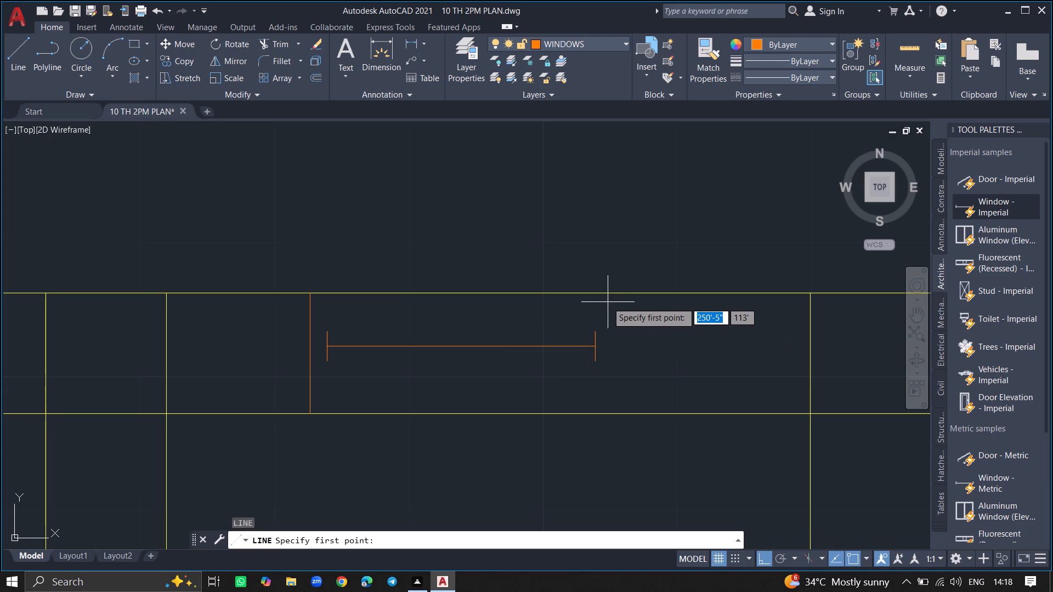
click(603, 294)
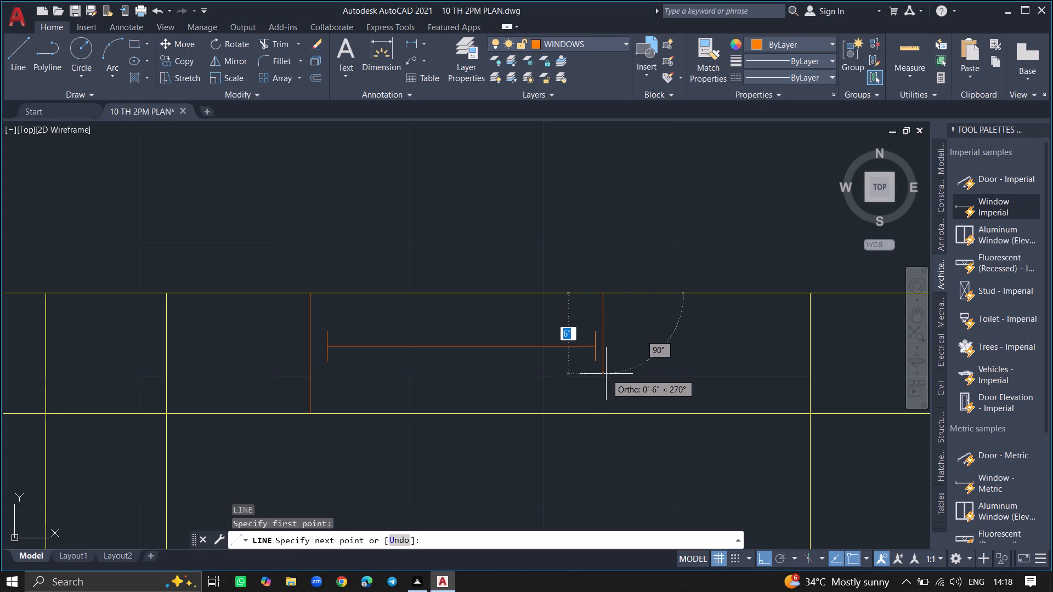
click(601, 414)
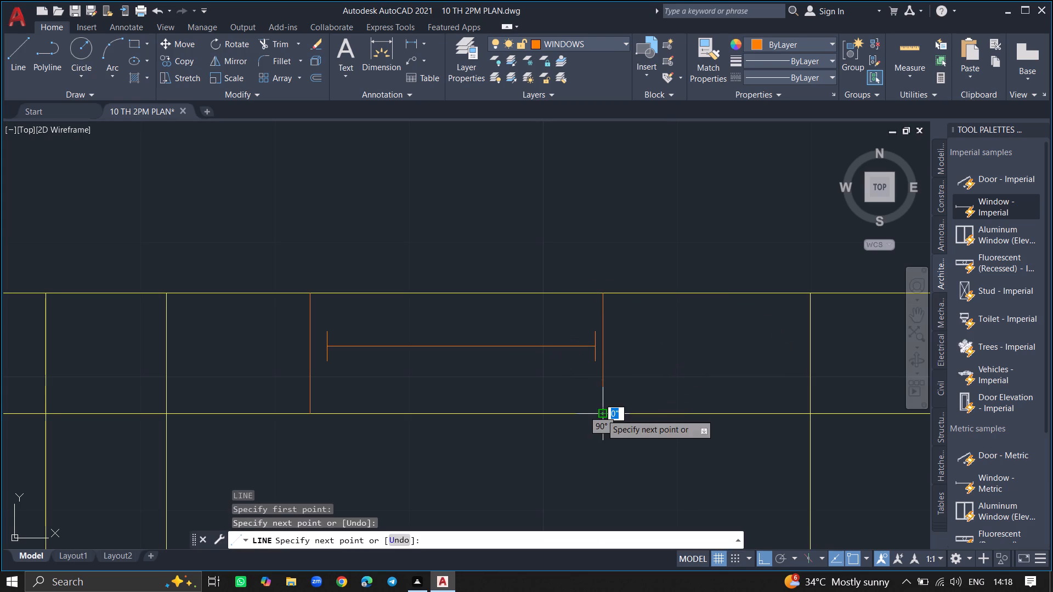
key(Return)
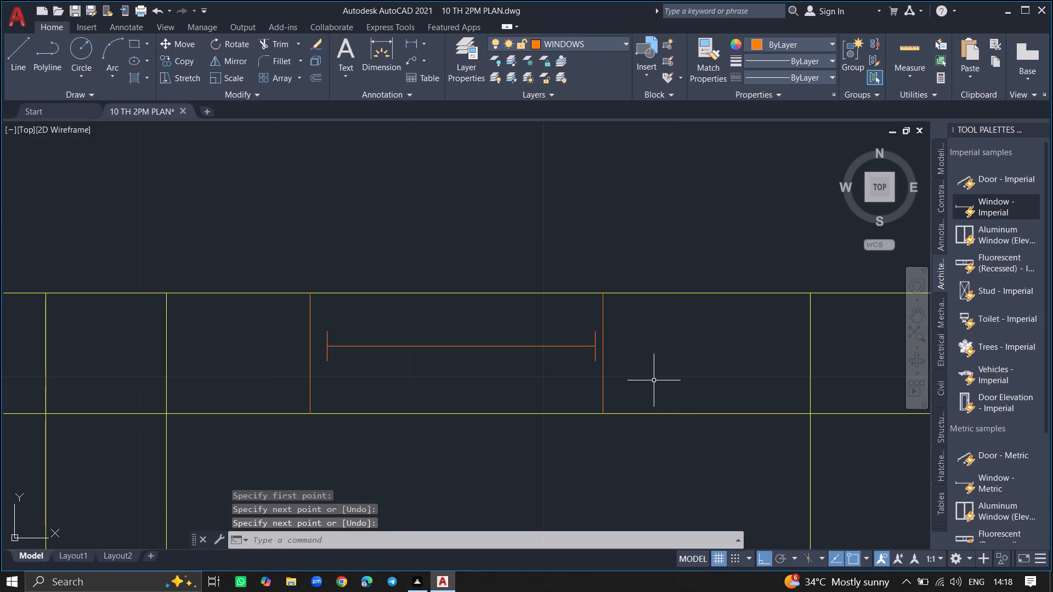
Copy the upper-left room's window straight down from the top outer wall into the room's interior.
ctrl+scroll(654, 380, down, 6)
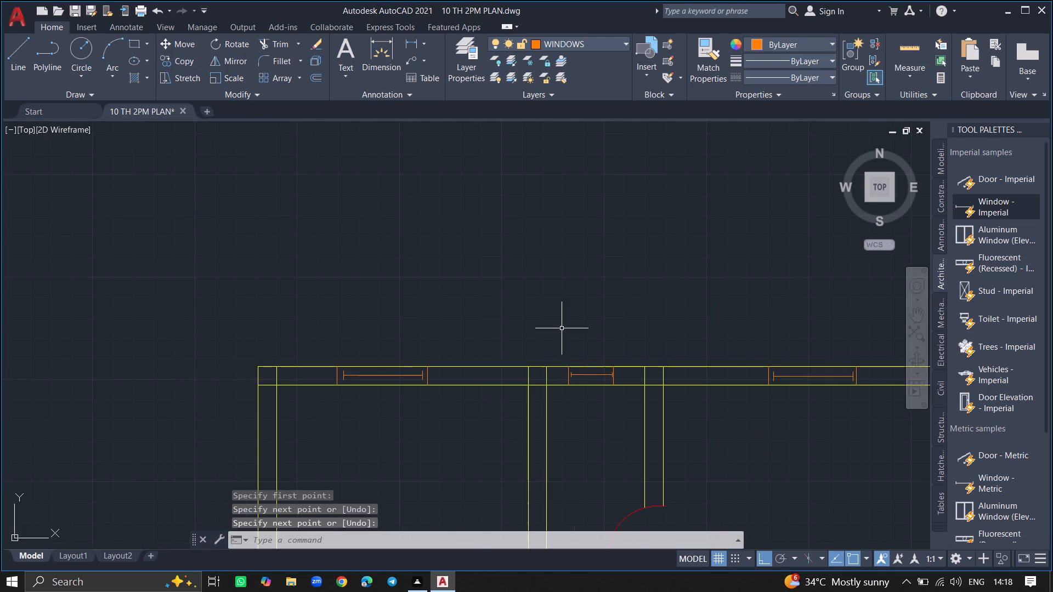
ctrl+scroll(562, 328, down, 6)
ctrl+scroll(542, 356, up, 2)
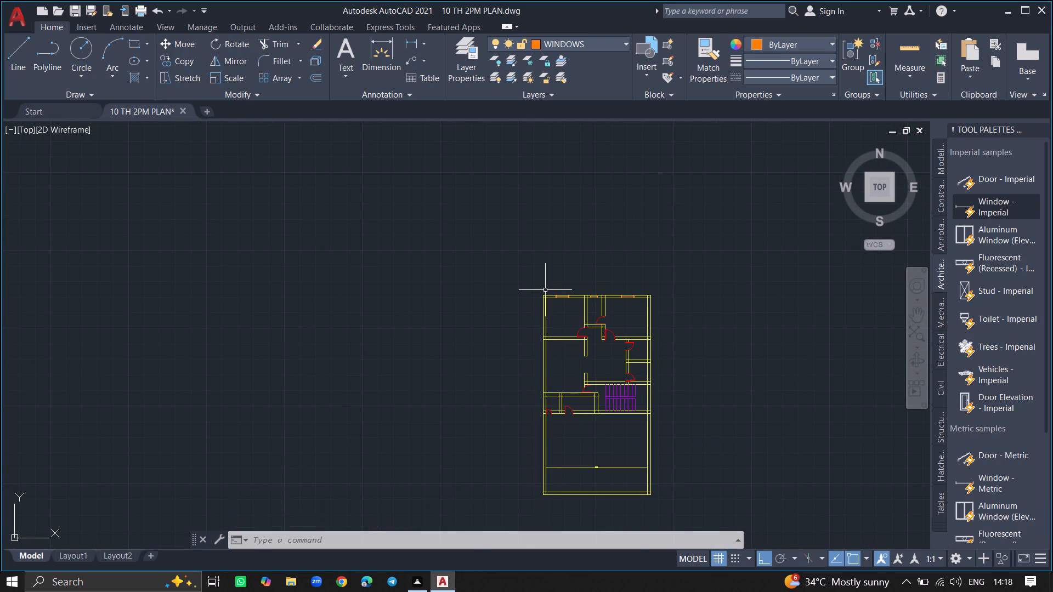
ctrl+scroll(550, 304, up, 3)
click(584, 271)
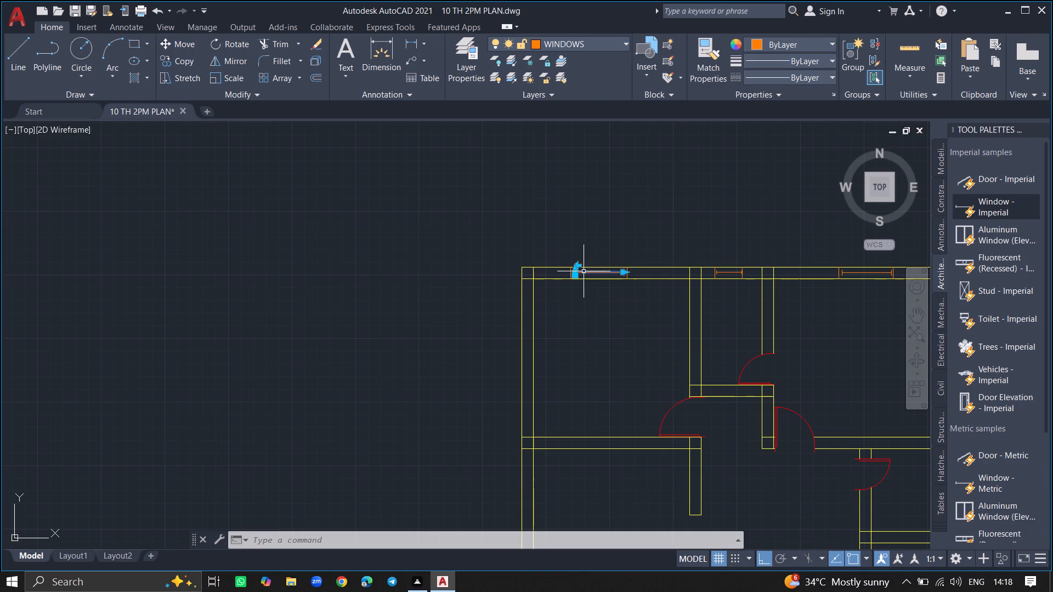
text(COPY)
key(Return)
click(584, 271)
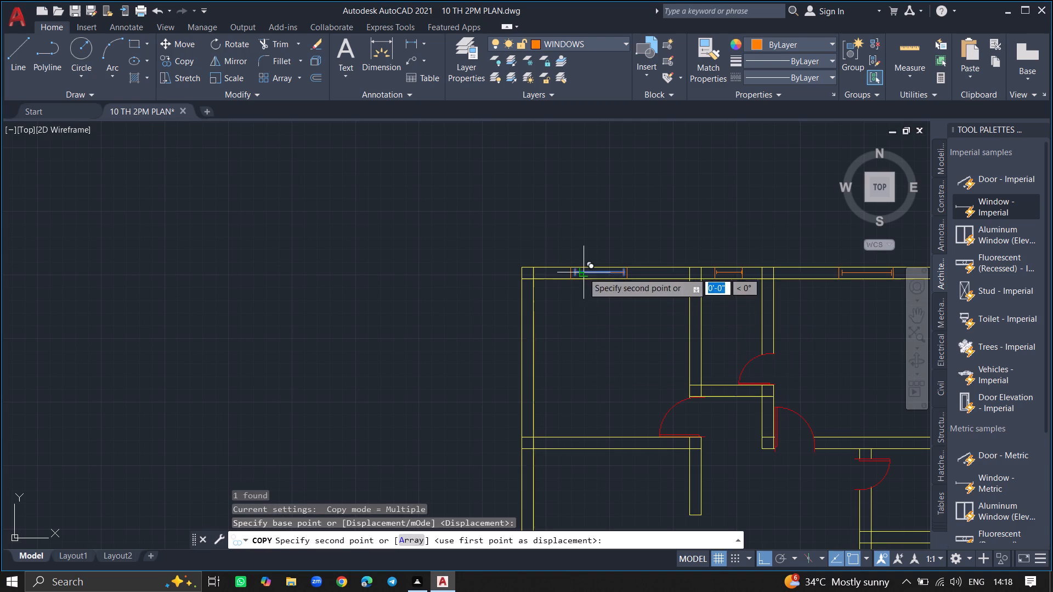
click(560, 326)
key(Escape)
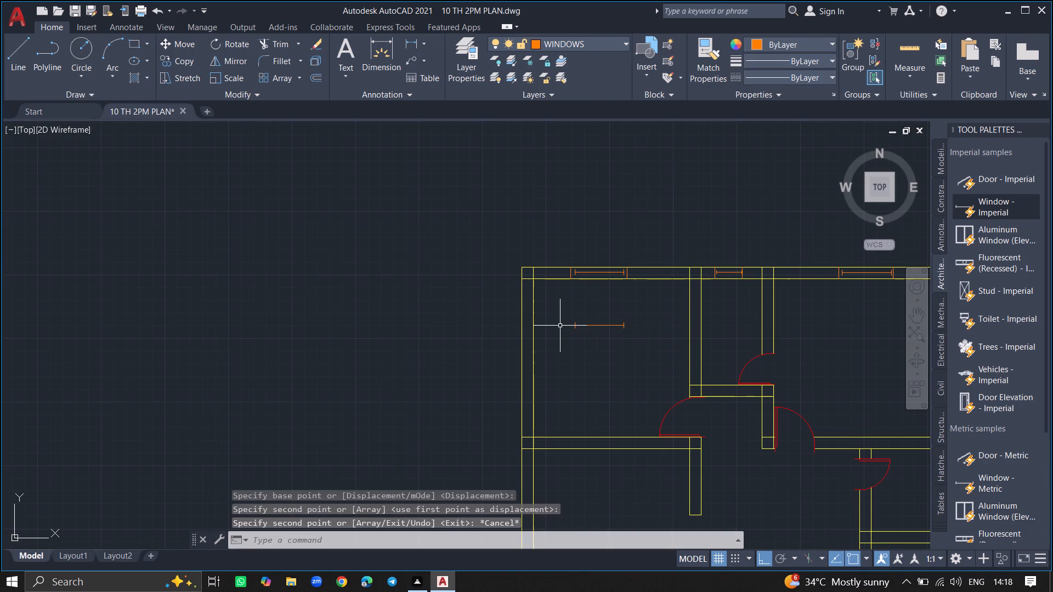
Rotate the copied window inside the upper-left room to 270° about a point near its left end, making it vertical.
click(579, 327)
ctrl+scroll(579, 327, up, 3)
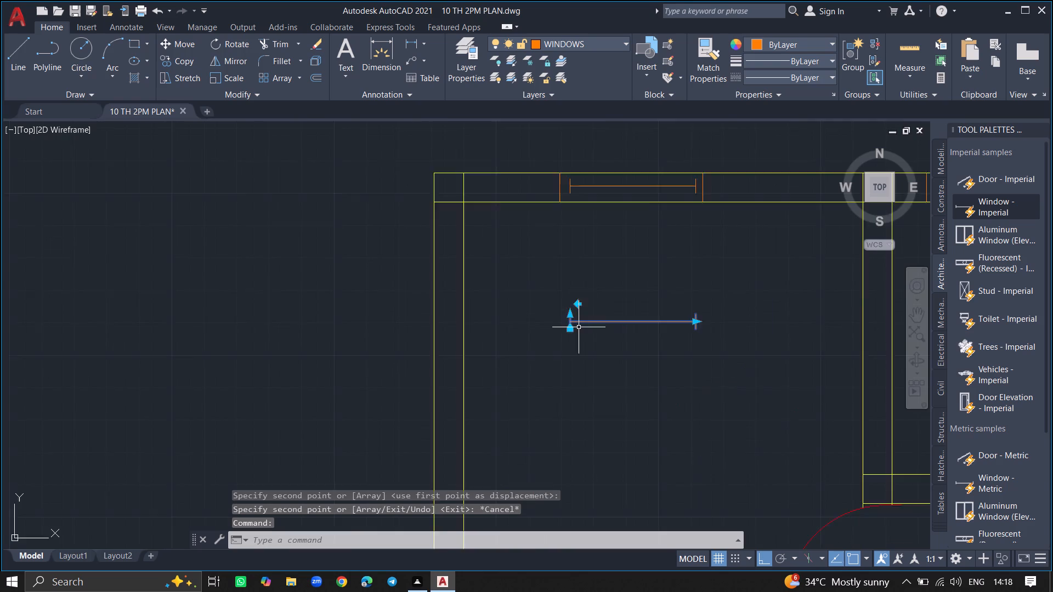
ctrl+scroll(579, 327, up, 2)
text(RO)
key(Return)
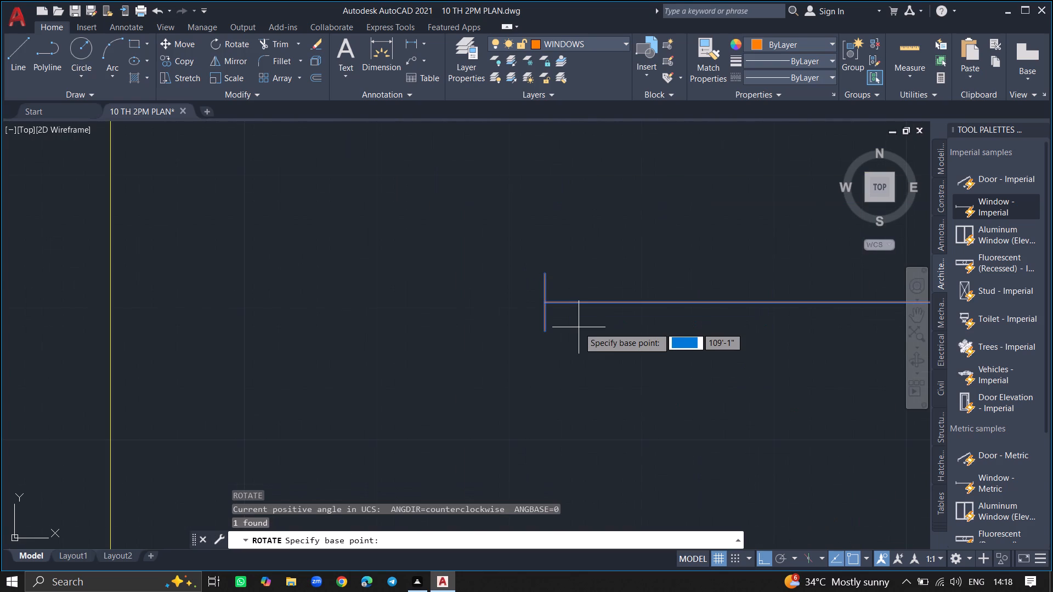
click(554, 300)
click(547, 352)
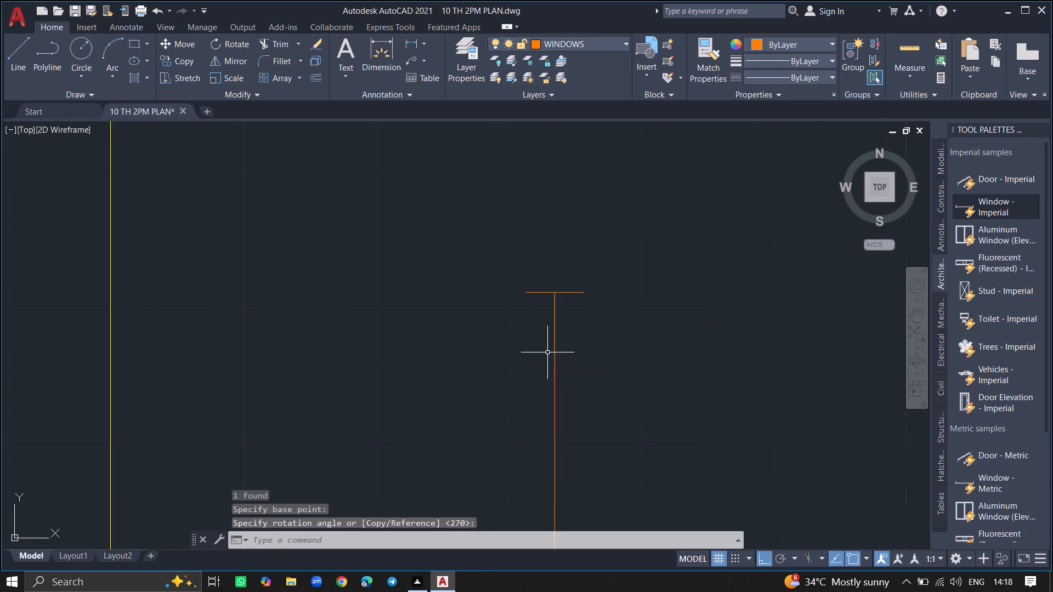
Move the vertical window about 3'-1" at 180° into the upper-left room's left outer wall.
ctrl+scroll(547, 352, down, 4)
click(549, 355)
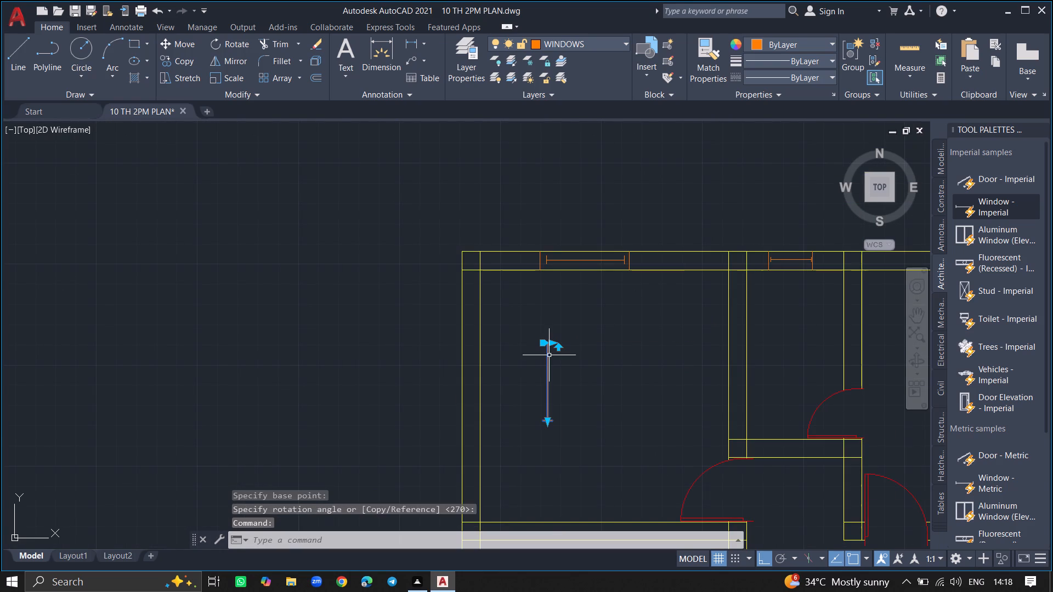
text(MOVE)
key(Return)
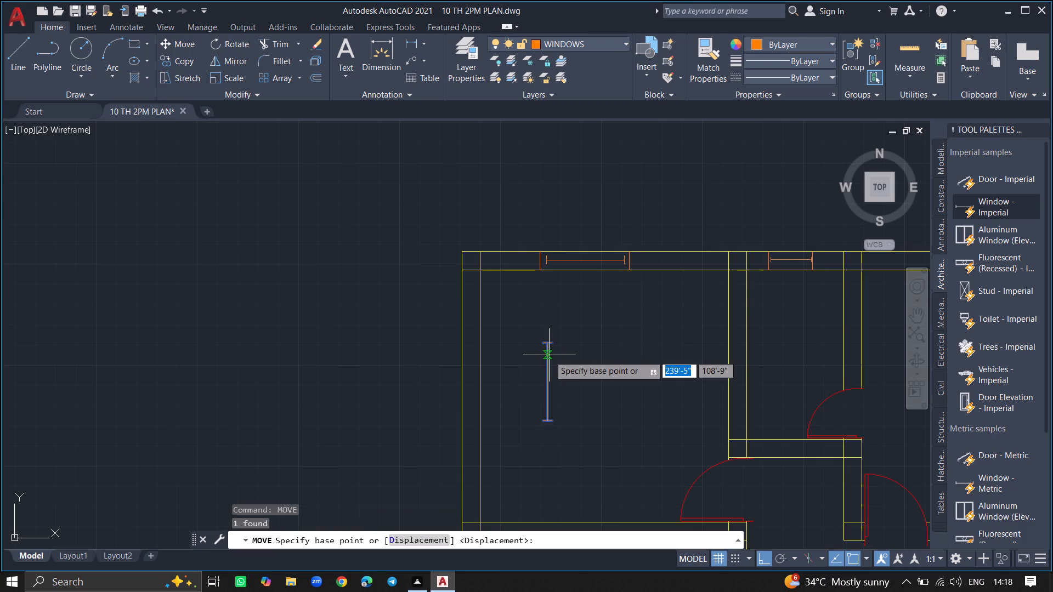
click(549, 355)
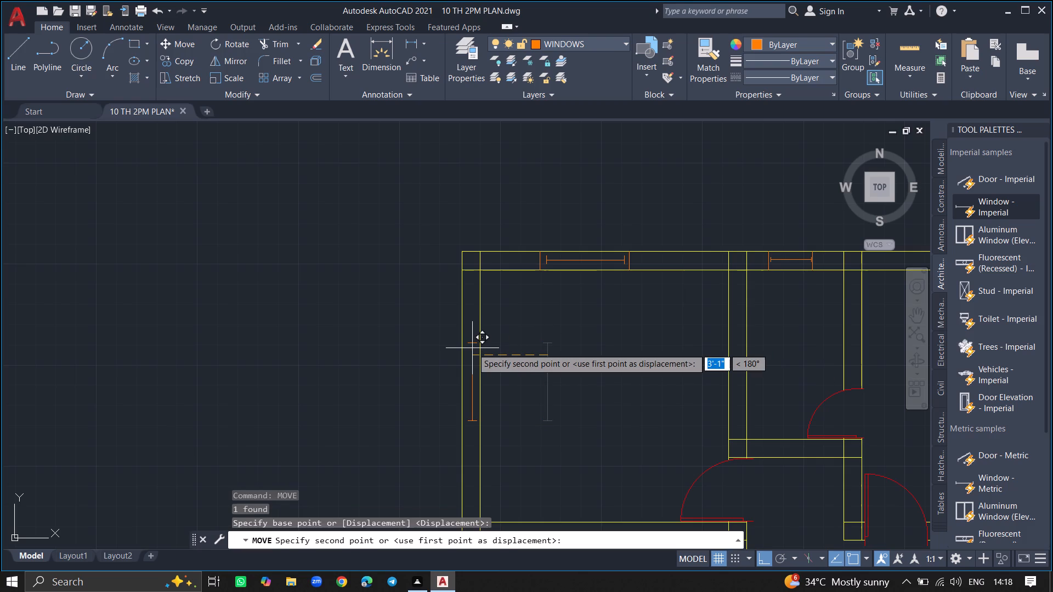
click(472, 348)
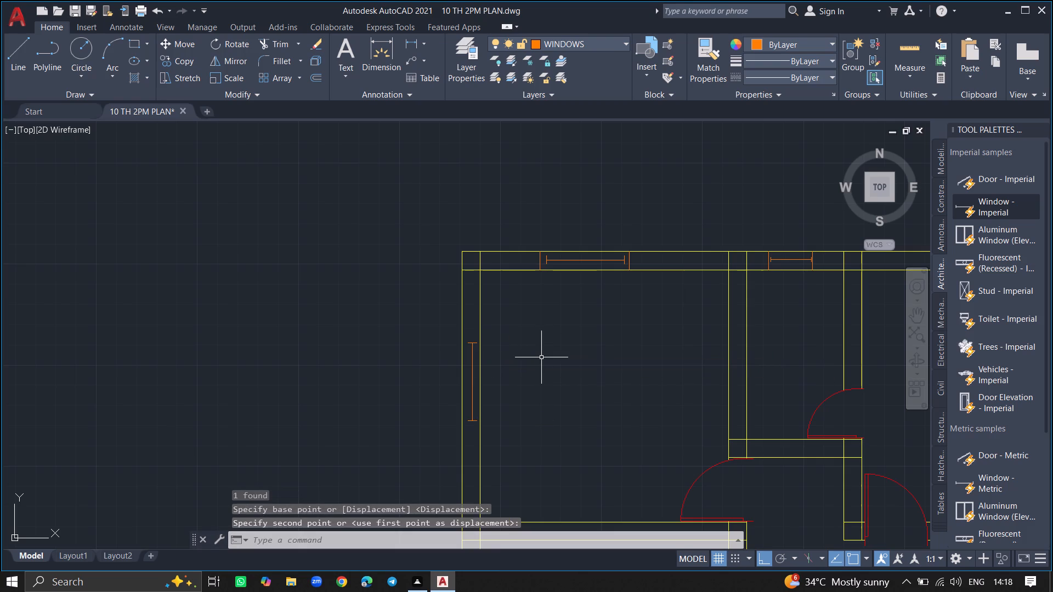
Draw a horizontal jamb line across the wall thickness just beyond each end of the upper-left room's left-wall window.
key(l)
key(Return)
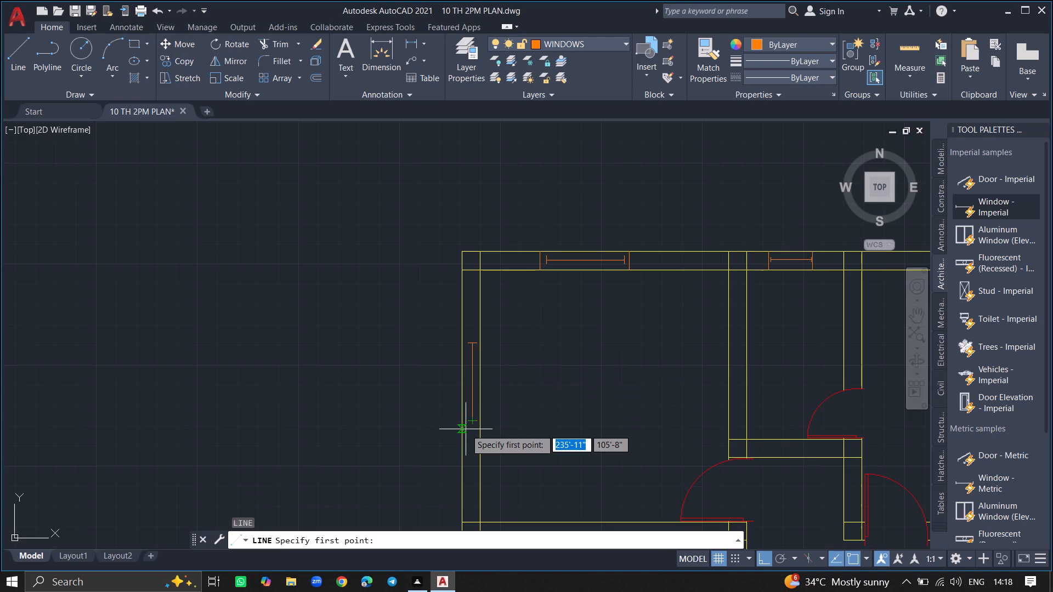
click(464, 430)
click(484, 429)
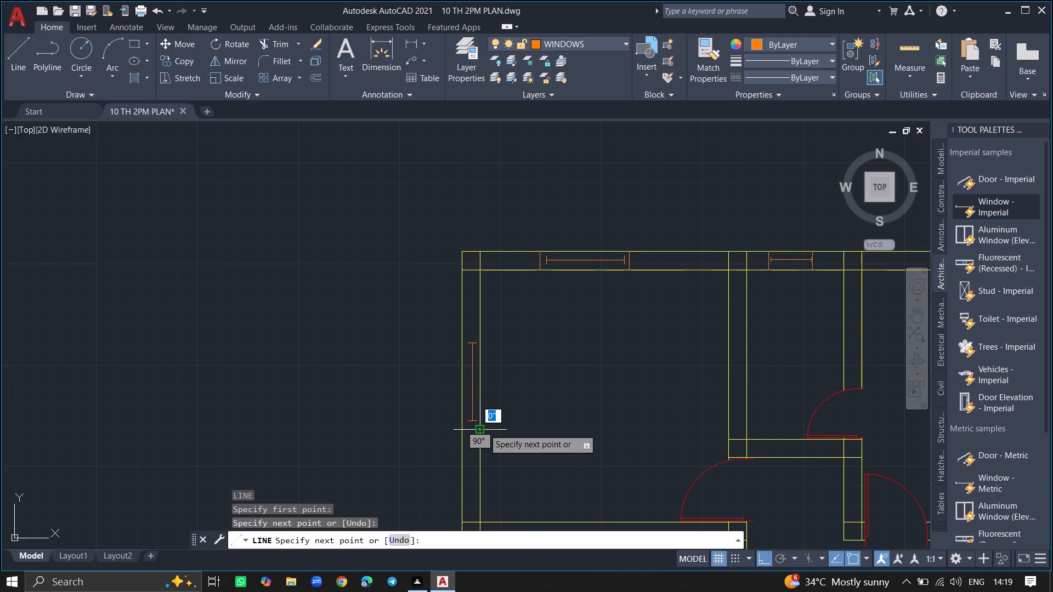
key(Return)
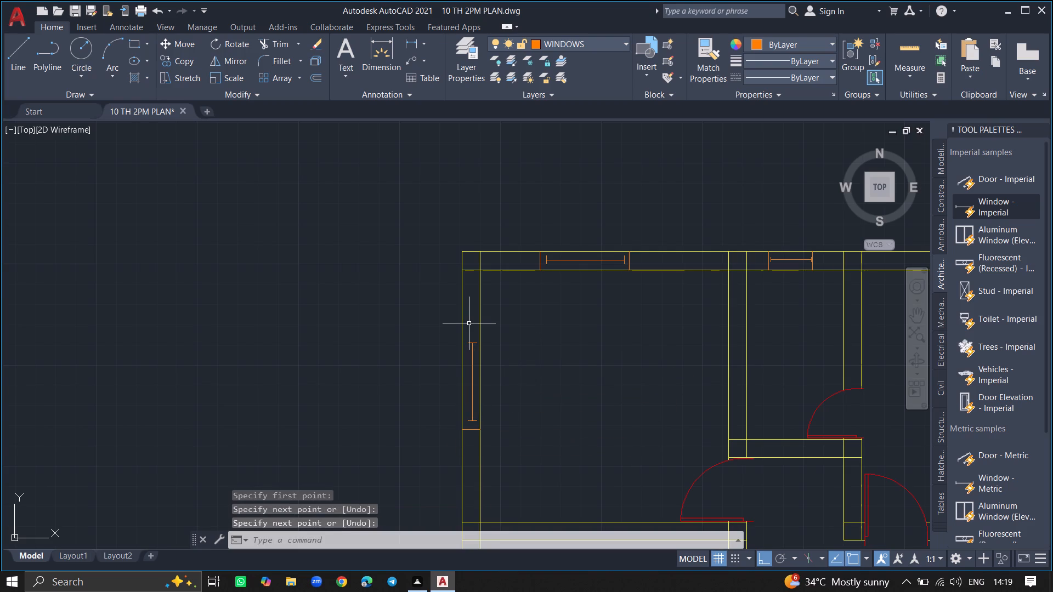
ctrl+scroll(469, 323, up, 2)
key(l)
key(Return)
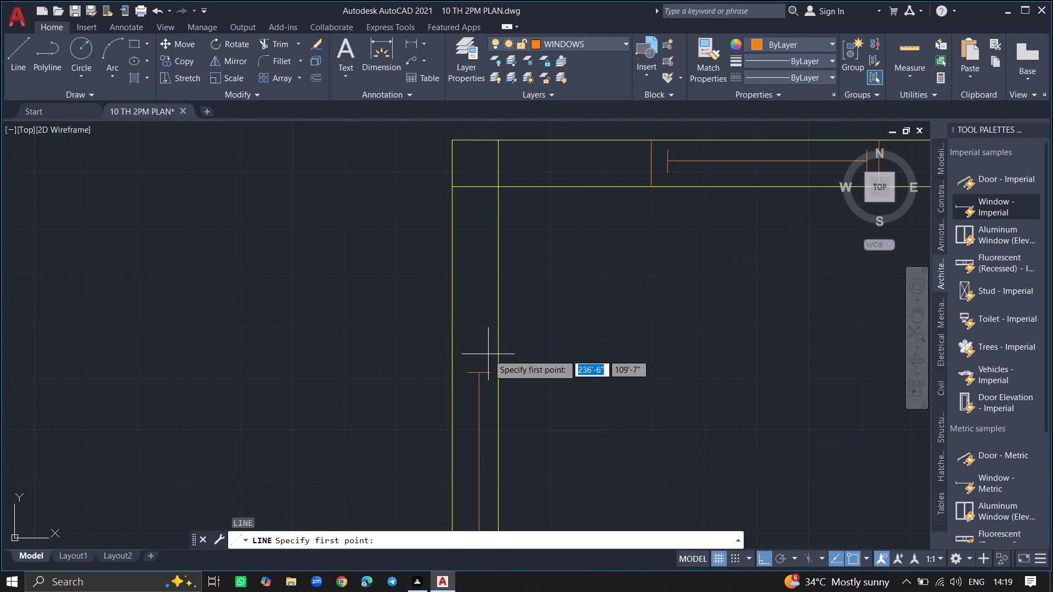
drag(499, 357, 451, 365)
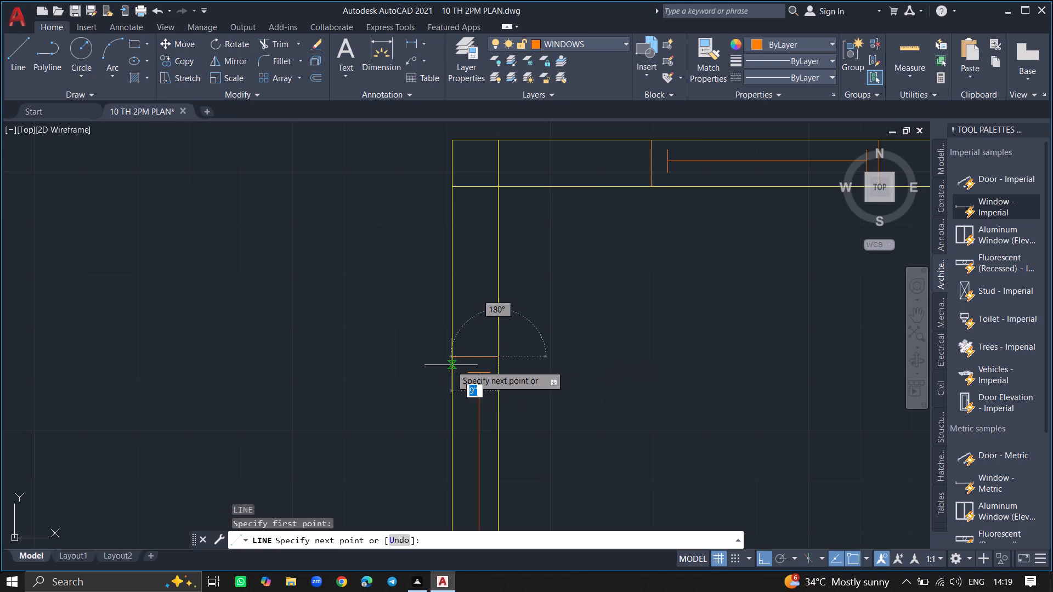
drag(451, 365, 451, 359)
click(451, 359)
key(Return)
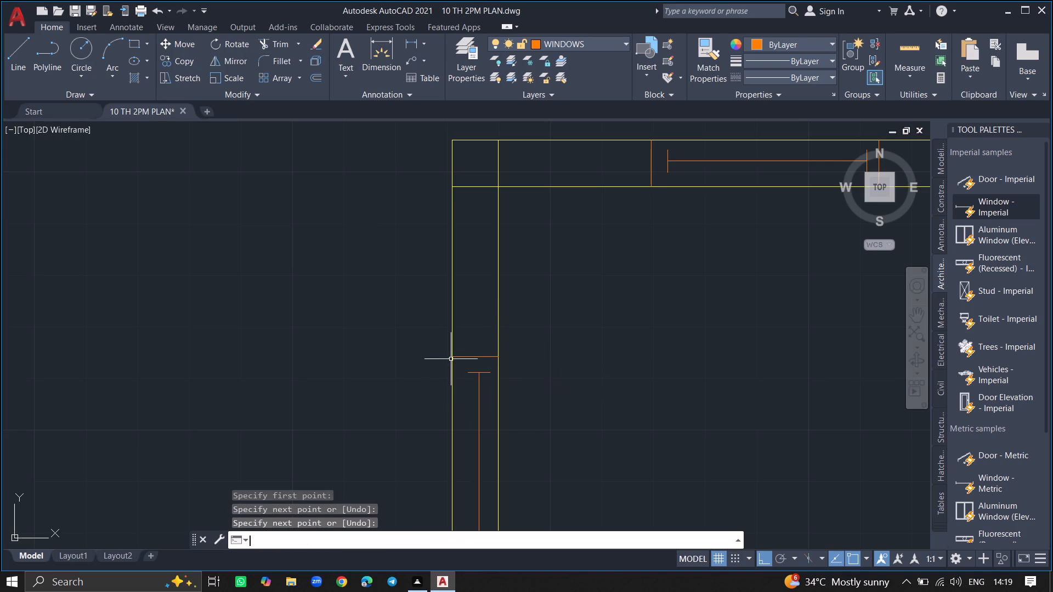
Copy the left-wall window straight down about 13' into the left outer wall of the room below.
ctrl+scroll(451, 359, down, 3)
ctrl+scroll(506, 410, down, 1)
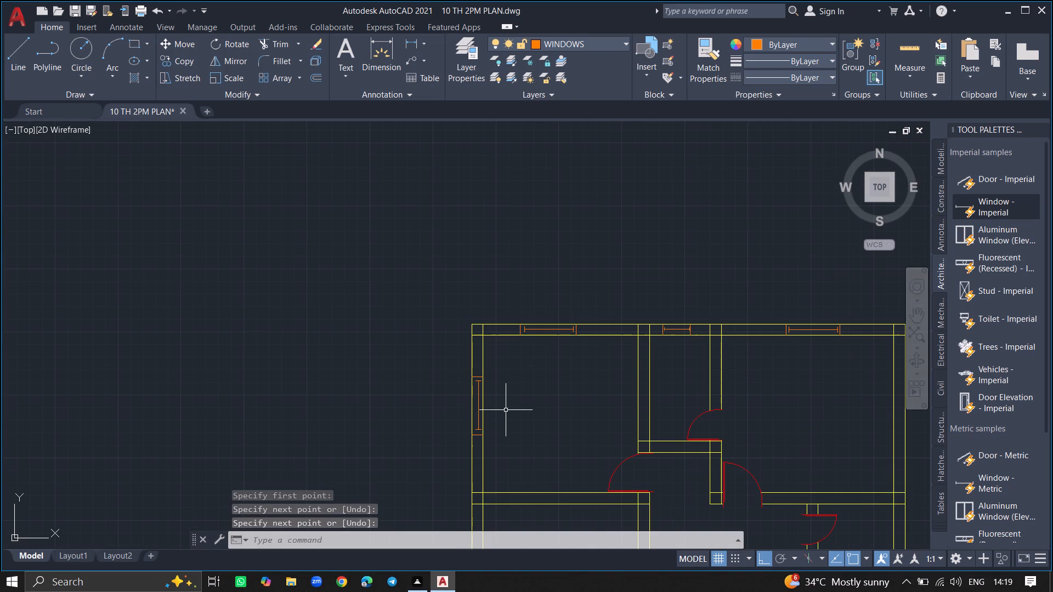
ctrl+scroll(490, 369, down, 6)
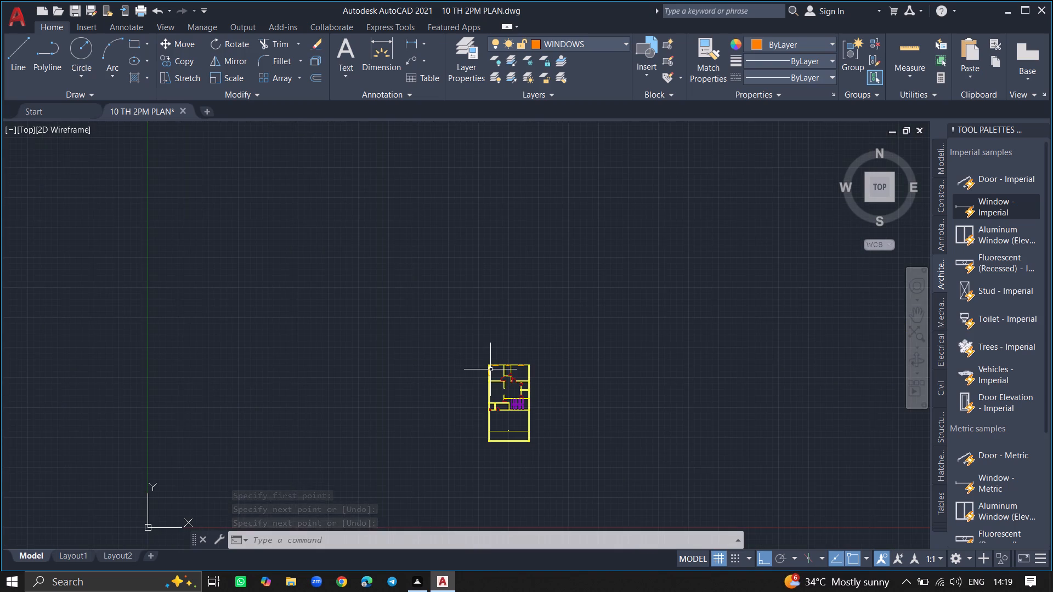
ctrl+scroll(490, 401, up, 3)
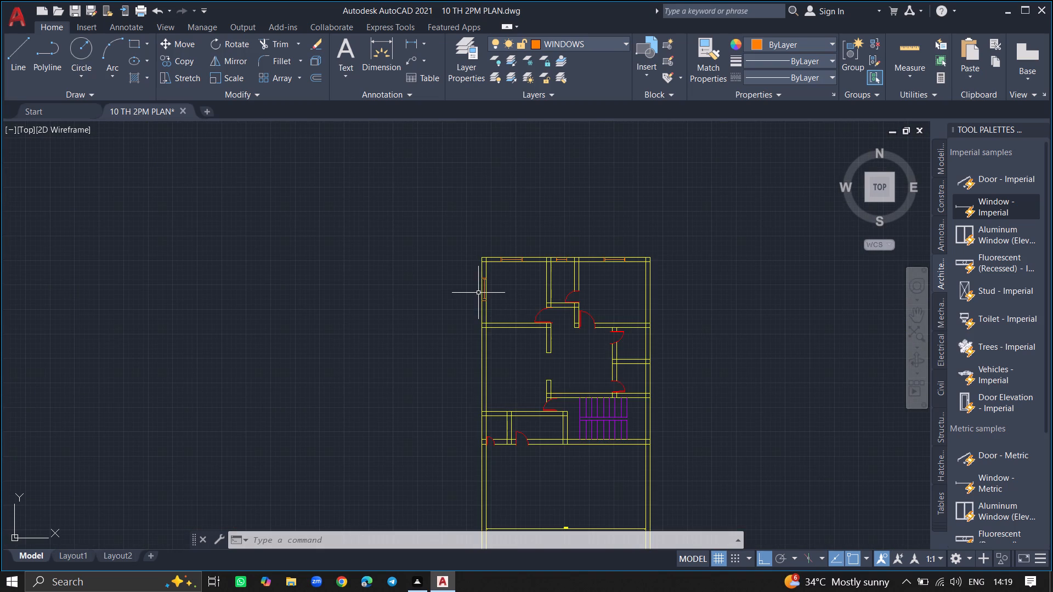
ctrl+scroll(478, 292, up, 3)
click(502, 280)
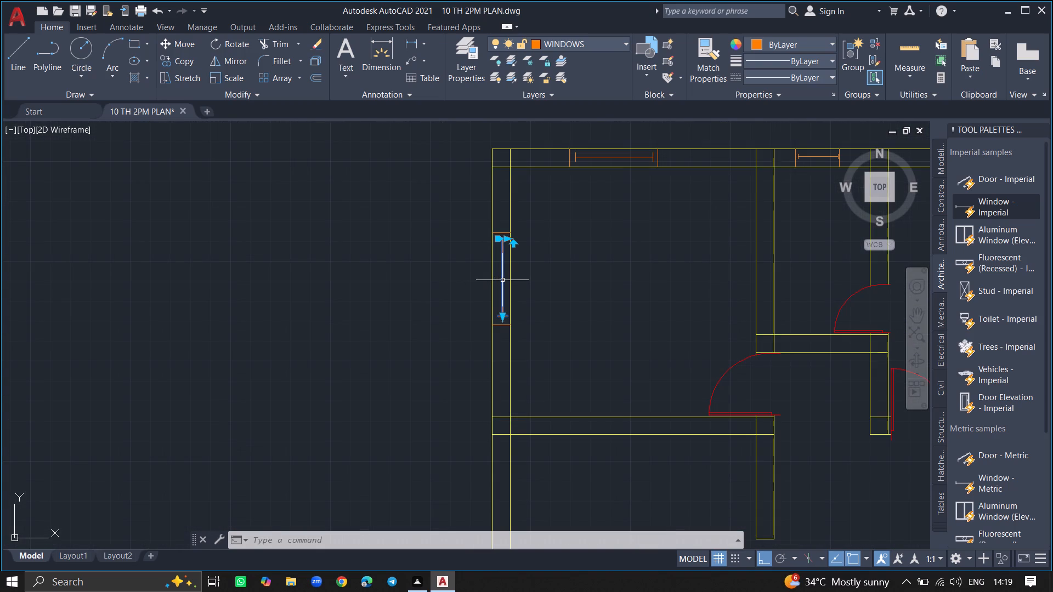
text(COPY)
key(Return)
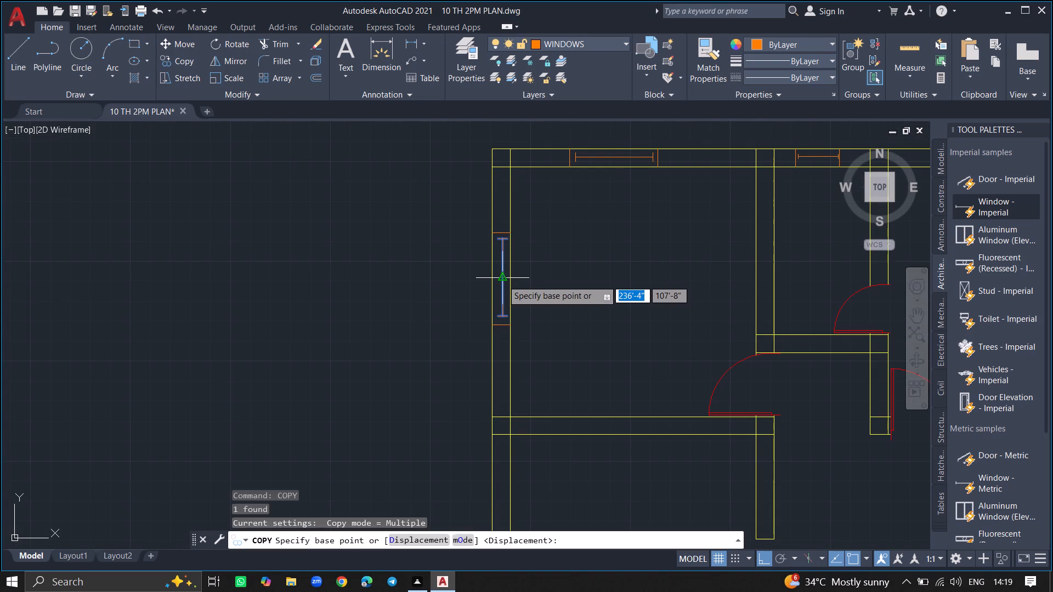
click(502, 280)
ctrl+scroll(432, 280, down, 3)
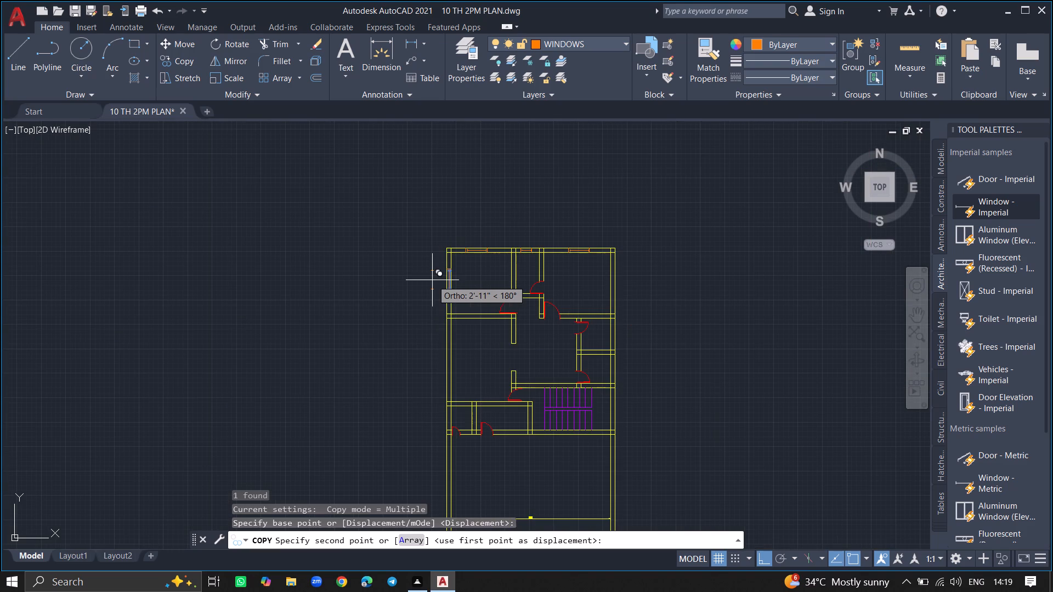
ctrl+scroll(444, 356, up, 8)
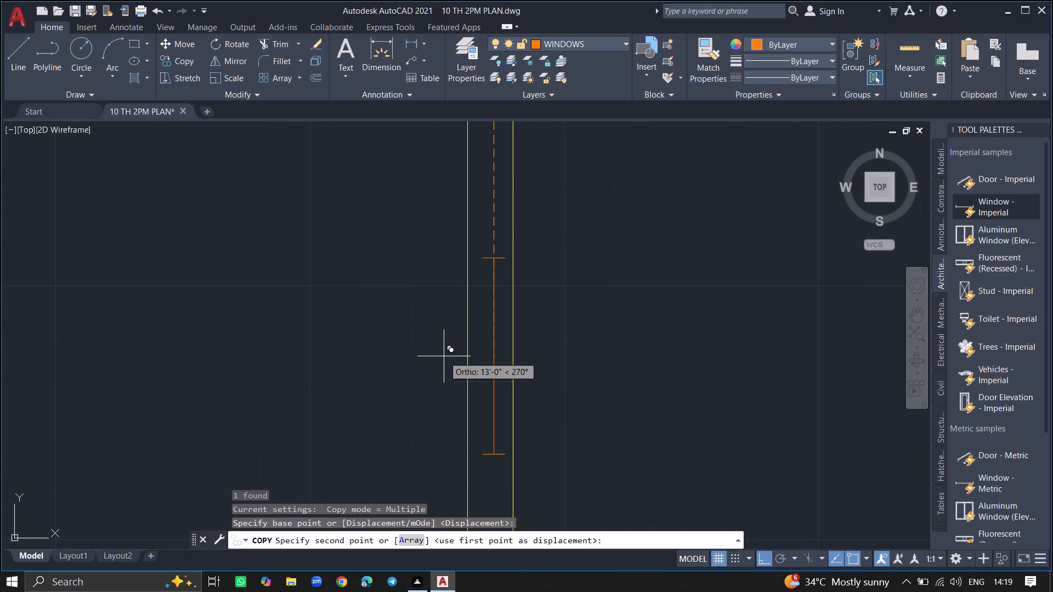
click(452, 371)
key(Return)
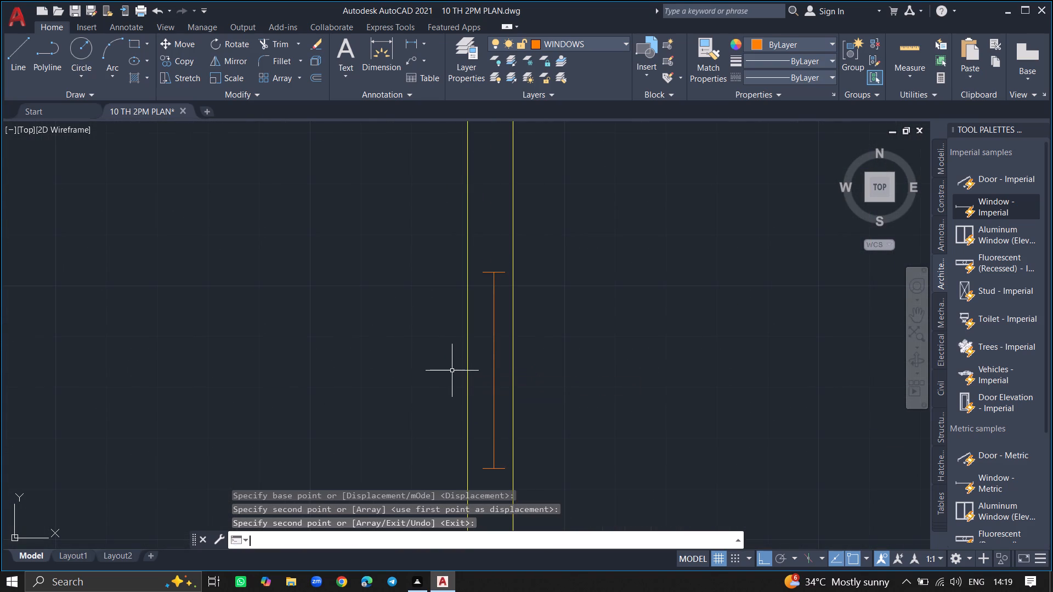
Draw a horizontal jamb line across the left outer wall just beyond each end of the lower copied window.
ctrl+scroll(452, 371, down, 3)
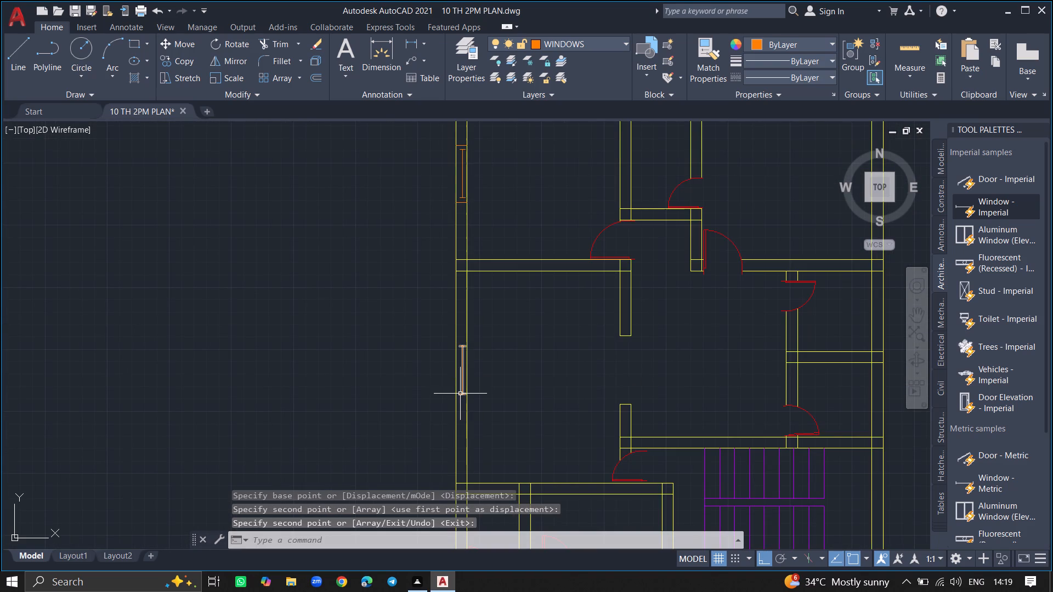
key(l)
key(Return)
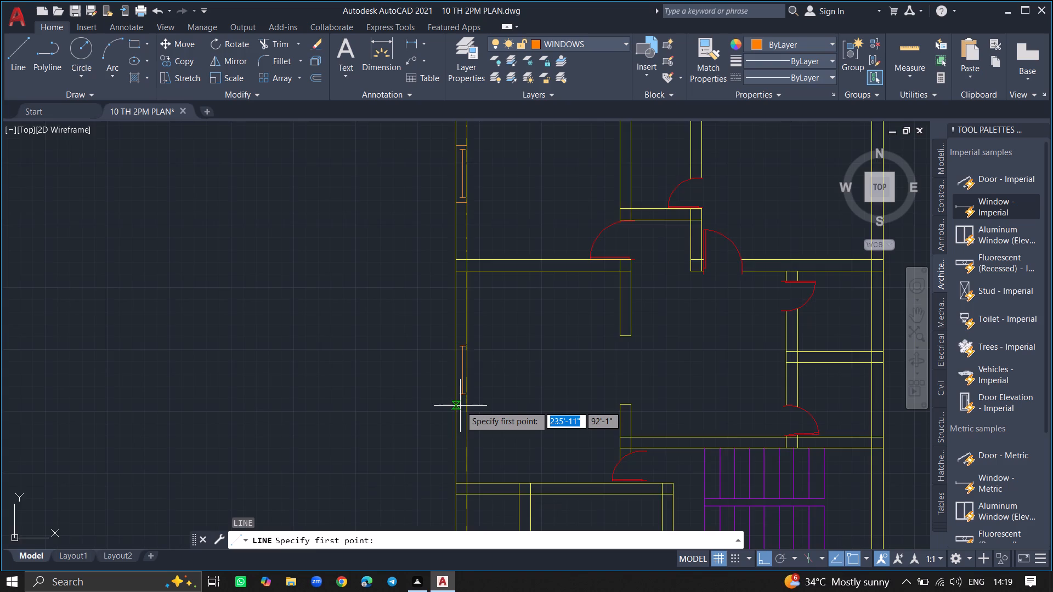
ctrl+scroll(460, 406, up, 3)
drag(488, 390, 440, 392)
click(440, 392)
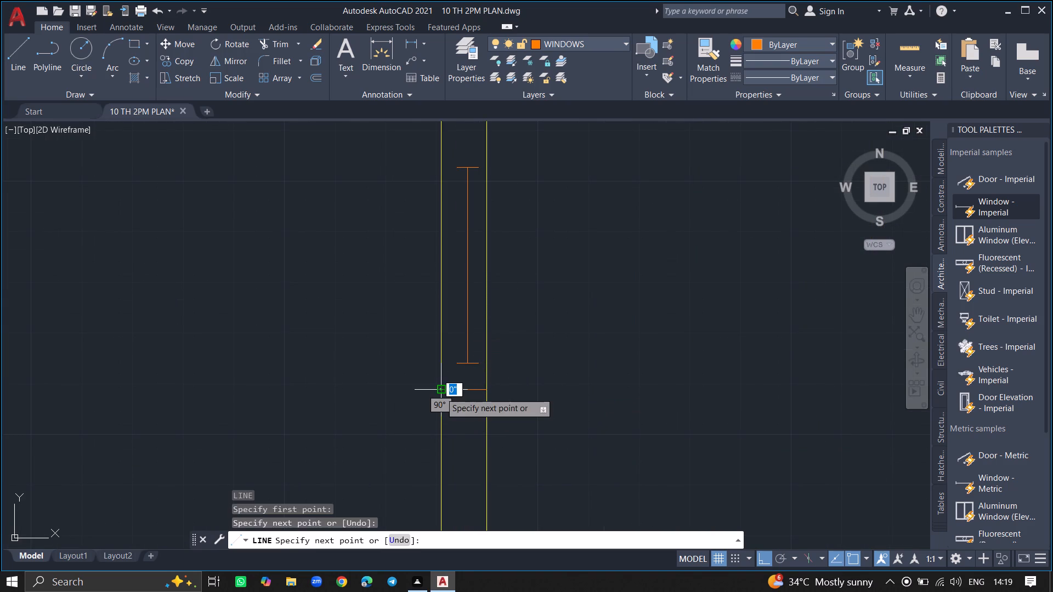
key(Return)
key(l)
key(Return)
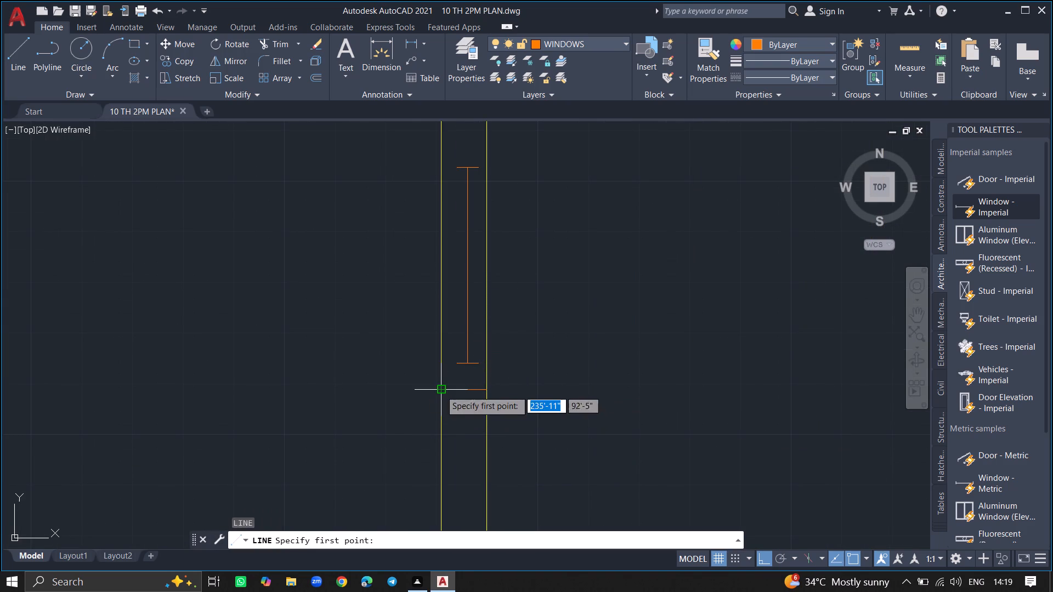
ctrl+scroll(507, 299, down, 1)
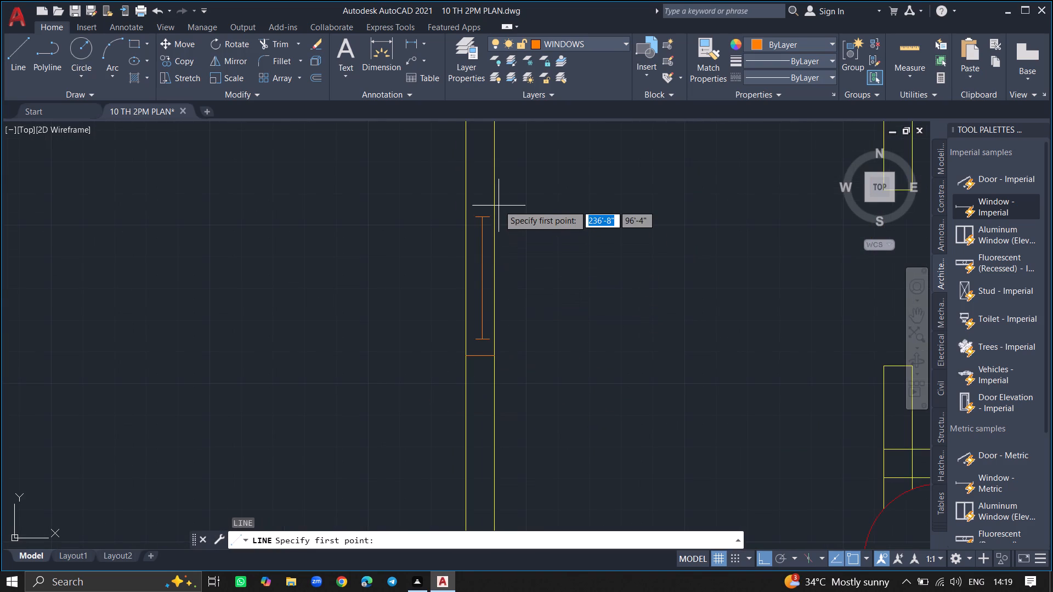
click(492, 202)
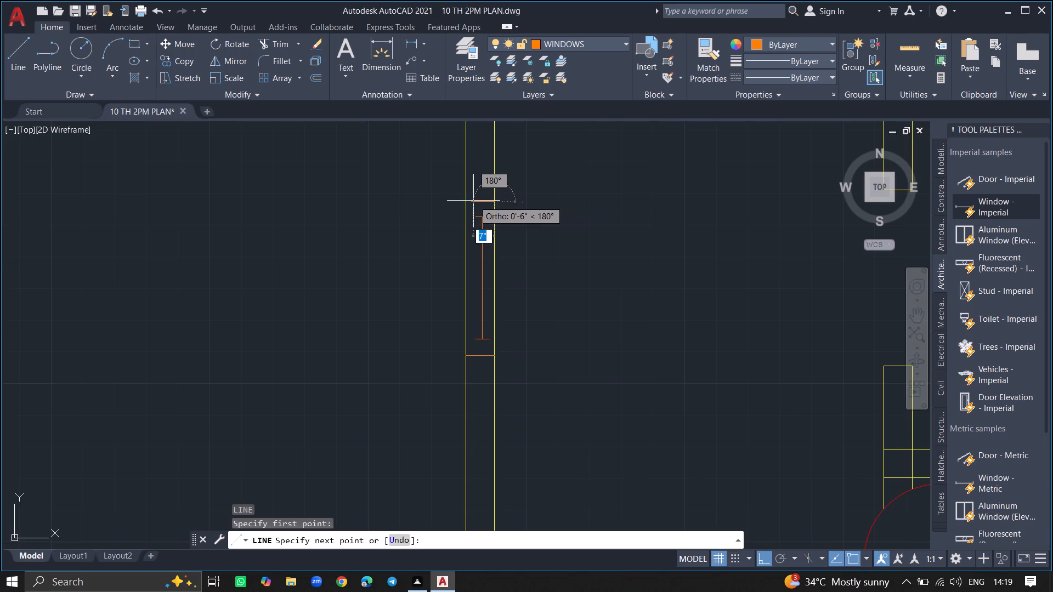
click(467, 201)
key(Return)
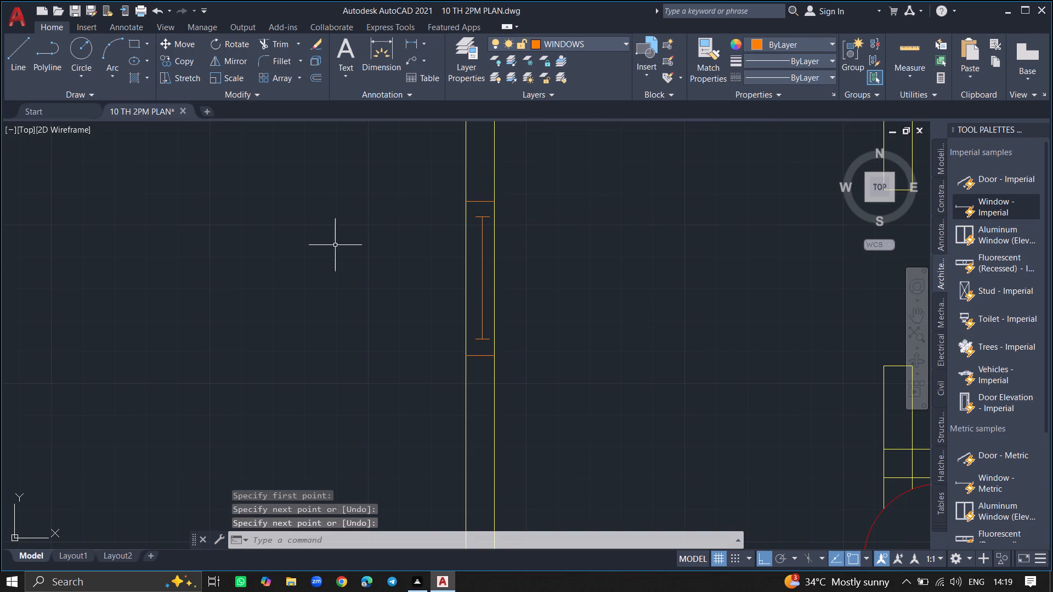
With Ortho off, copy the lower left-wall window about 30'-9" into the upper-right room's right outer wall, centred in the wall thickness.
ctrl+scroll(286, 264, down, 4)
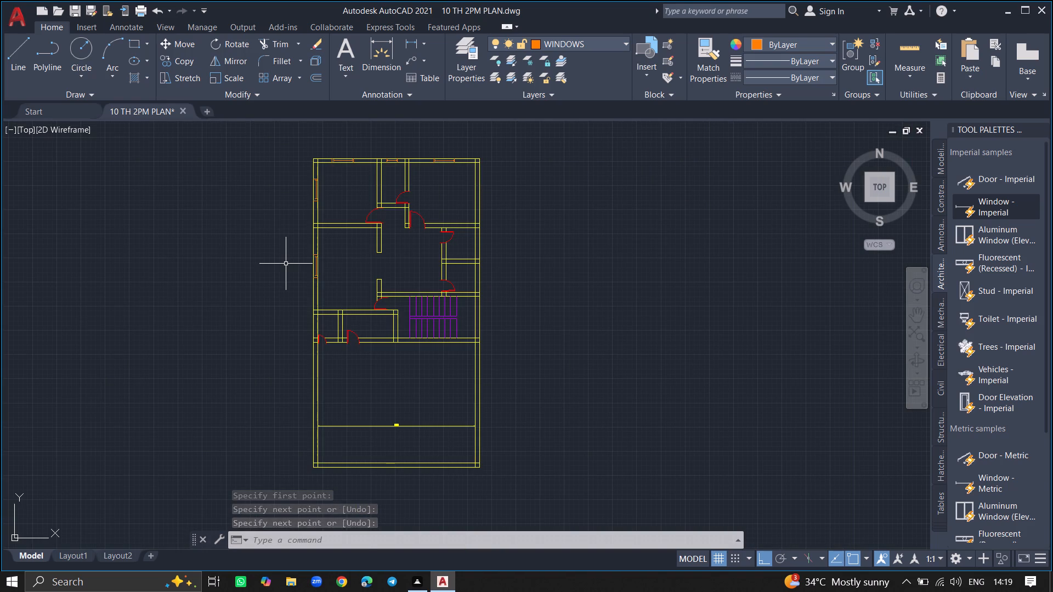
ctrl+scroll(286, 264, up, 3)
ctrl+scroll(286, 264, down, 2)
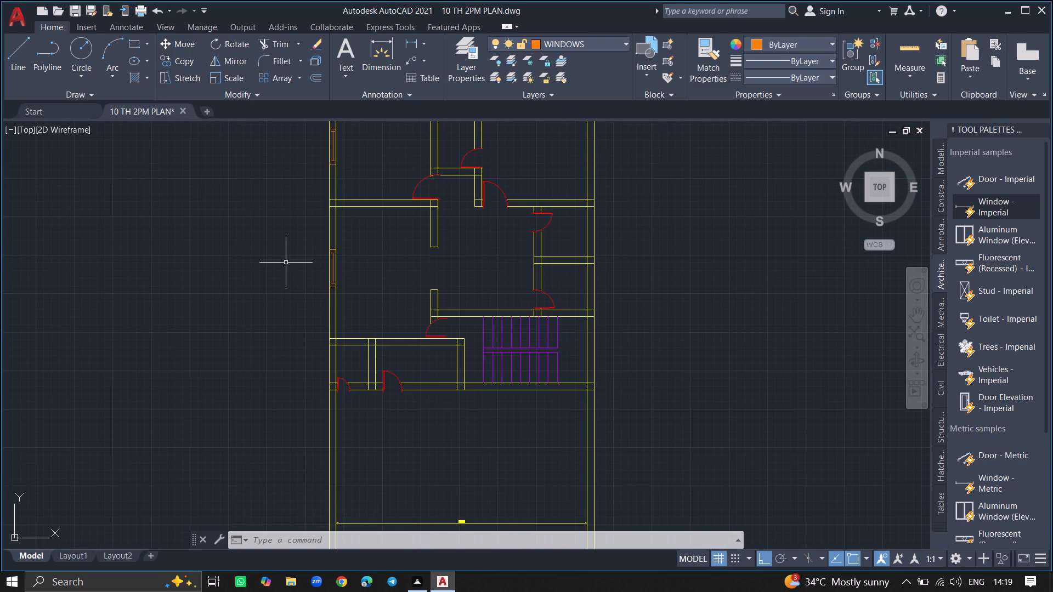
click(332, 265)
text(COPY)
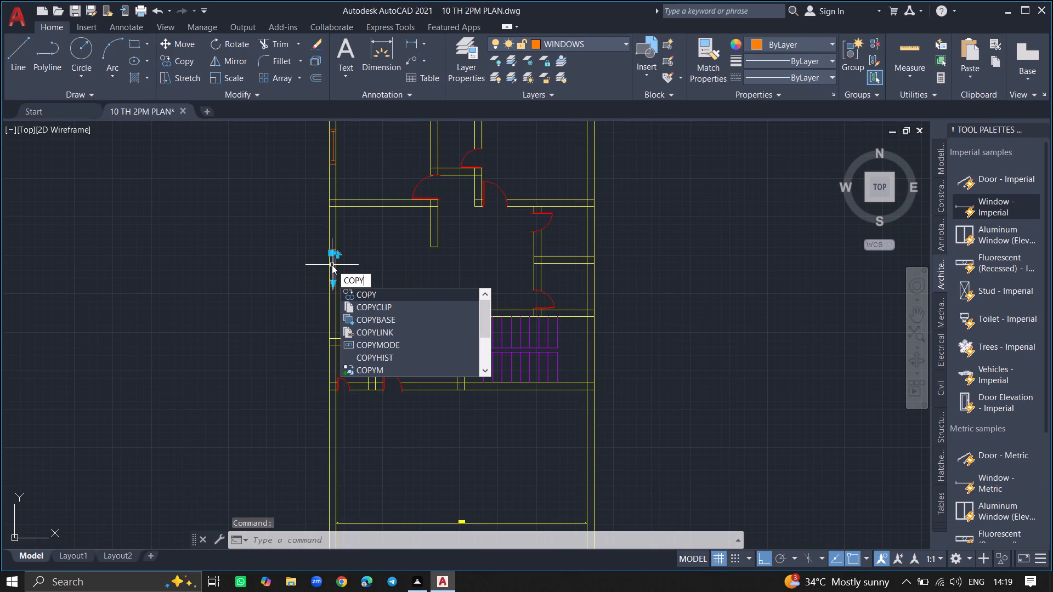
key(Return)
click(332, 265)
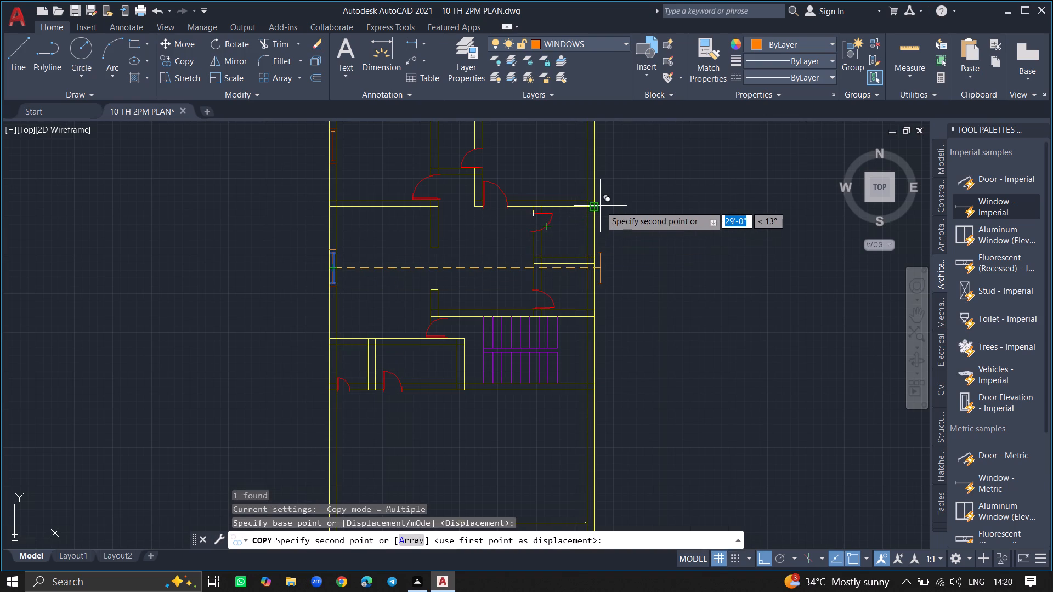
ctrl+scroll(600, 206, down, 2)
key(F8)
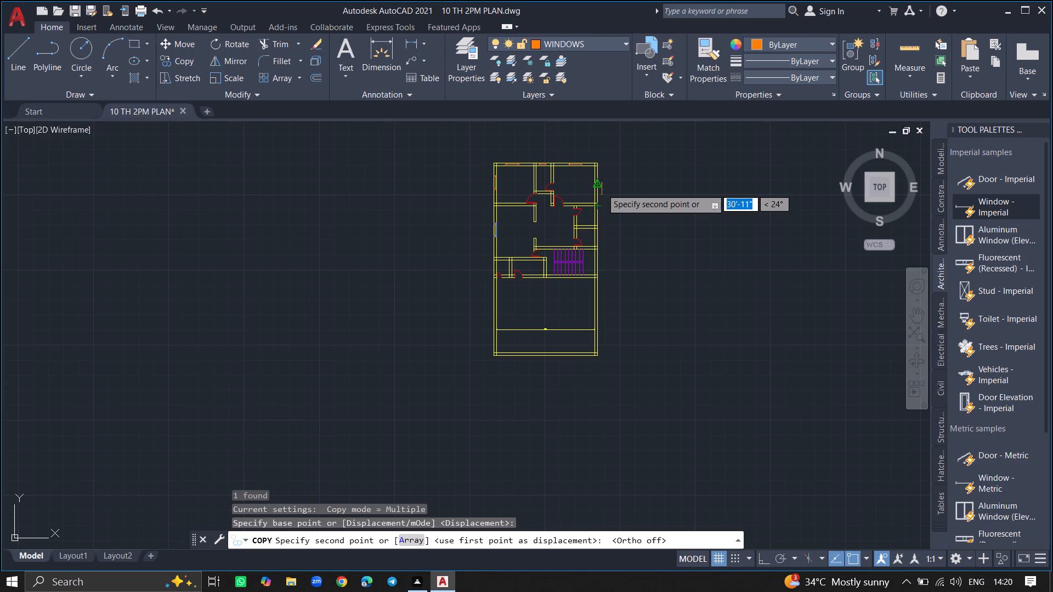
ctrl+scroll(597, 183, up, 8)
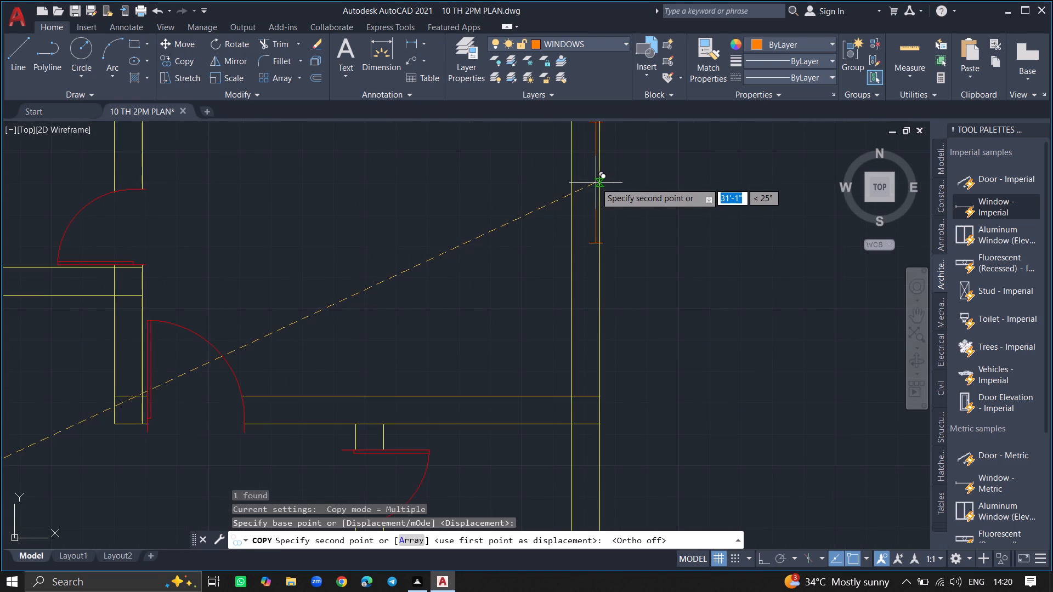
ctrl+scroll(575, 215, down, 1)
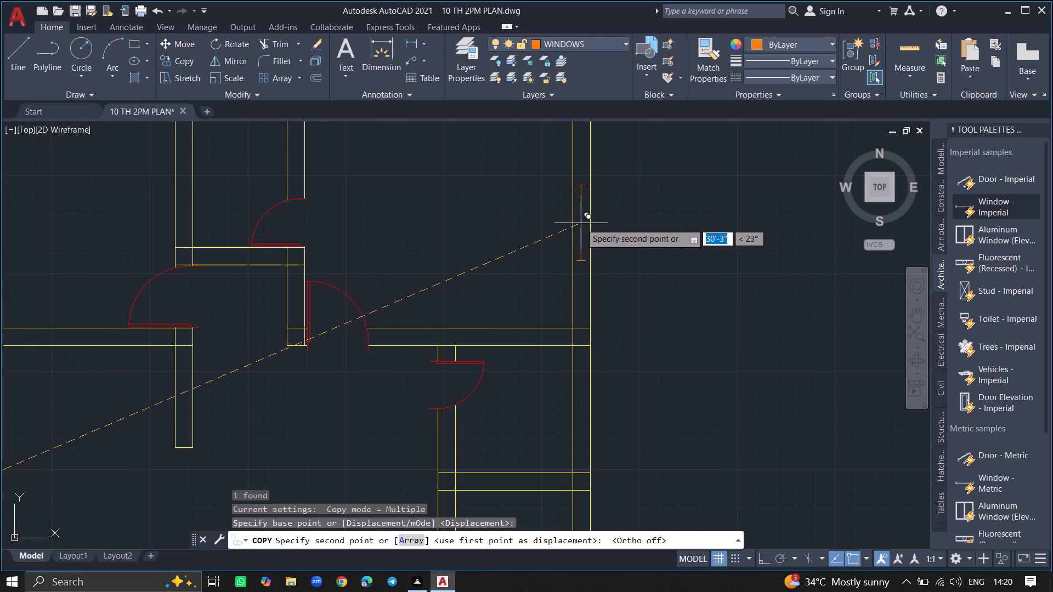
ctrl+scroll(581, 223, down, 2)
ctrl+scroll(581, 213, up, 6)
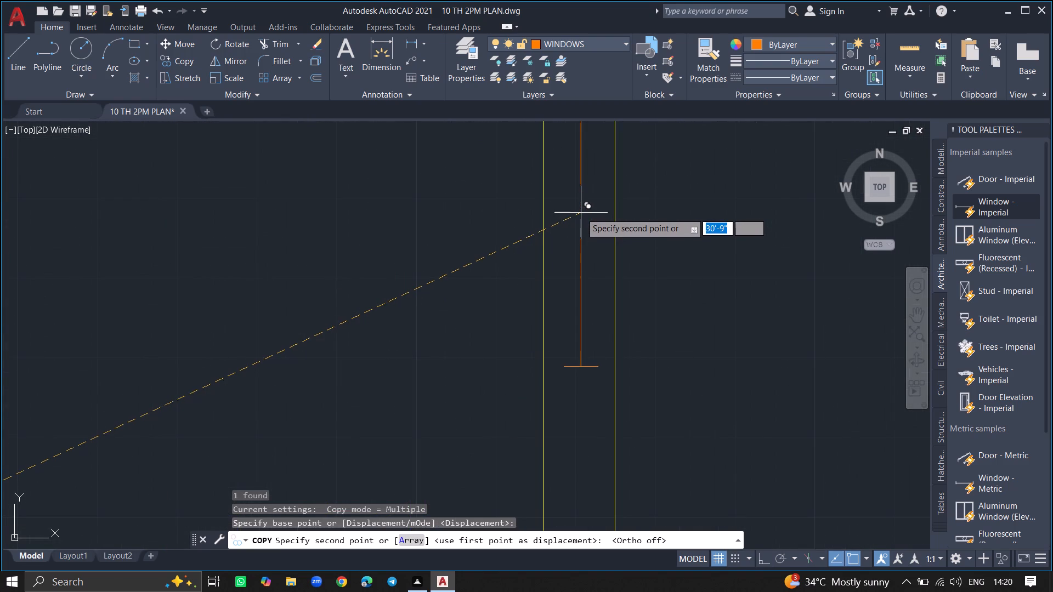
click(580, 212)
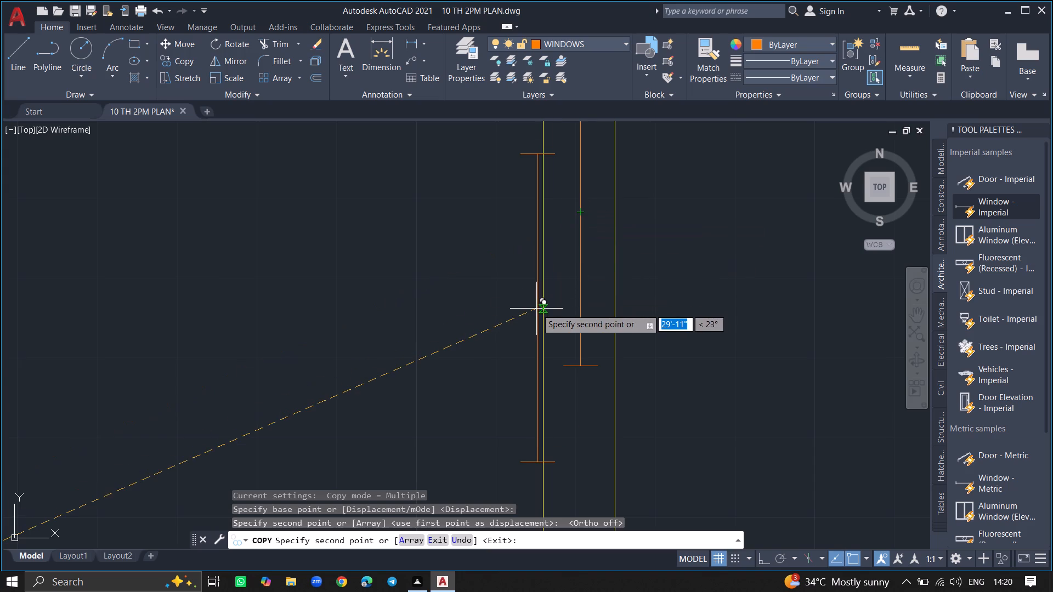
Place another copy of the window about 29'-3" at 342° from the base point, in the right outer wall beside the staircase.
ctrl+scroll(536, 309, down, 6)
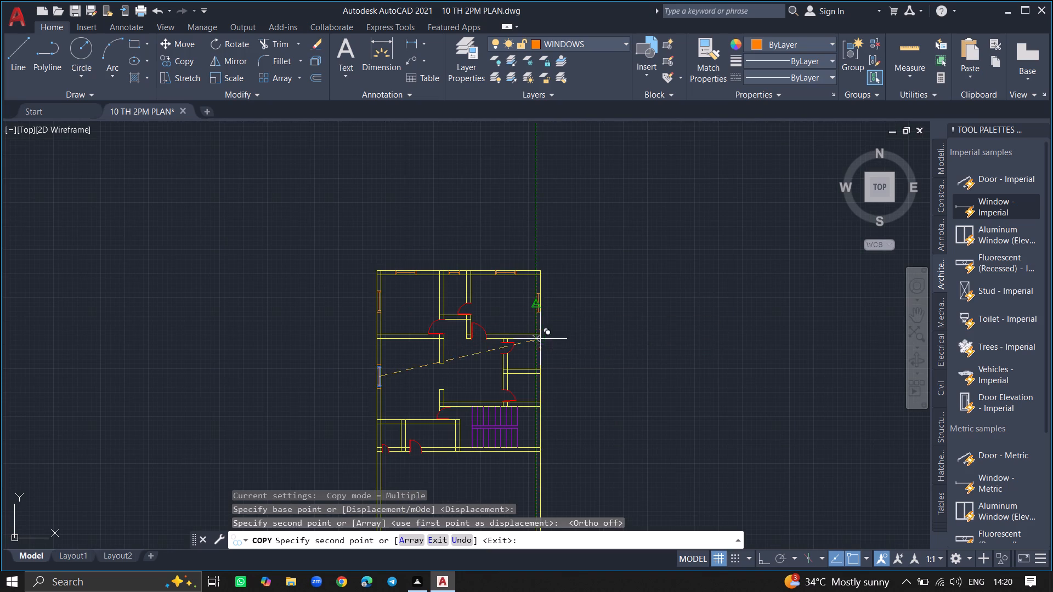
ctrl+scroll(535, 442, up, 4)
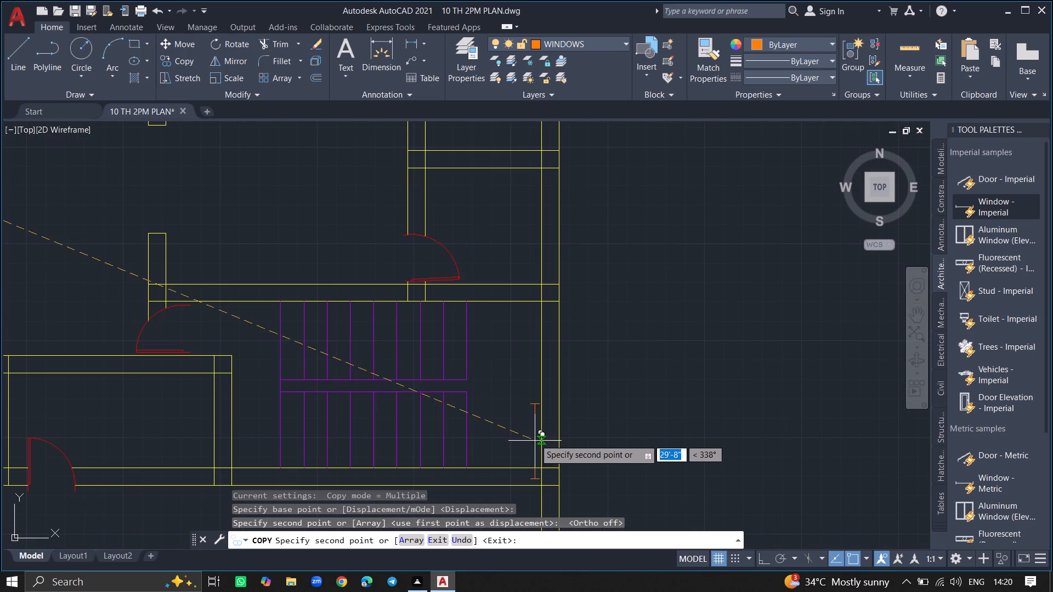
click(550, 391)
key(Return)
Draw a horizontal jamb line across the right outer wall just beyond each end of the staircase window.
key(l)
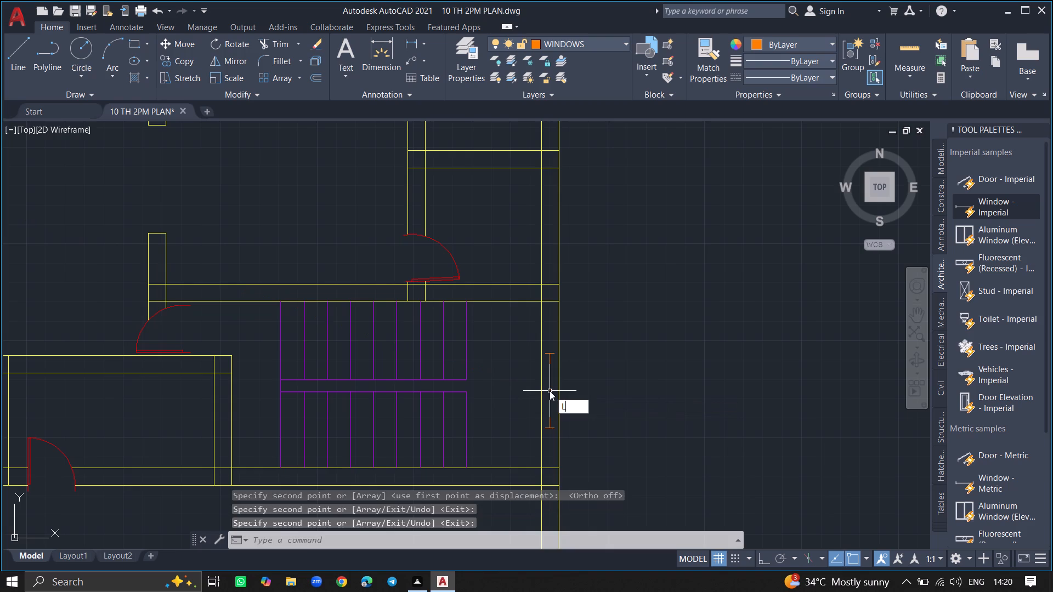
key(Return)
ctrl+scroll(550, 391, up, 2)
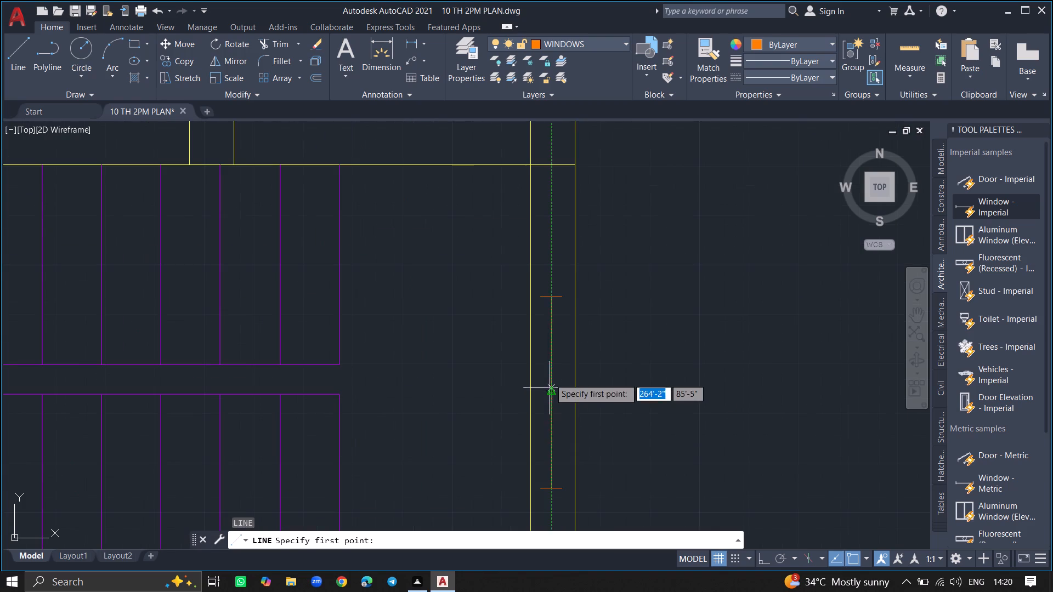
click(573, 271)
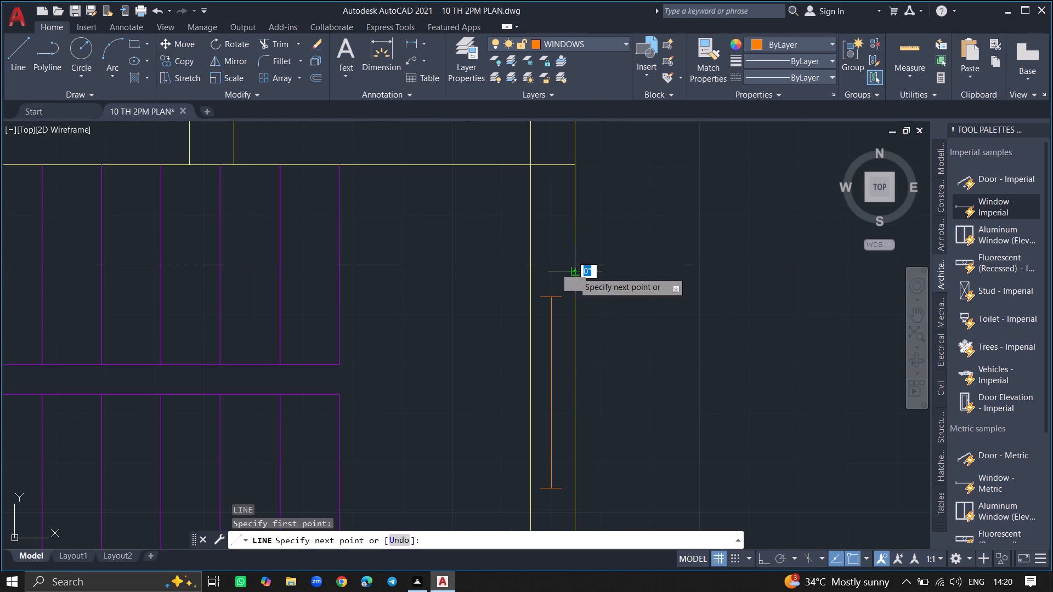
click(529, 274)
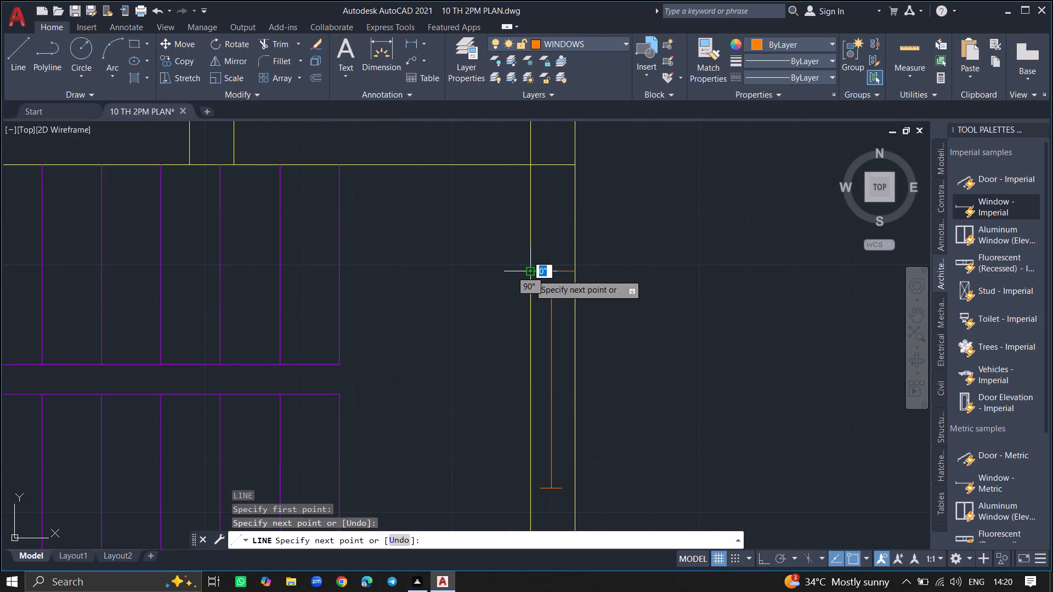
key(Return)
ctrl+scroll(449, 331, down, 3)
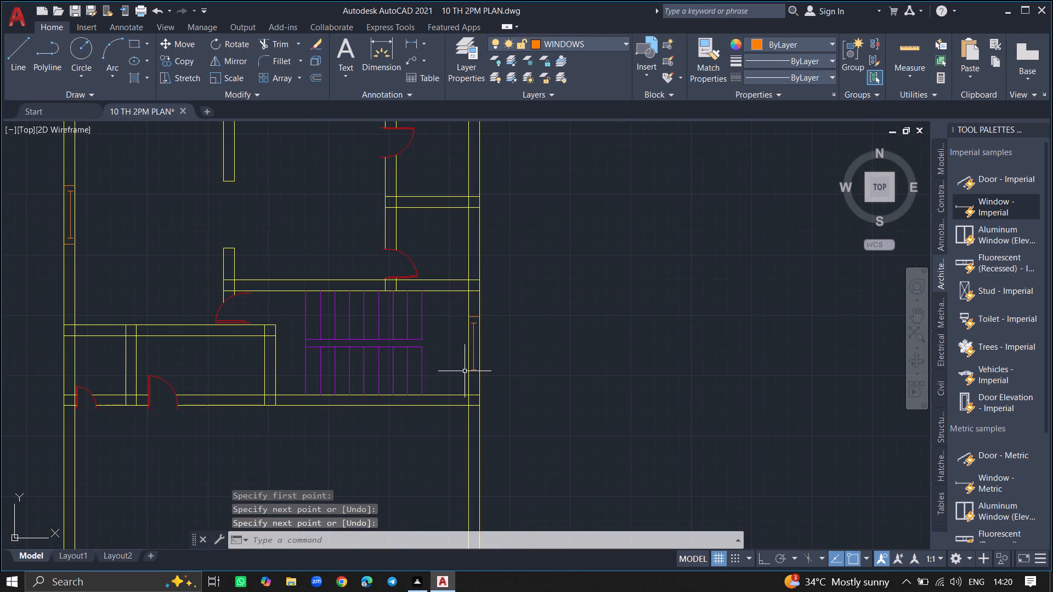
ctrl+scroll(468, 382, up, 6)
key(l)
key(Return)
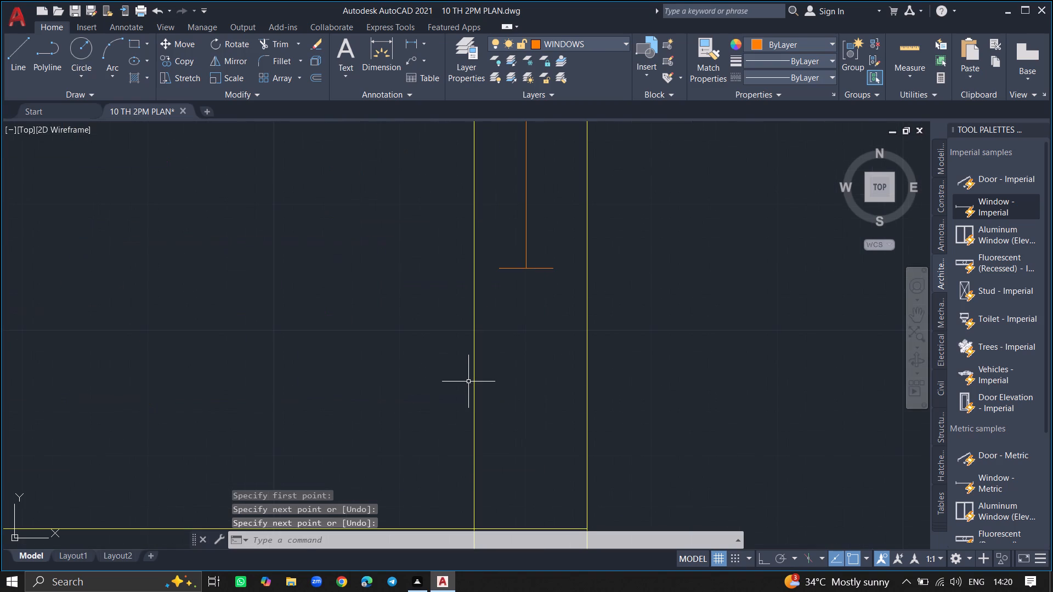
drag(473, 296, 587, 295)
click(587, 295)
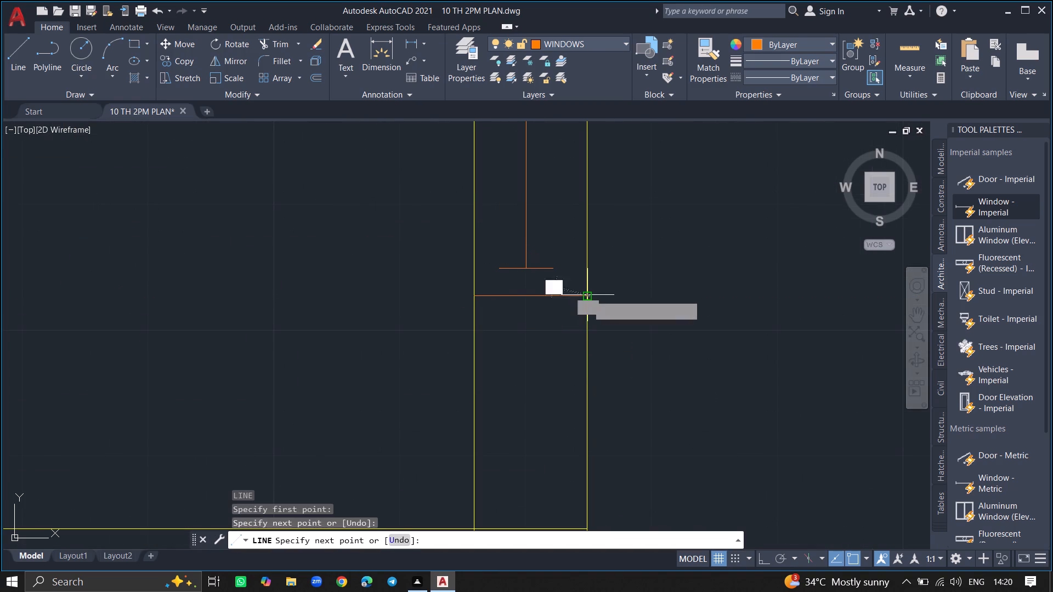
key(Return)
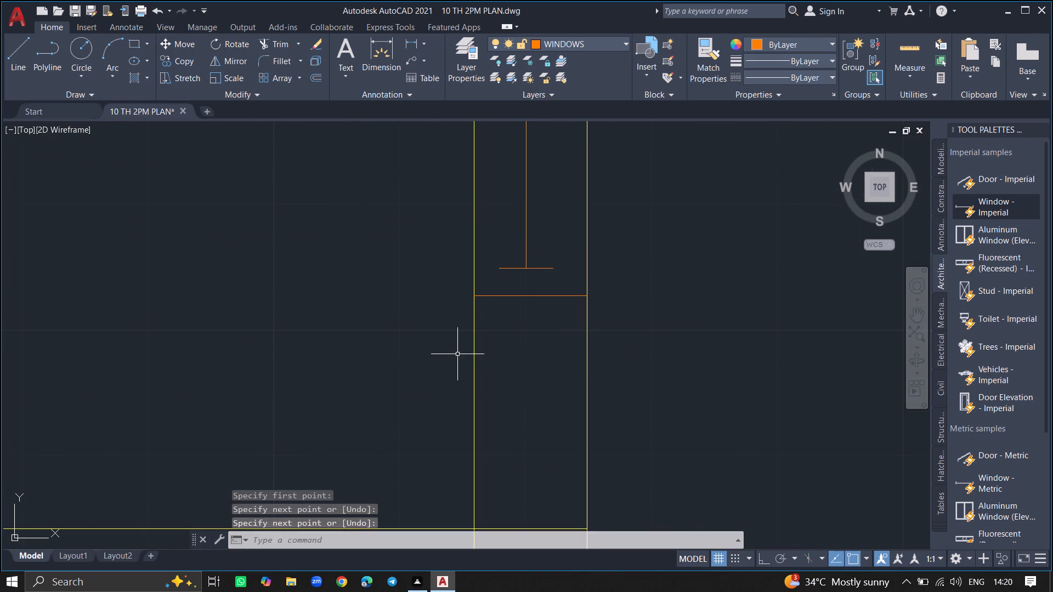
Draw a 9" horizontal jamb line across the right outer wall just beyond each end of the upper-right room's window.
ctrl+scroll(457, 354, down, 4)
ctrl+scroll(428, 320, down, 2)
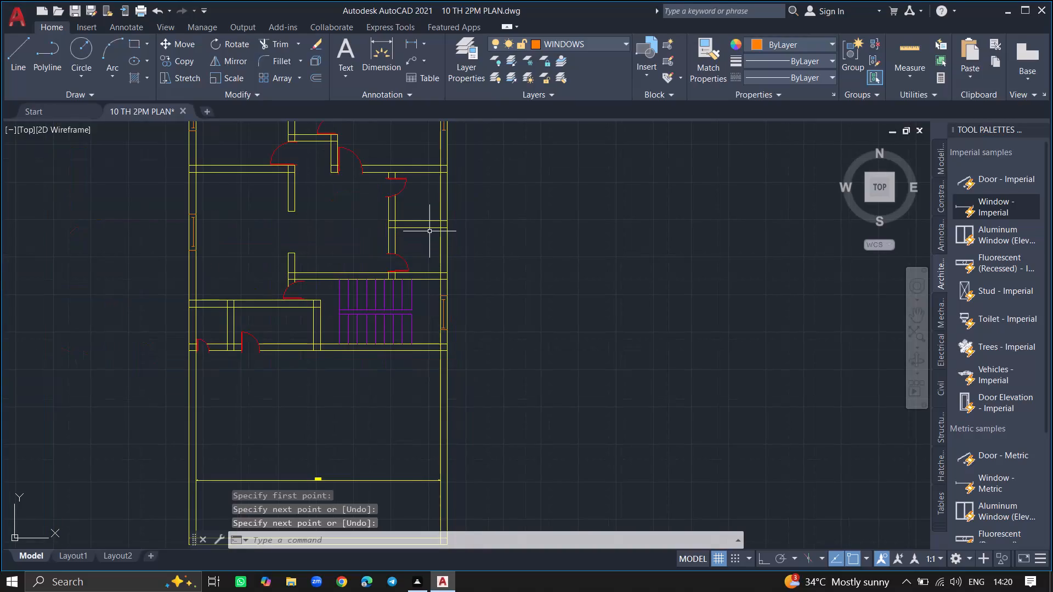
ctrl+scroll(429, 231, down, 3)
ctrl+scroll(433, 203, up, 6)
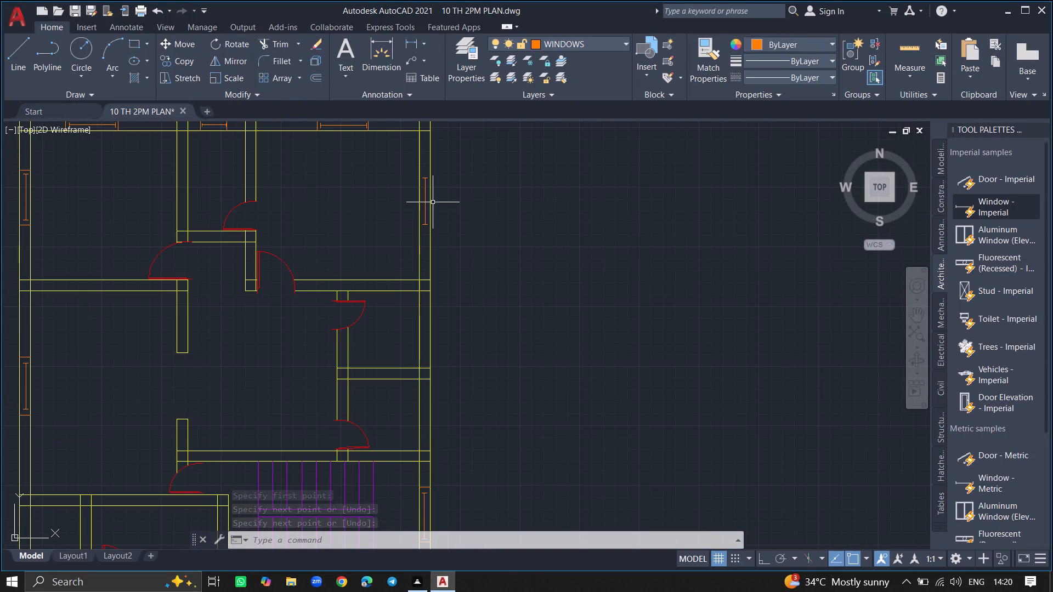
ctrl+scroll(432, 167, up, 4)
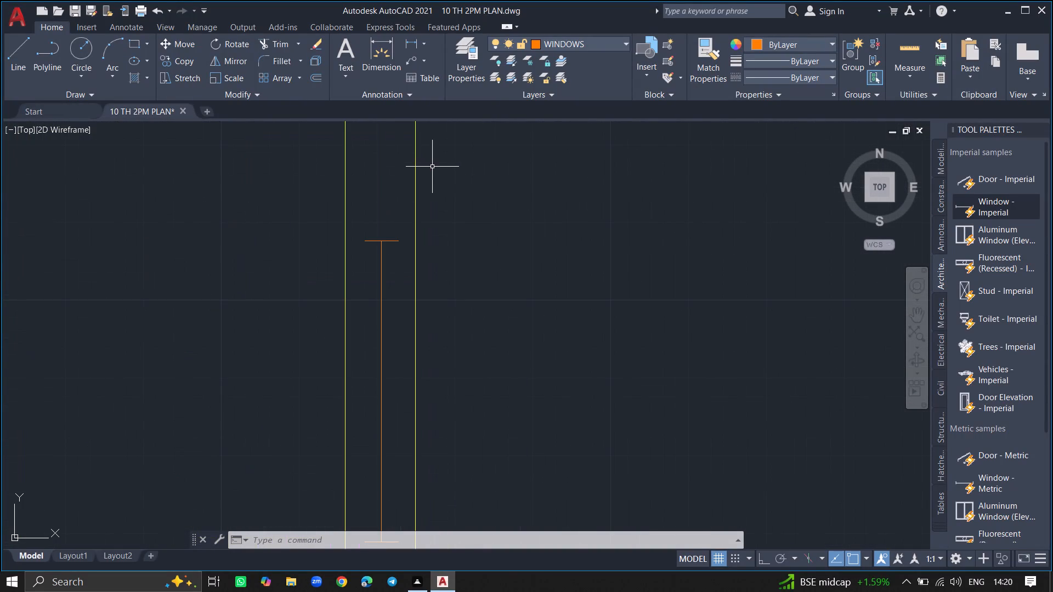
key(l)
key(Return)
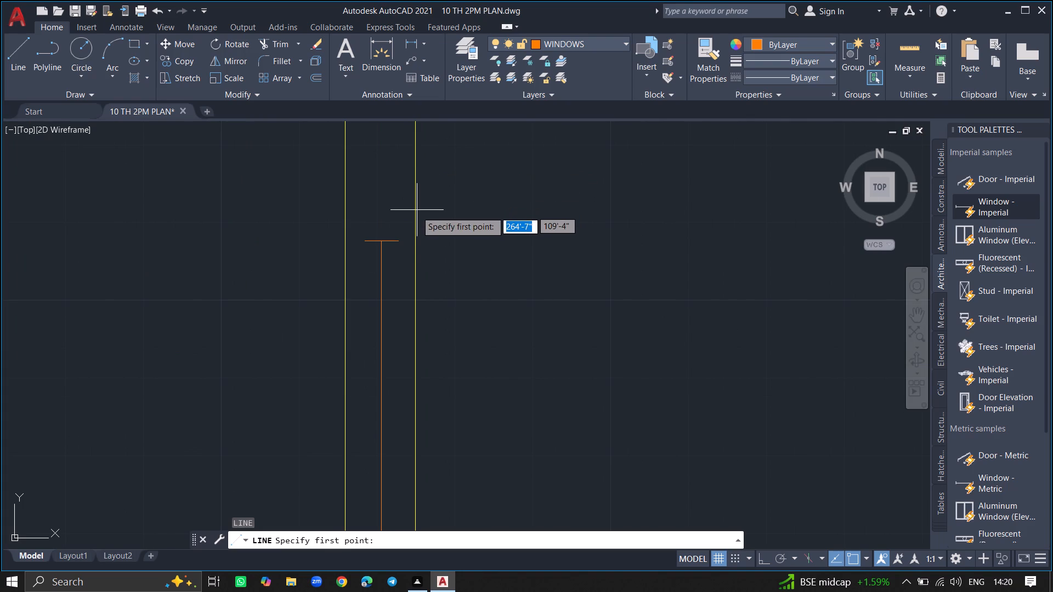
click(414, 213)
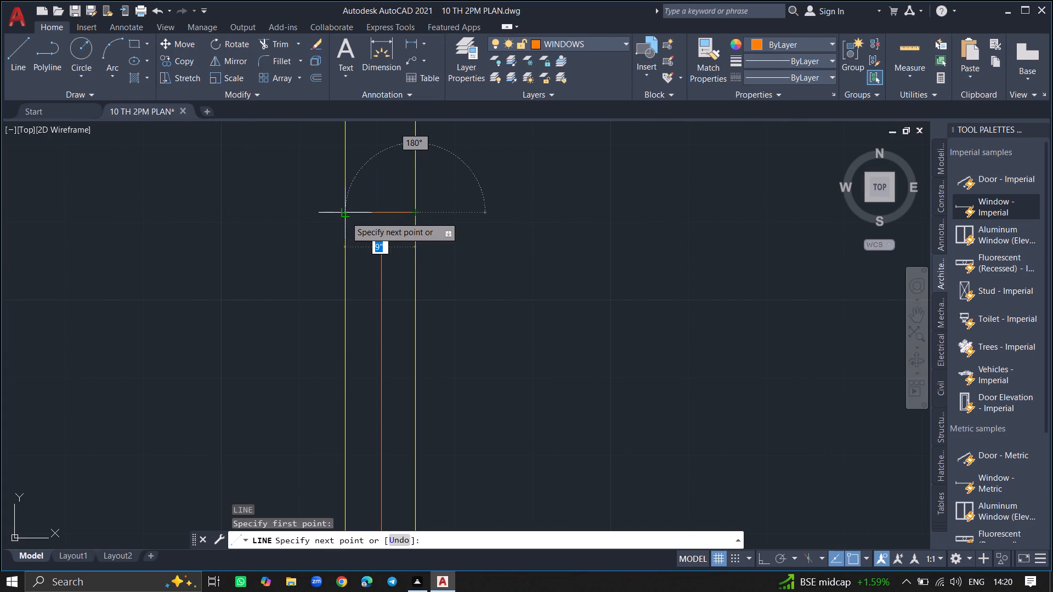
click(346, 215)
key(Return)
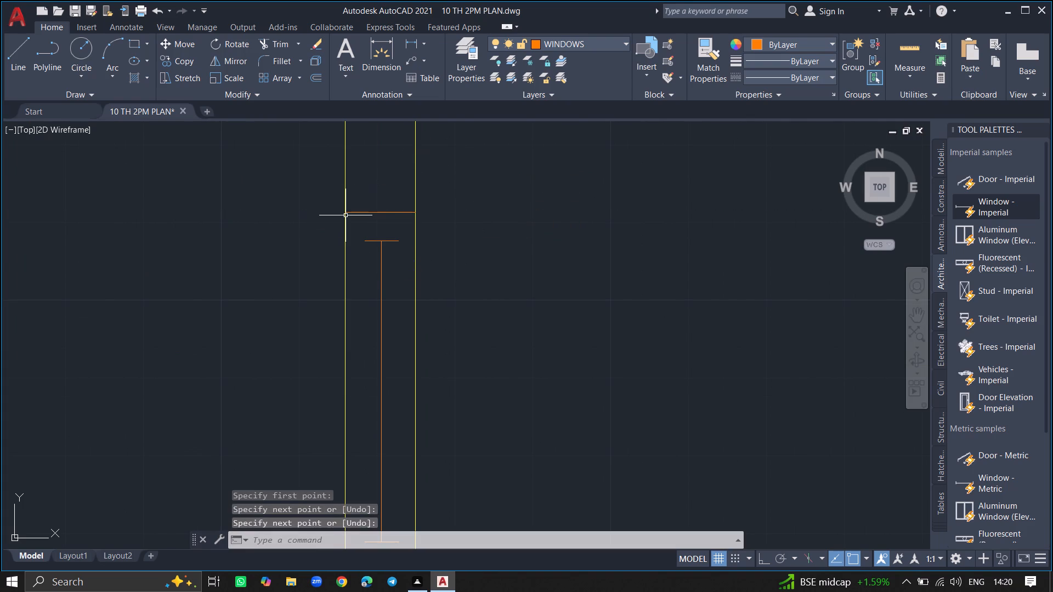
ctrl+scroll(305, 244, down, 4)
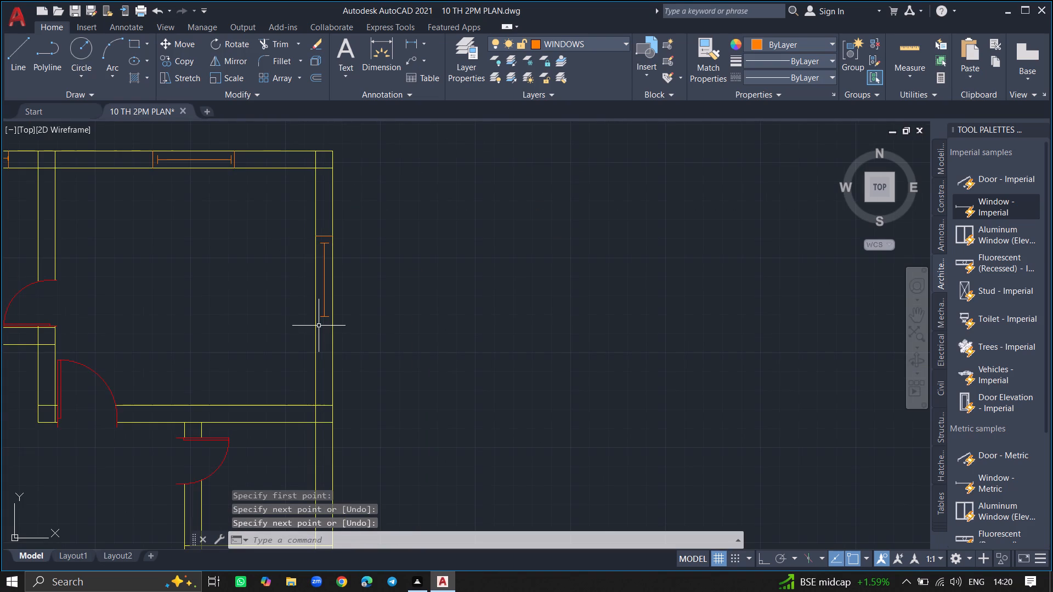
ctrl+scroll(321, 333, up, 3)
key(l)
key(Return)
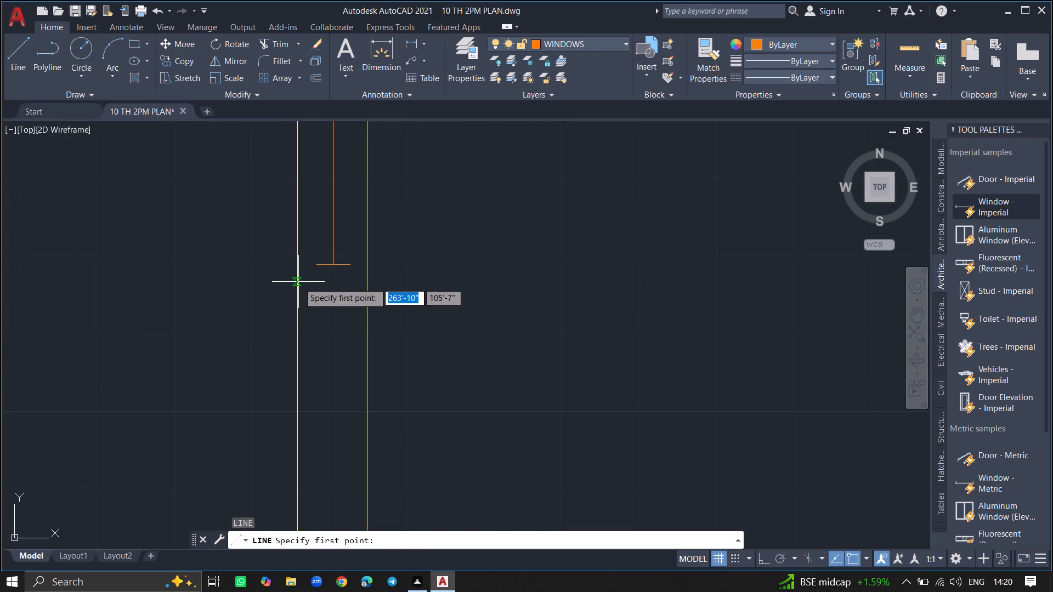
drag(295, 282, 366, 282)
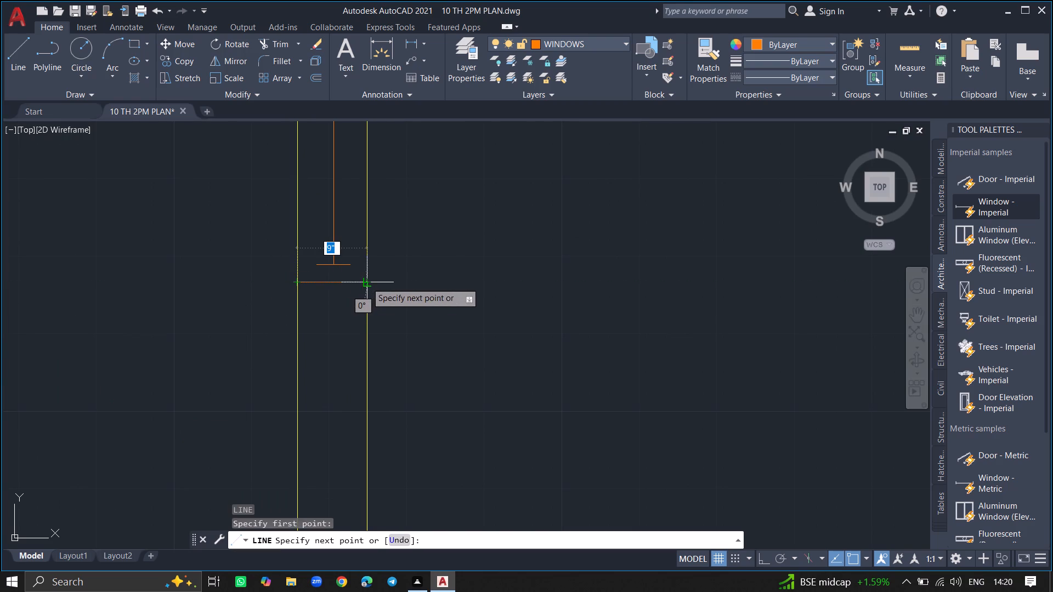
click(366, 282)
key(Return)
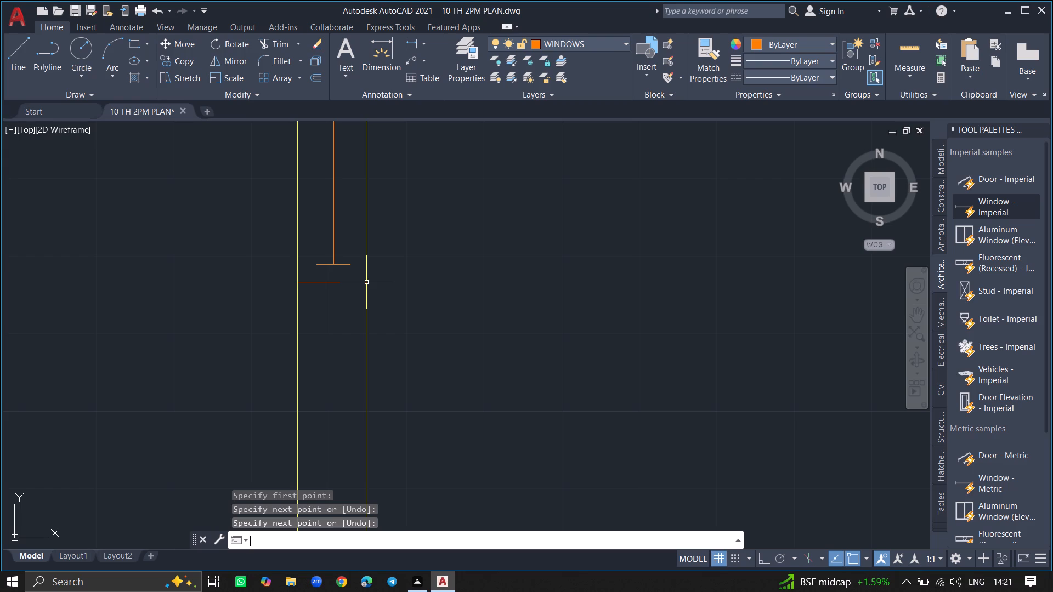
Copy the short top-wall window about 18'-8" at 306° into the small room below the upper-right room.
ctrl+scroll(472, 337, down, 5)
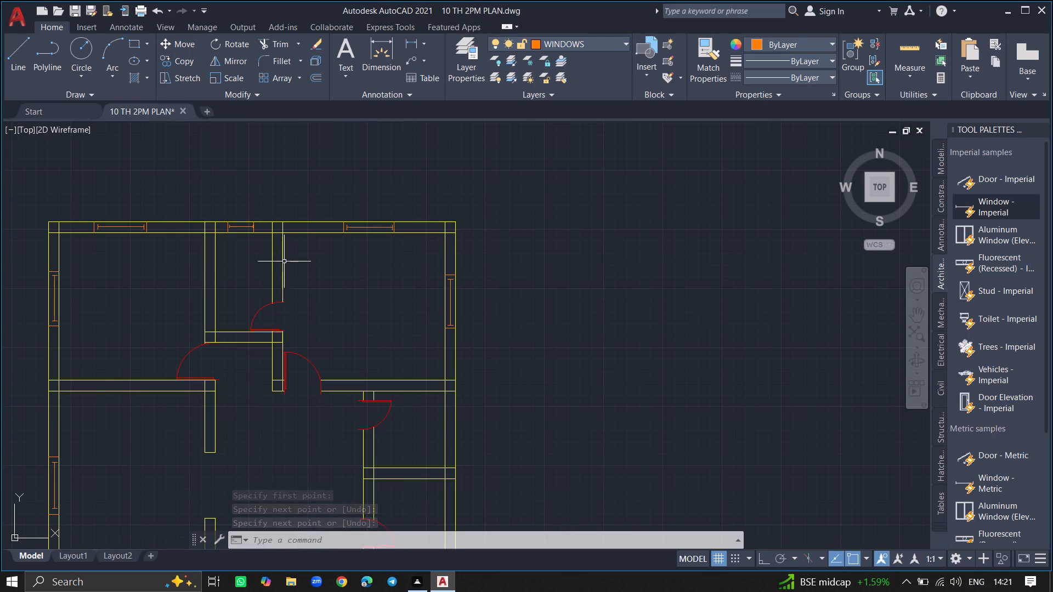
ctrl+scroll(249, 237, up, 4)
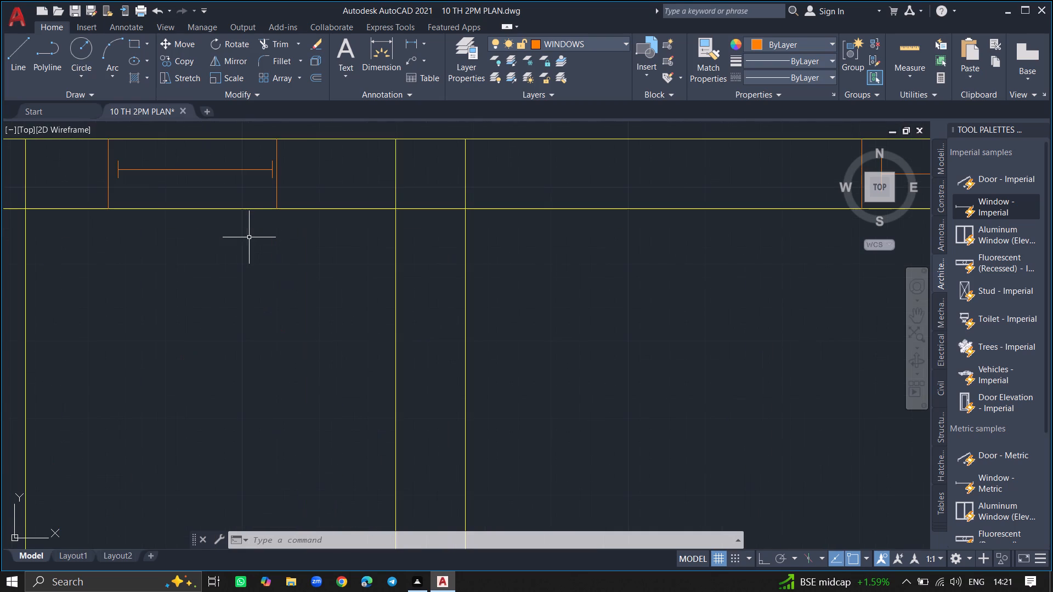
click(237, 168)
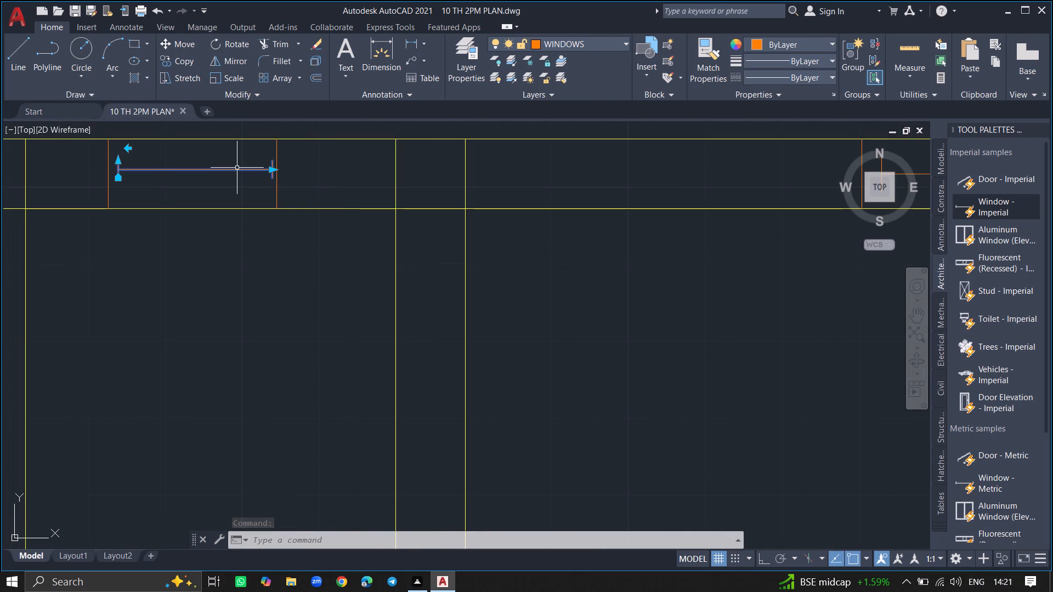
text(COPY)
key(Return)
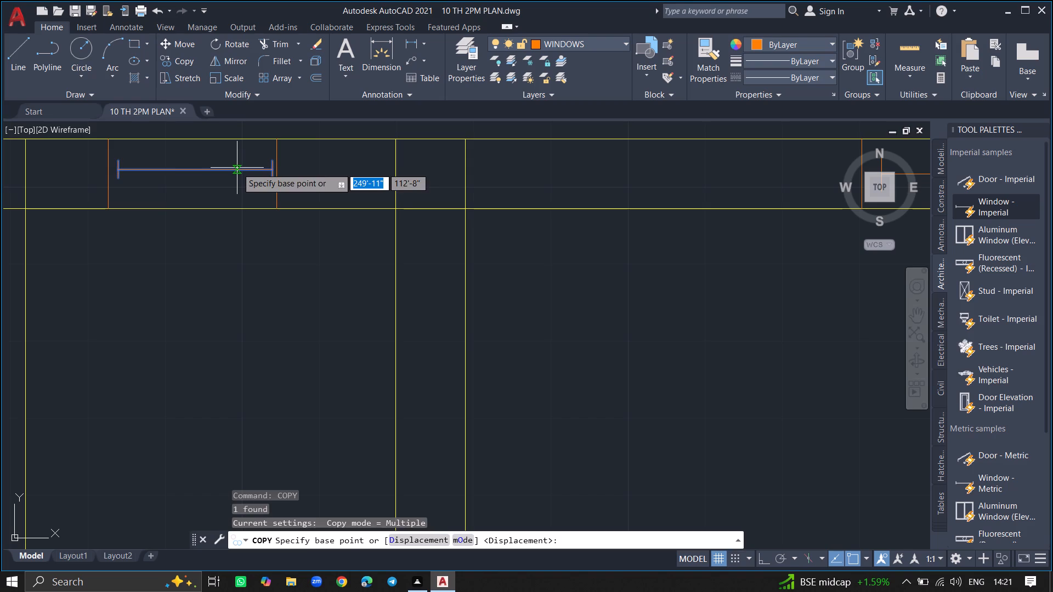
click(237, 168)
ctrl+scroll(233, 260, down, 4)
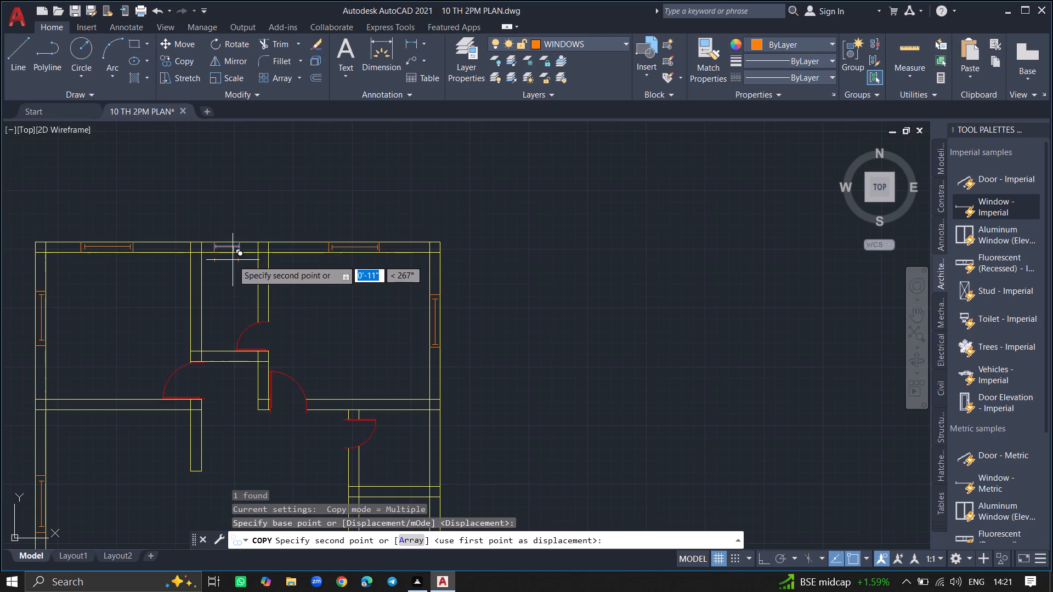
ctrl+scroll(331, 399, down, 2)
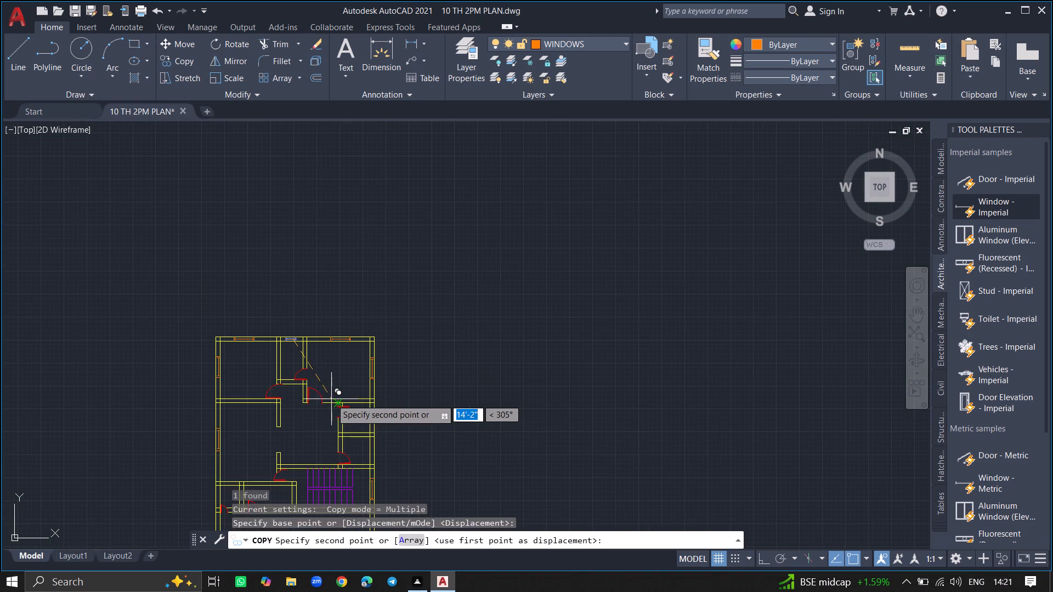
ctrl+scroll(350, 424, up, 6)
click(387, 409)
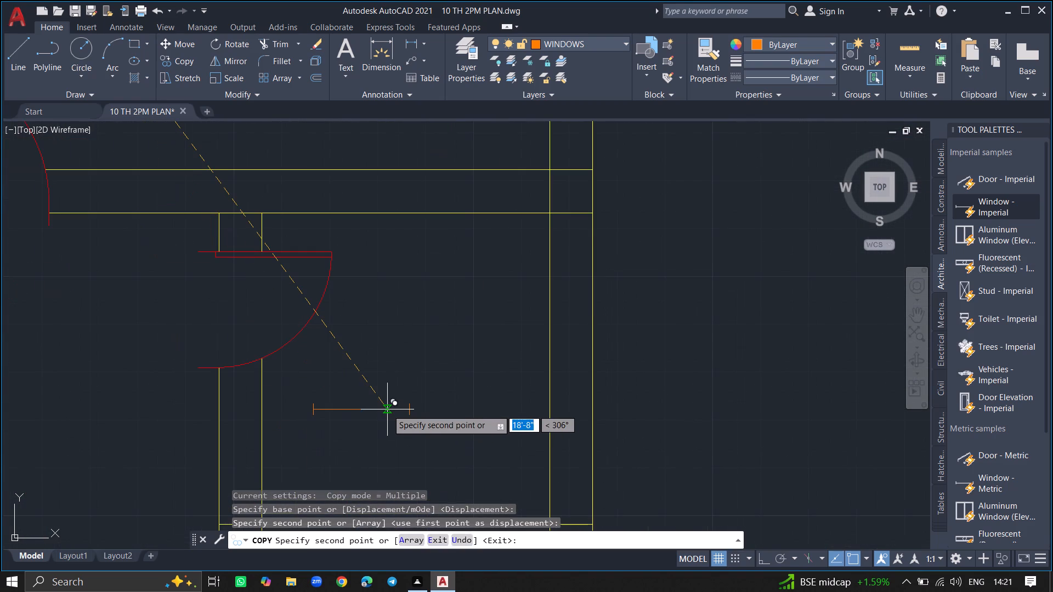
key(Escape)
Rotate the copied short window 90° about its right end so it stands vertical.
click(387, 409)
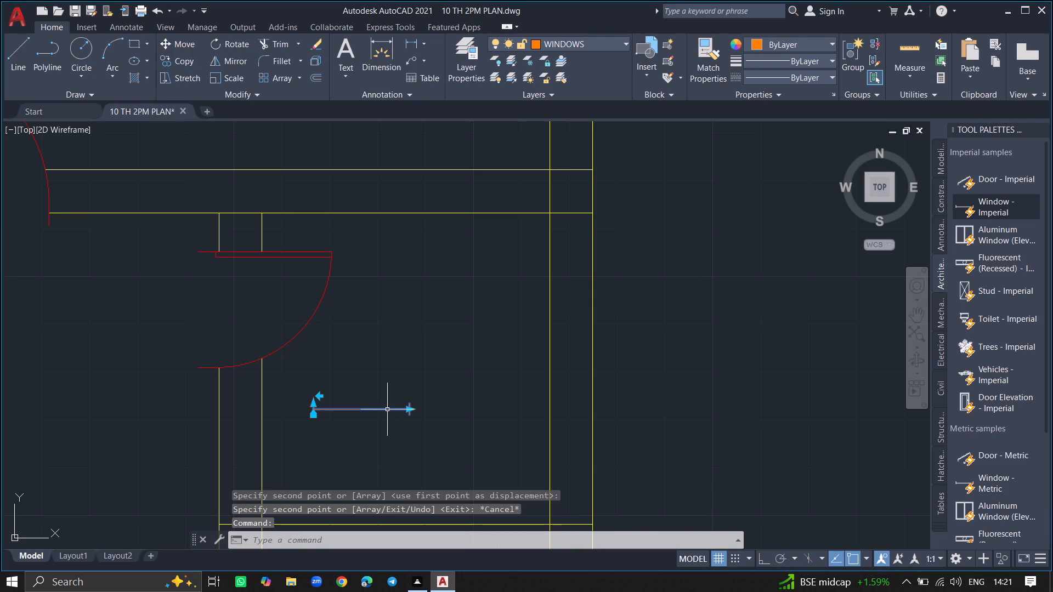
key(r)
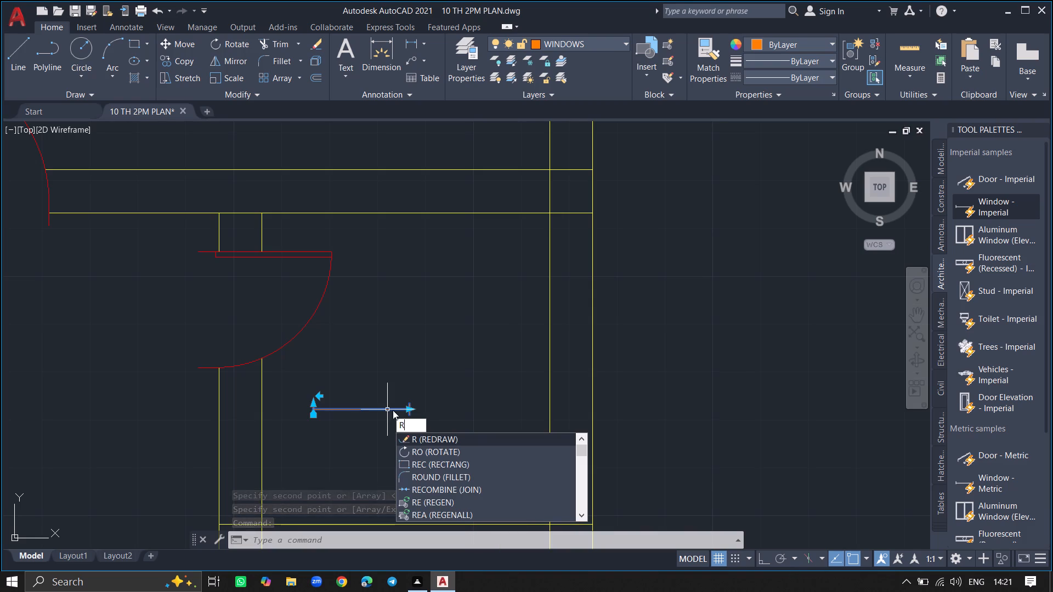
click(419, 448)
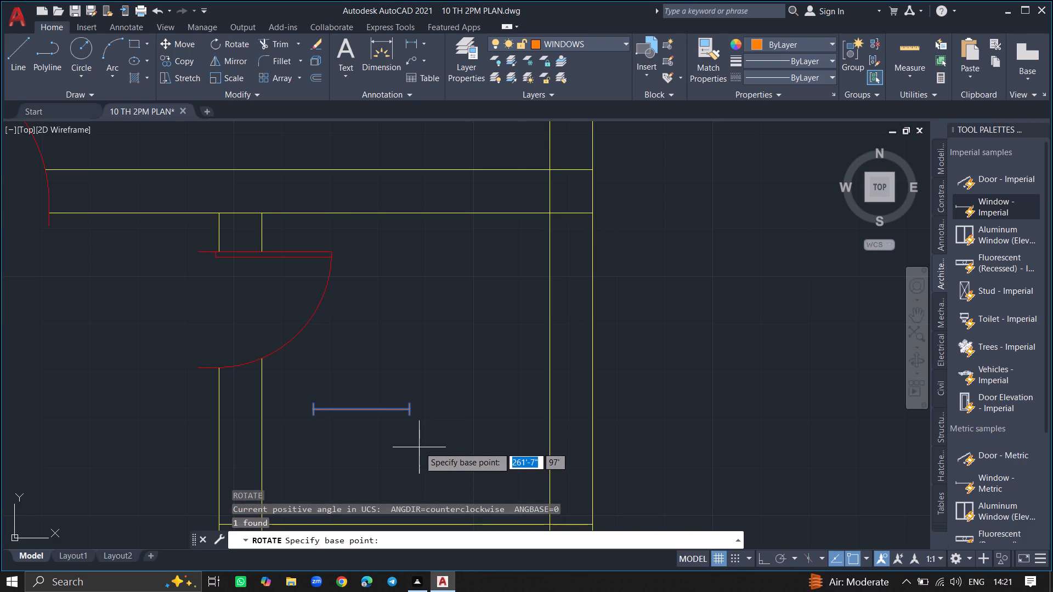
click(410, 411)
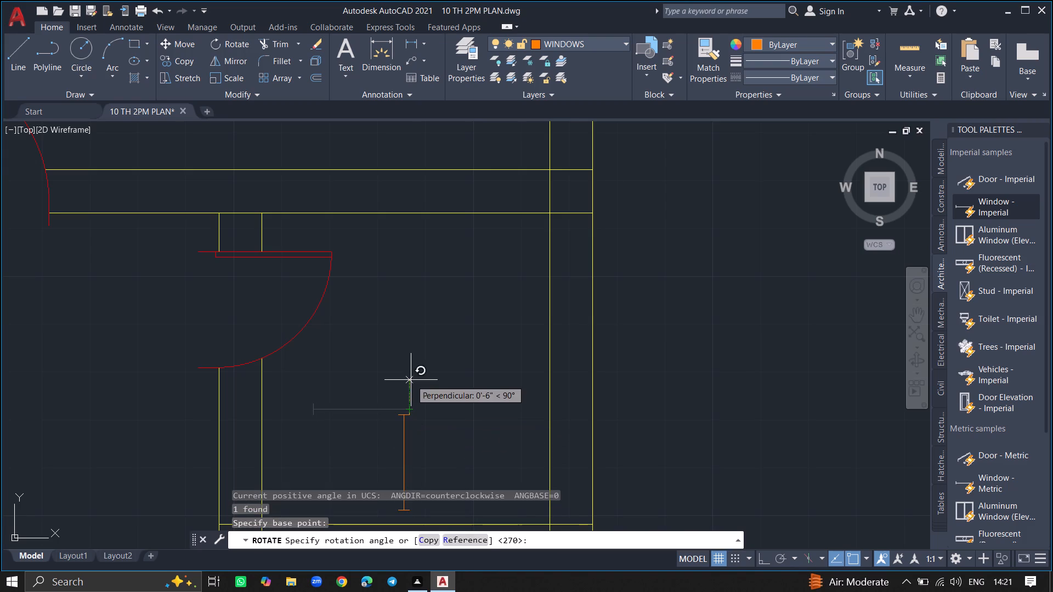
click(411, 380)
Move the vertical short window from its upper end about 3'-4" at 31° into the small room's right outer wall.
click(404, 419)
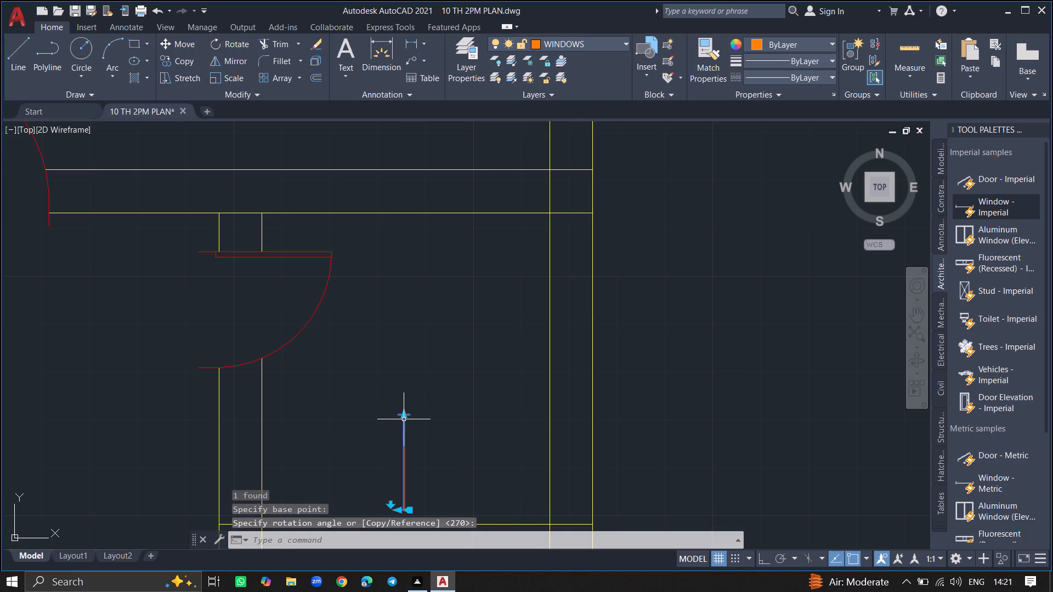
text(MO)
text(VE)
key(Return)
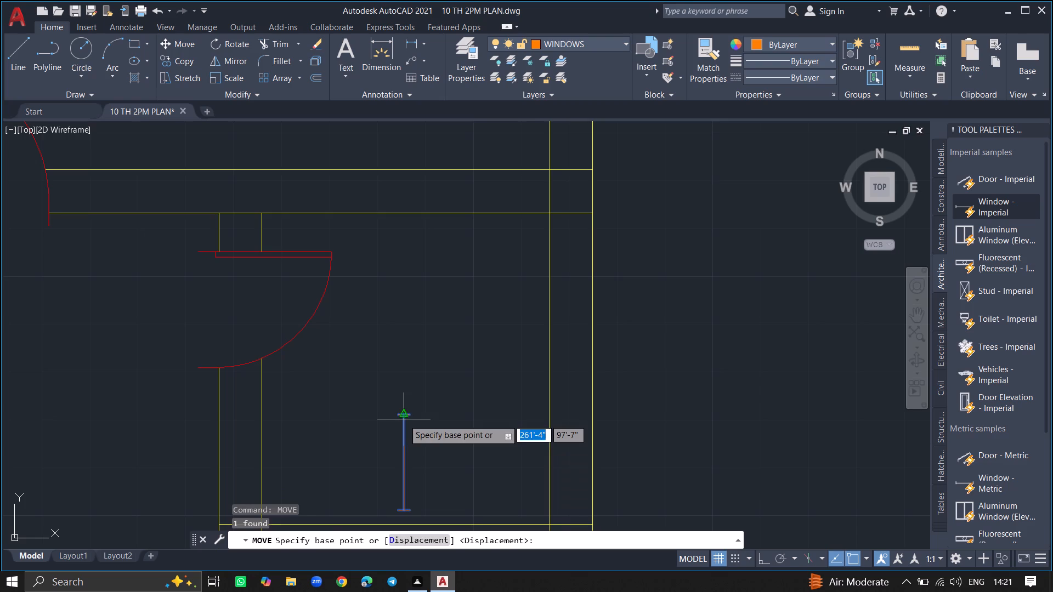
click(404, 419)
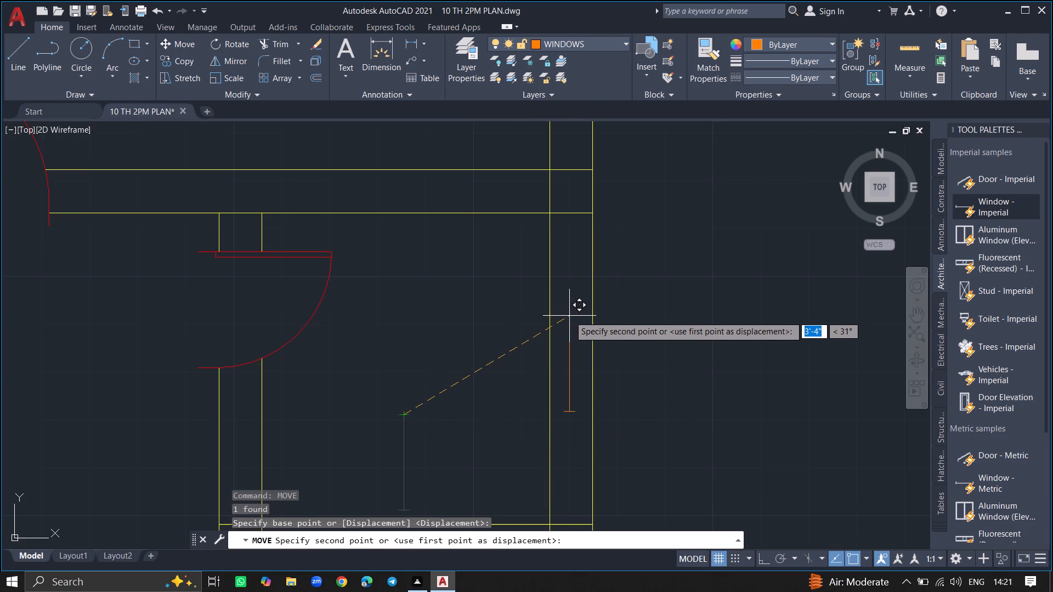
click(569, 316)
Draw a 9" horizontal jamb line across the right outer wall just beyond each end of the short window.
key(l)
key(Return)
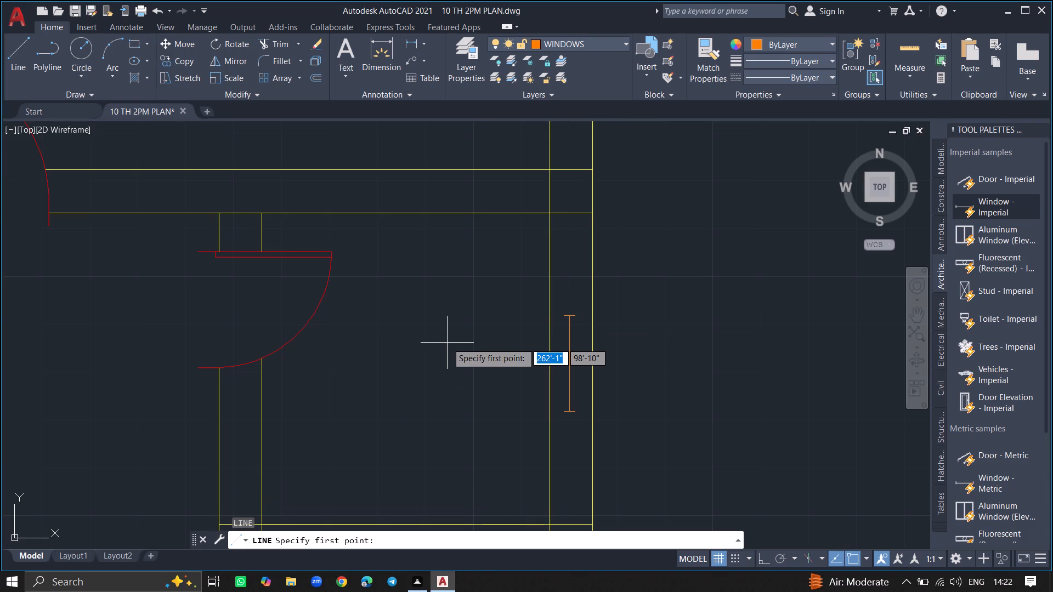
ctrl+scroll(593, 301, up, 3)
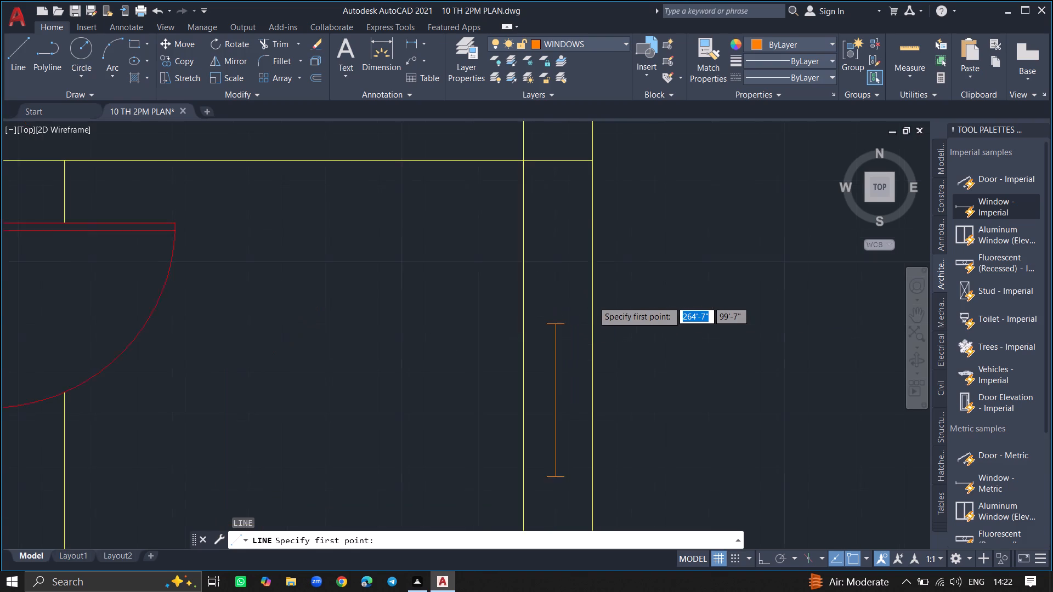
click(593, 301)
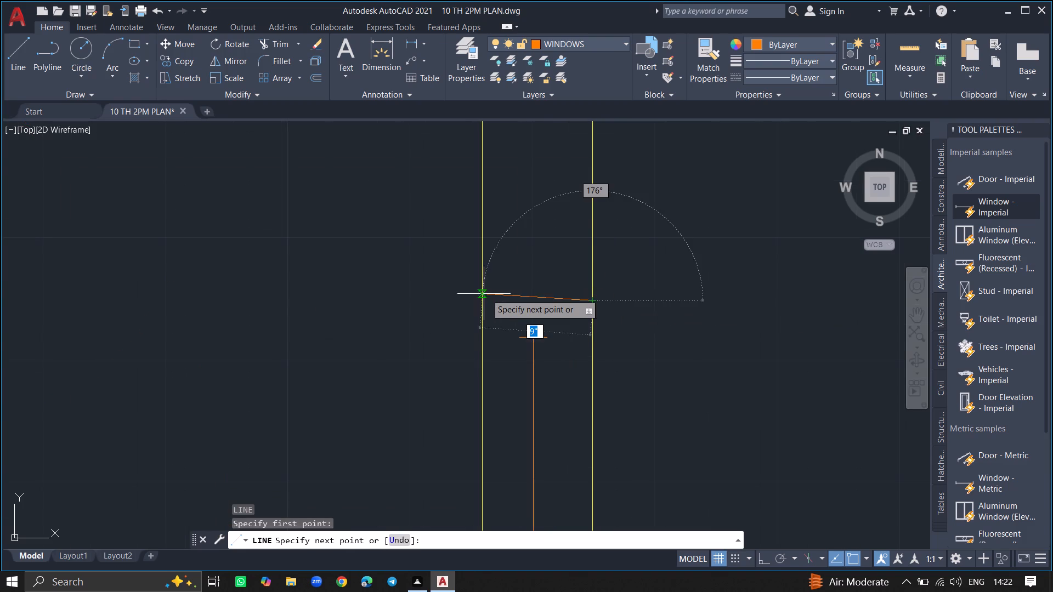
click(482, 300)
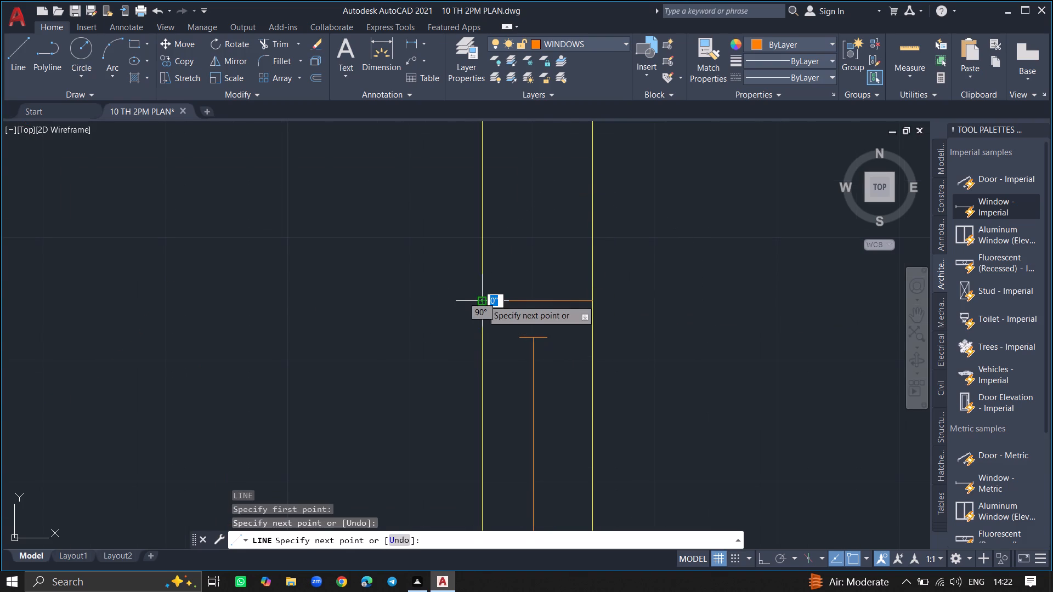
key(Return)
ctrl+scroll(471, 317, down, 5)
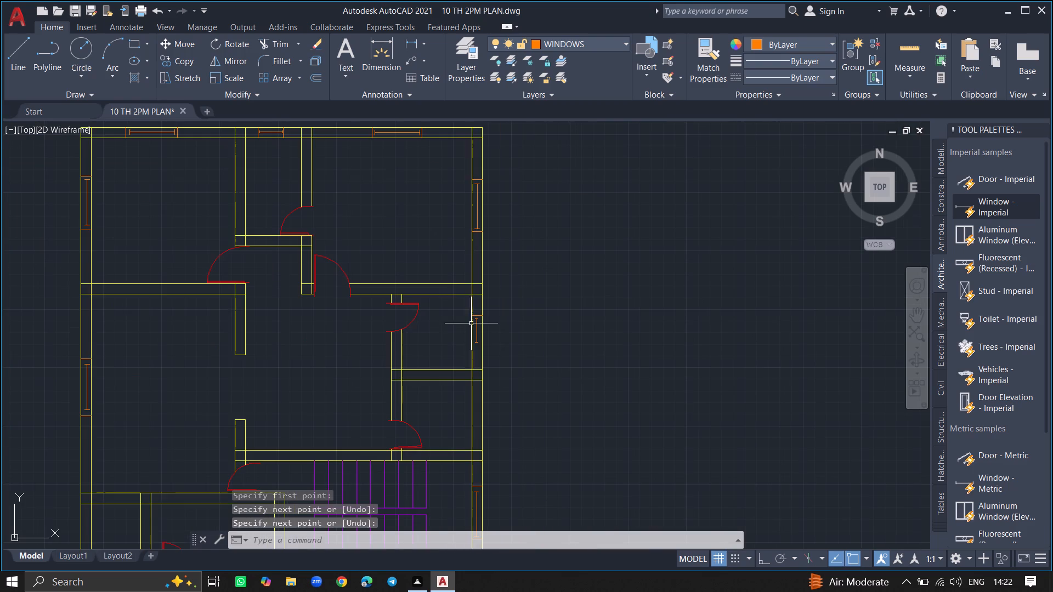
ctrl+scroll(475, 351, up, 4)
key(l)
key(Return)
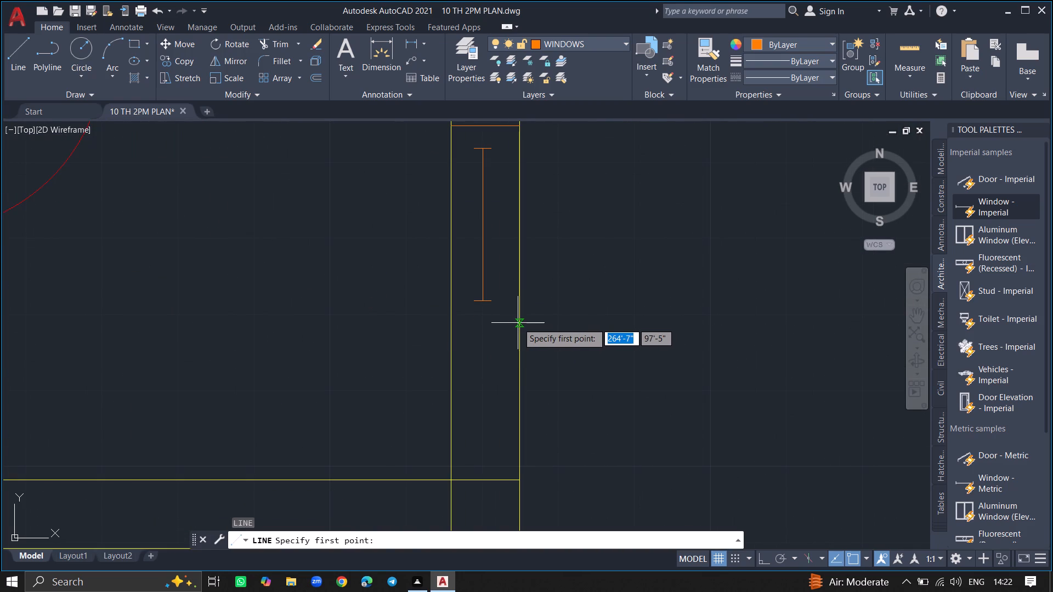
drag(518, 322, 451, 319)
click(451, 319)
key(Return)
Copy the short window about 6'-0" straight down the right outer wall into the lower small room.
ctrl+scroll(451, 319, down, 4)
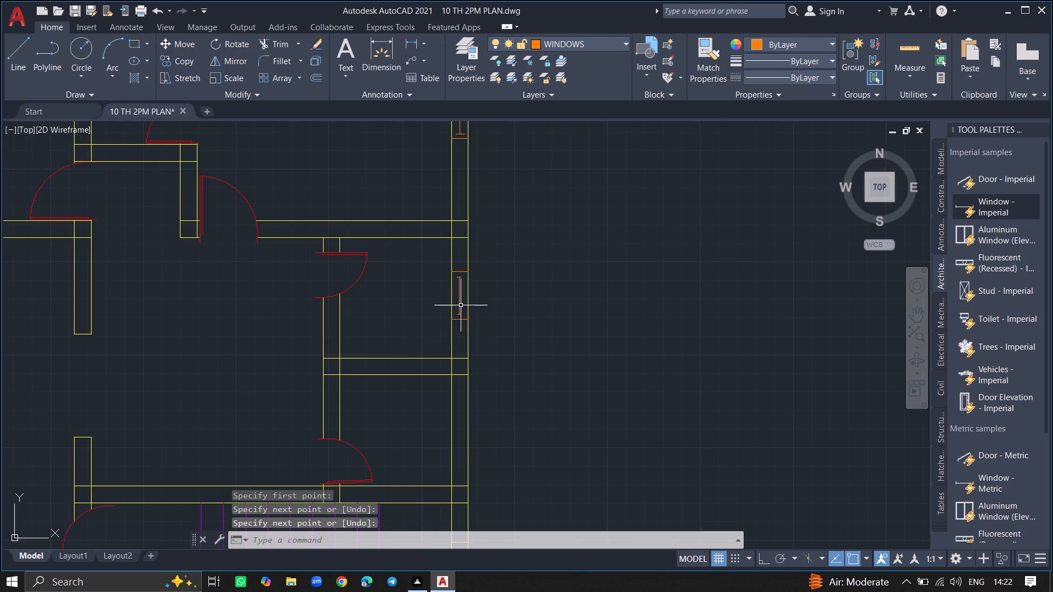
click(461, 305)
text(COPY)
key(Return)
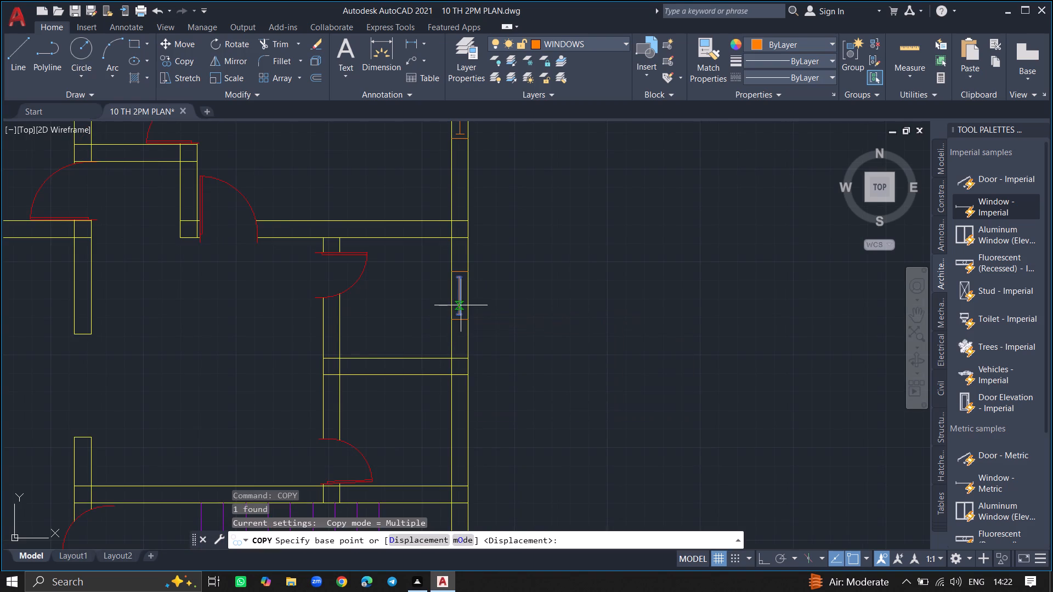
click(461, 305)
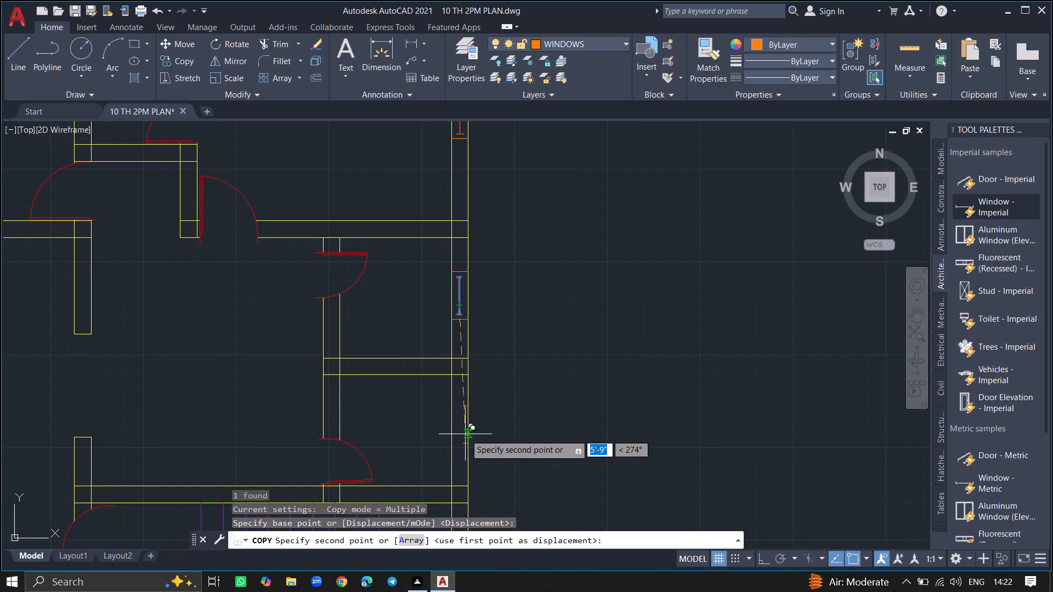
ctrl+scroll(465, 434, up, 3)
ctrl+scroll(445, 454, down, 2)
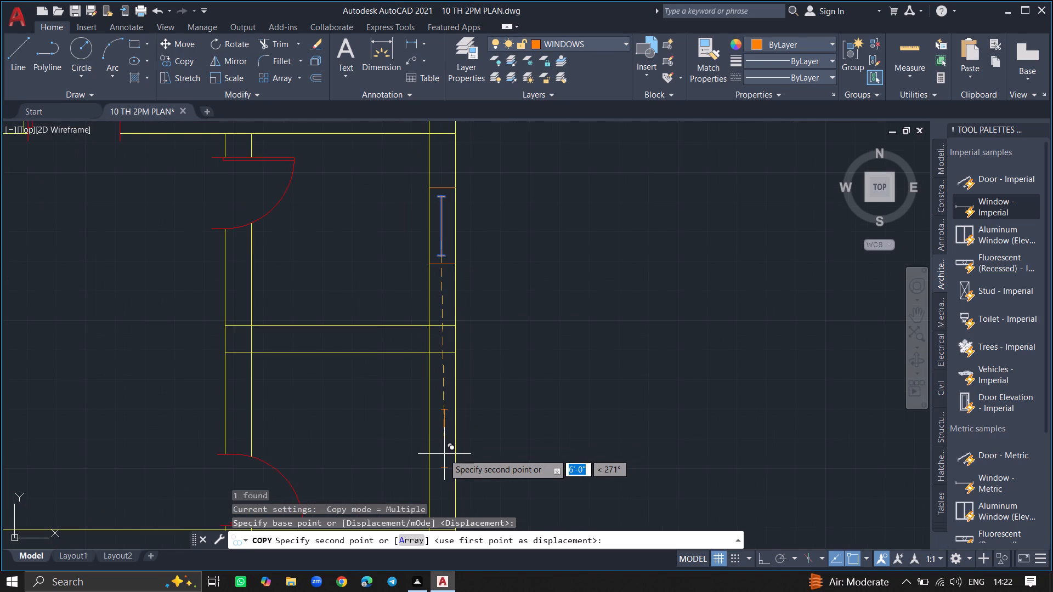
click(441, 455)
key(Return)
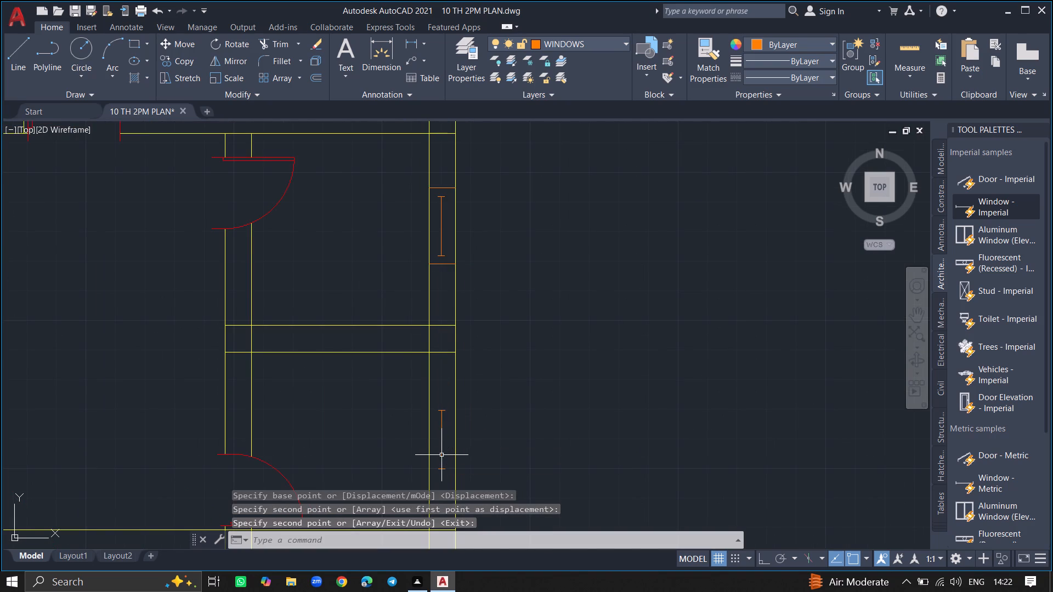
Draw a 9" horizontal jamb line across the right outer wall just beyond each end of the lower small room's window.
key(l)
key(Return)
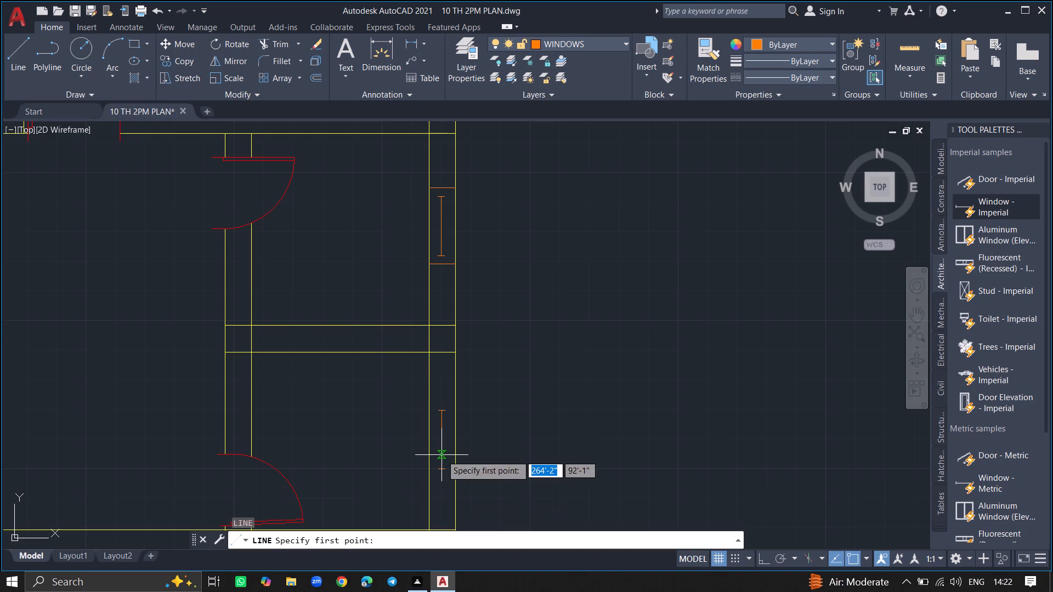
click(456, 398)
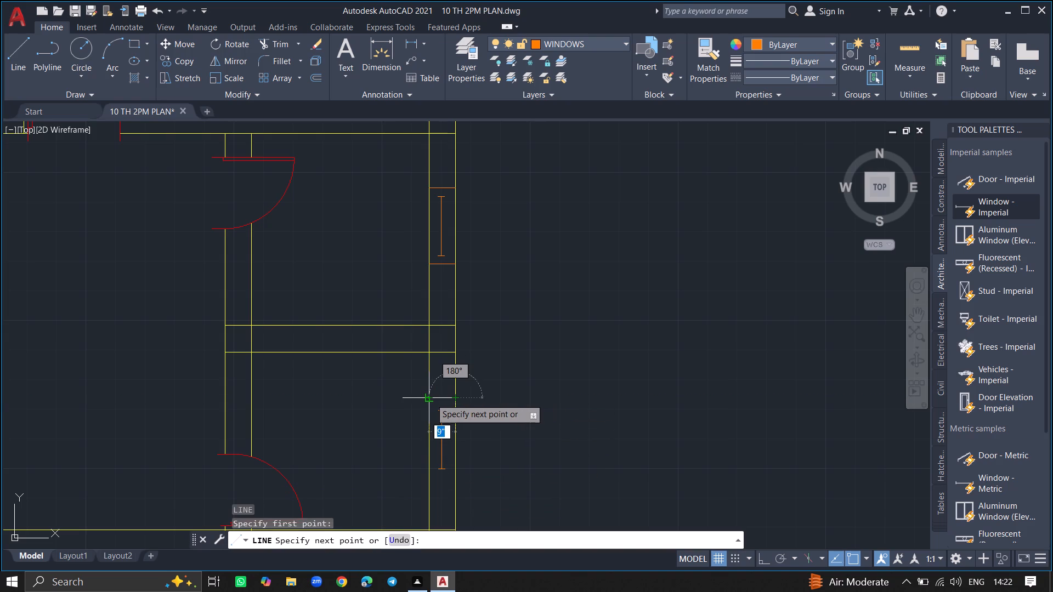
click(431, 399)
key(Return)
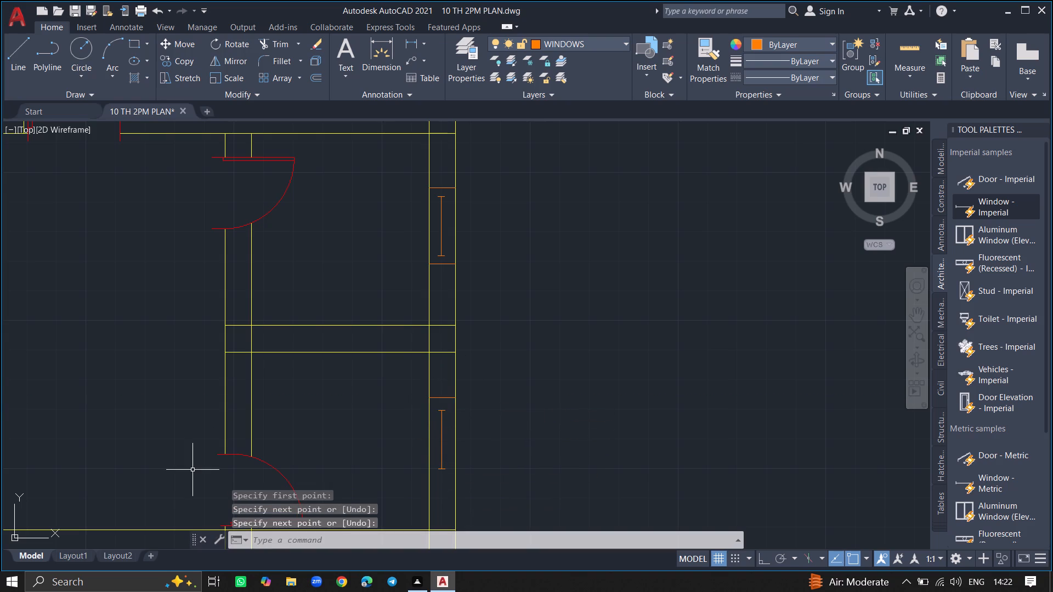
ctrl+scroll(193, 470, down, 2)
ctrl+scroll(244, 468, down, 1)
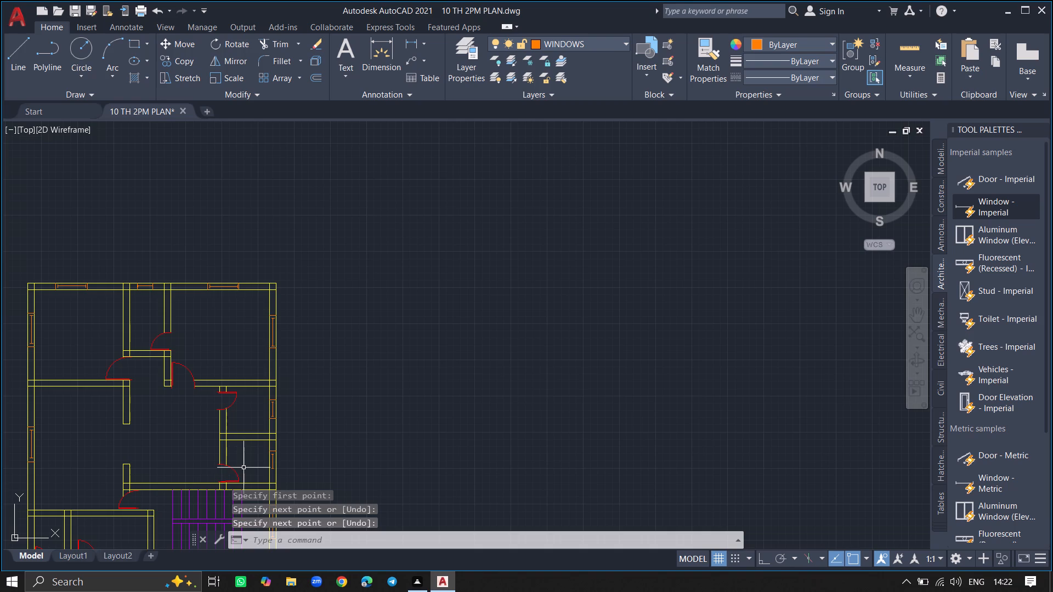
ctrl+scroll(266, 487, up, 4)
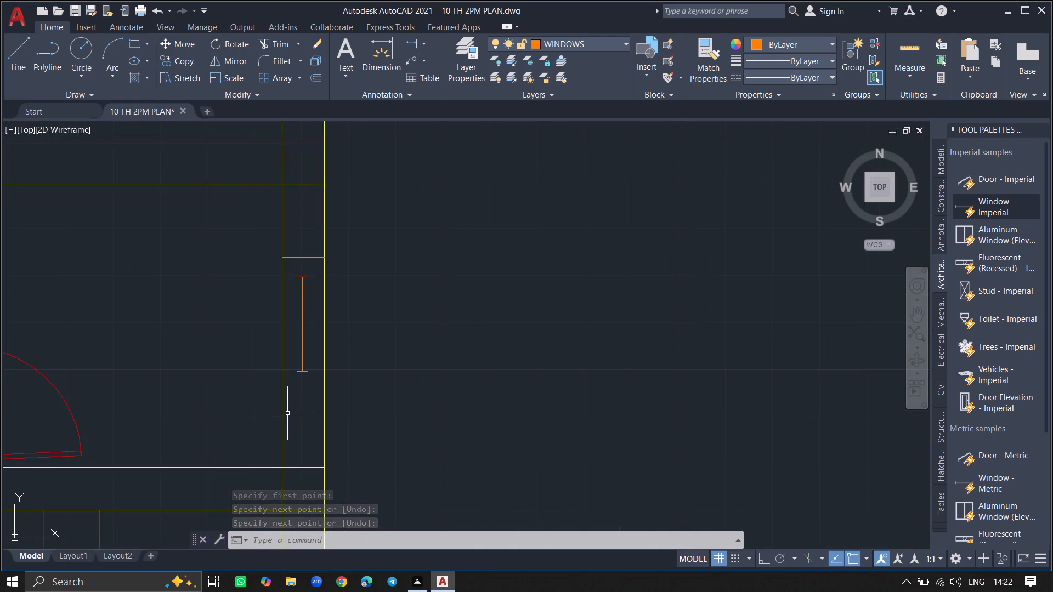
ctrl+scroll(287, 413, up, 3)
key(l)
key(Return)
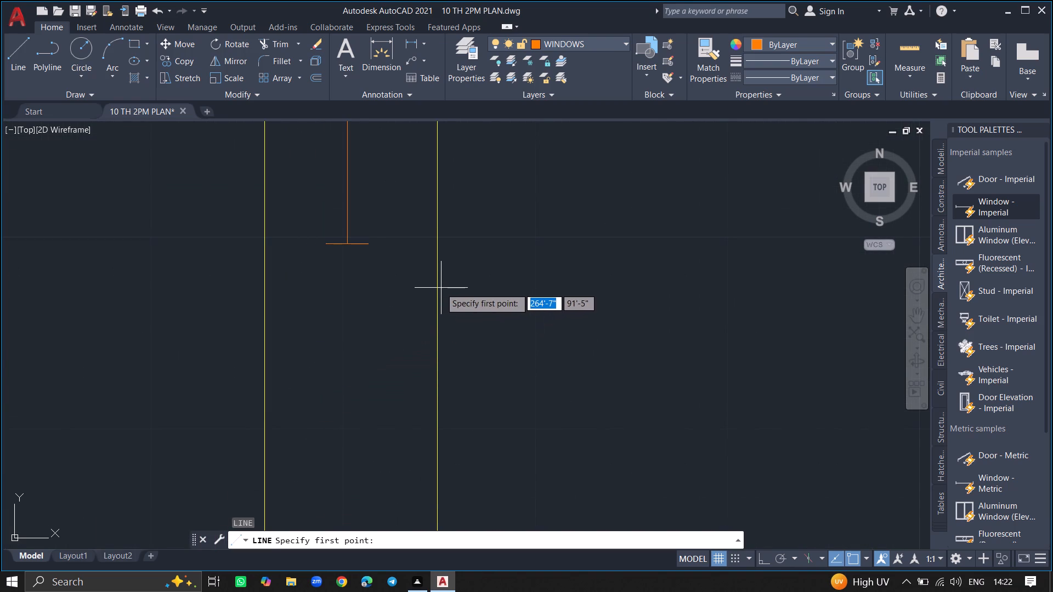
drag(436, 288, 356, 297)
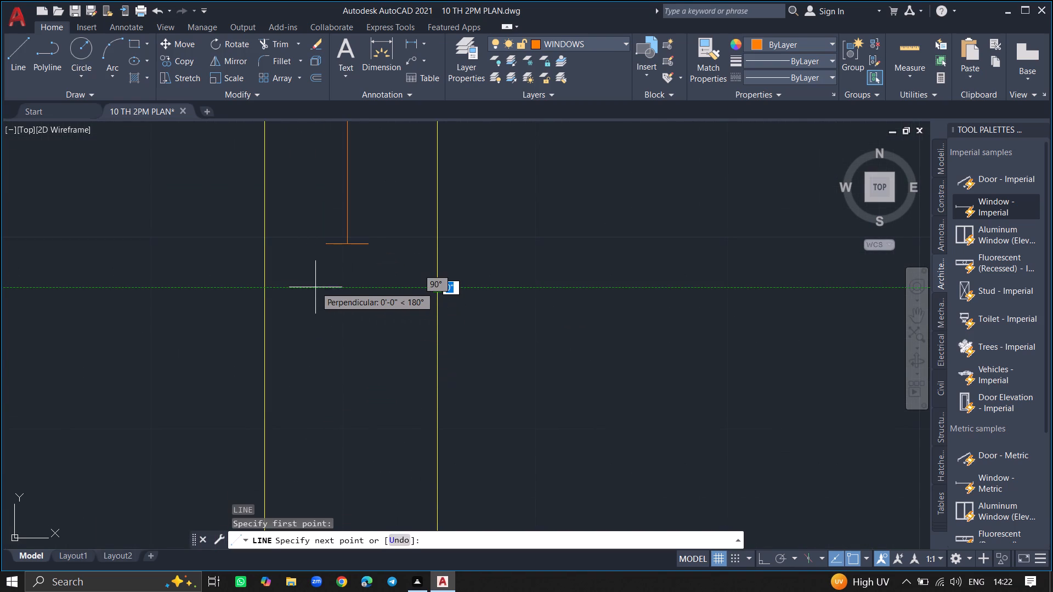
click(264, 286)
key(Return)
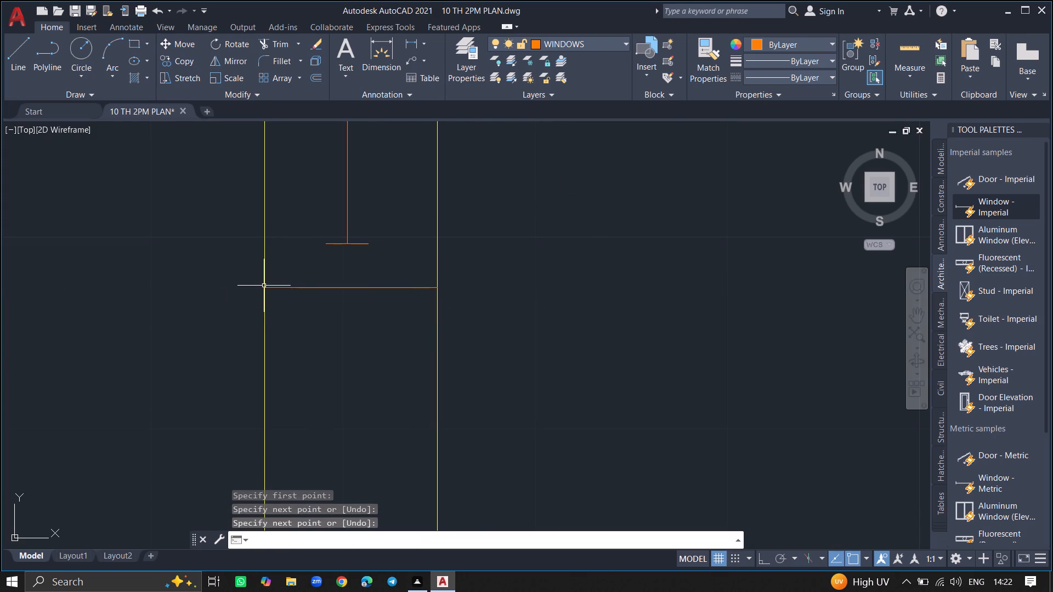
Start a hatch with the SOLID pattern in Yellow and fill the plan's upper-left outer wall corner up to the nearest window on each side.
ctrl+scroll(264, 286, down, 9)
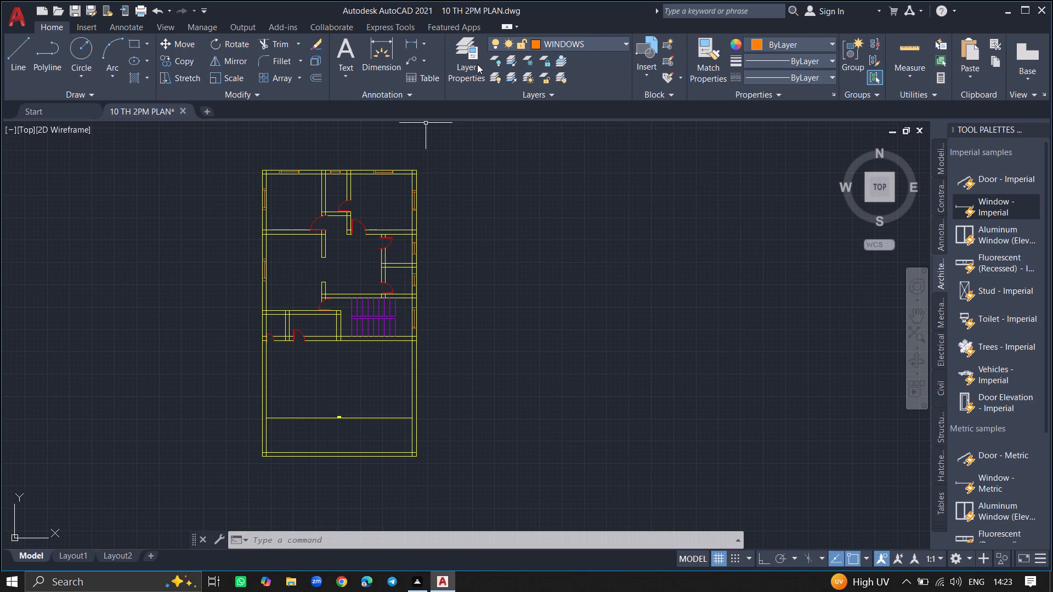
click(133, 72)
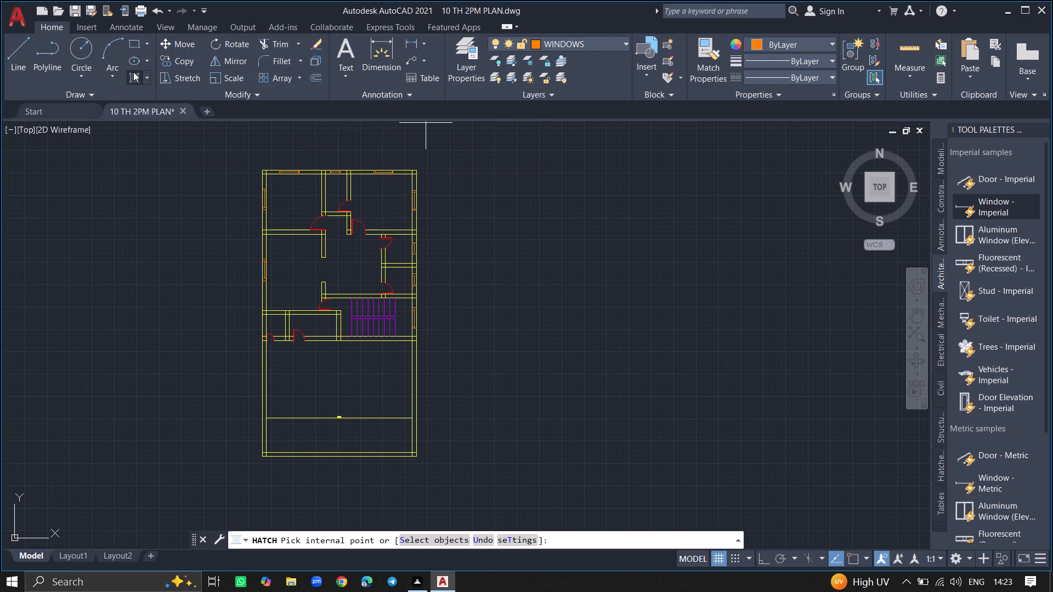
click(133, 72)
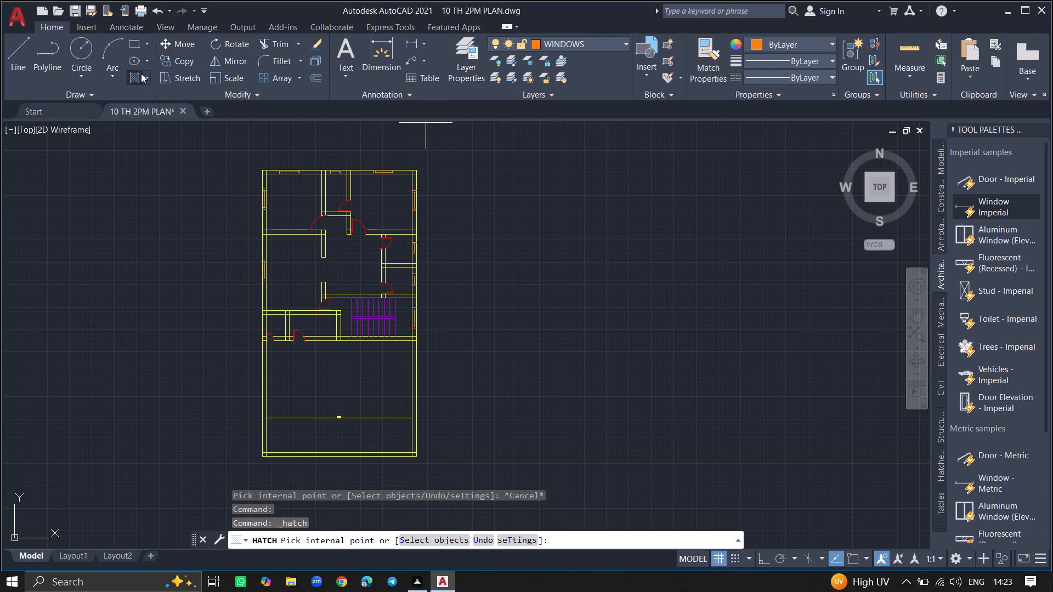
click(146, 75)
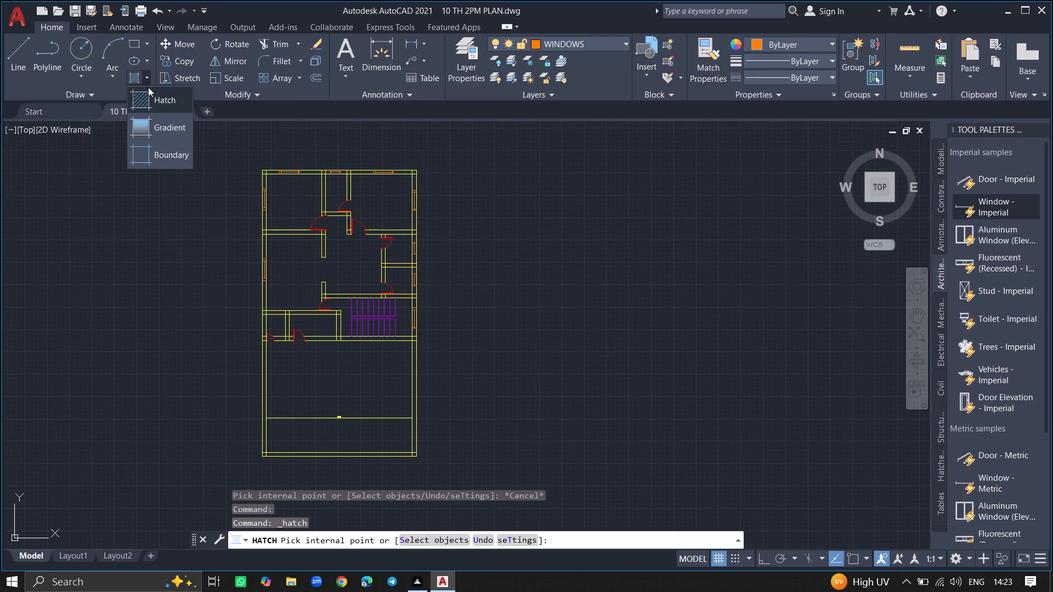
click(149, 93)
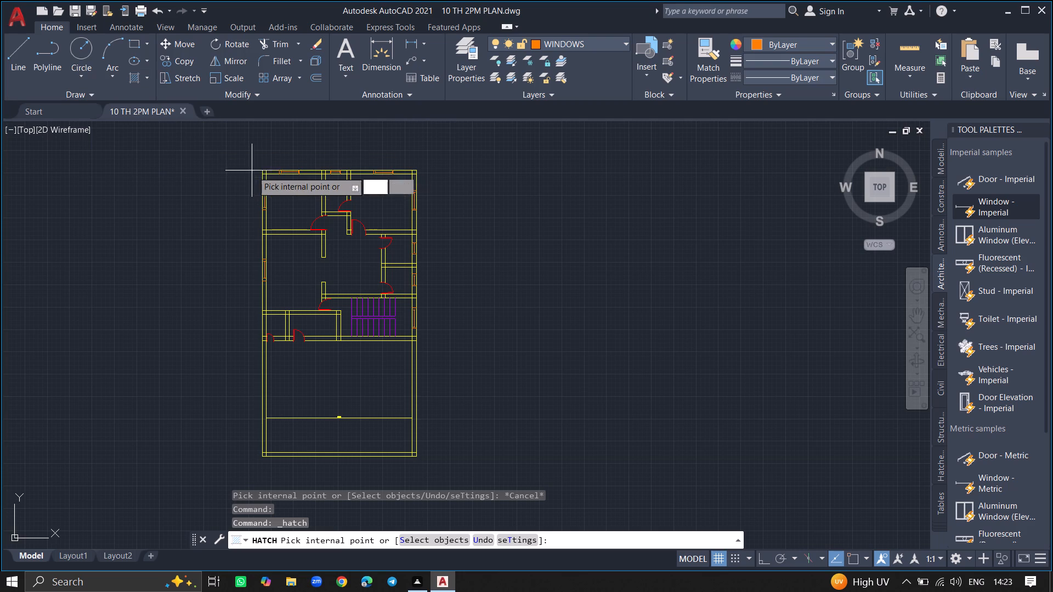
ctrl+scroll(265, 169, up, 8)
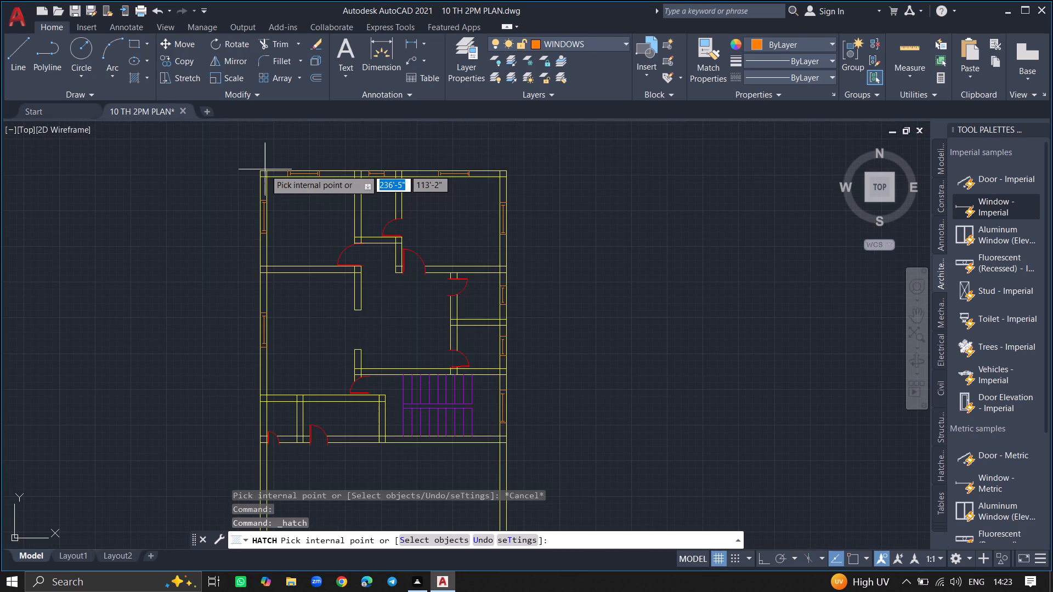
ctrl+scroll(265, 169, up, 5)
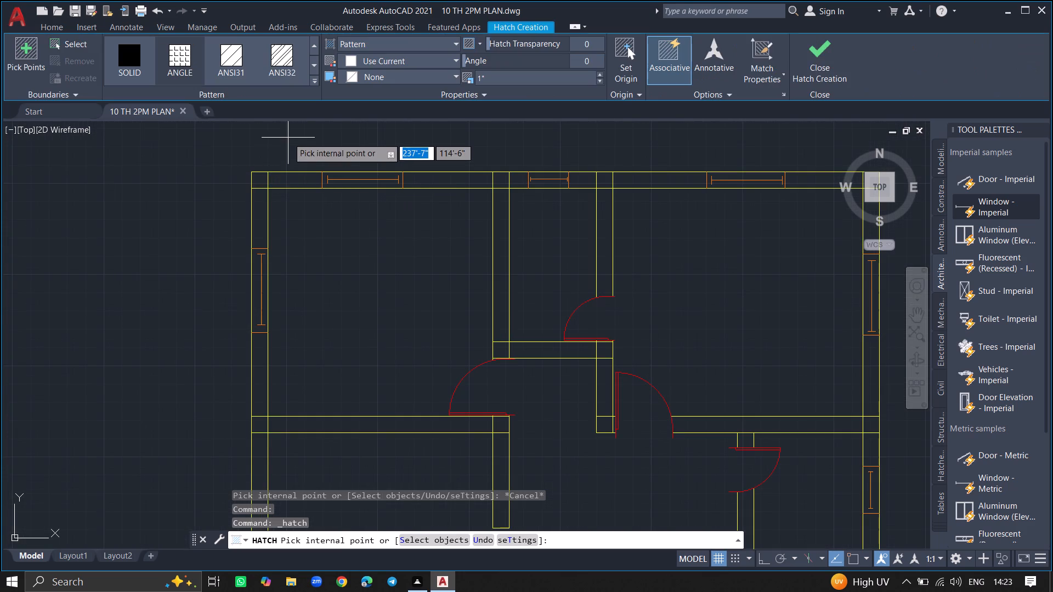
click(128, 58)
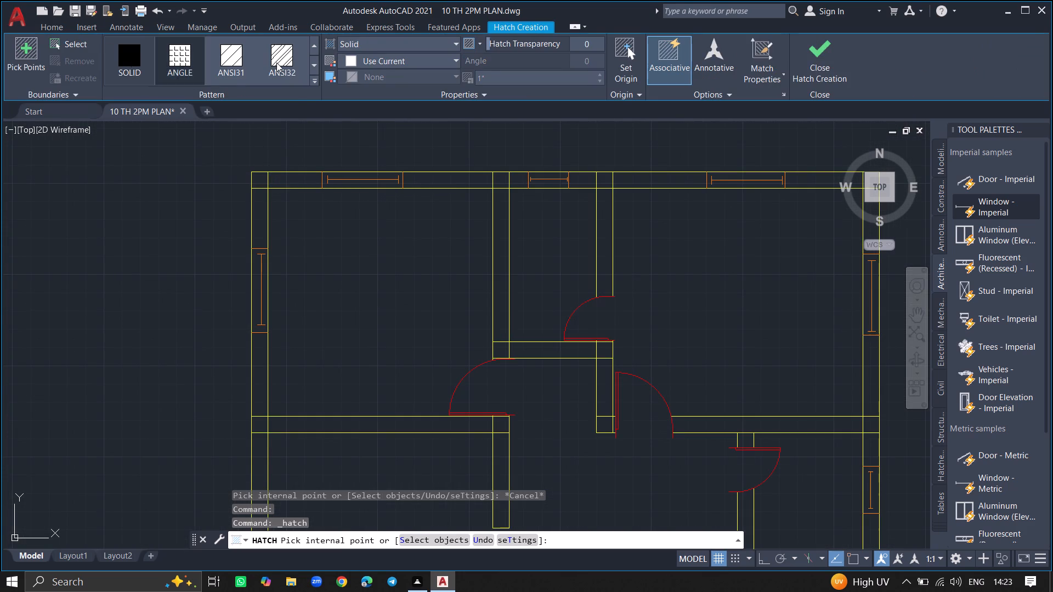
click(383, 58)
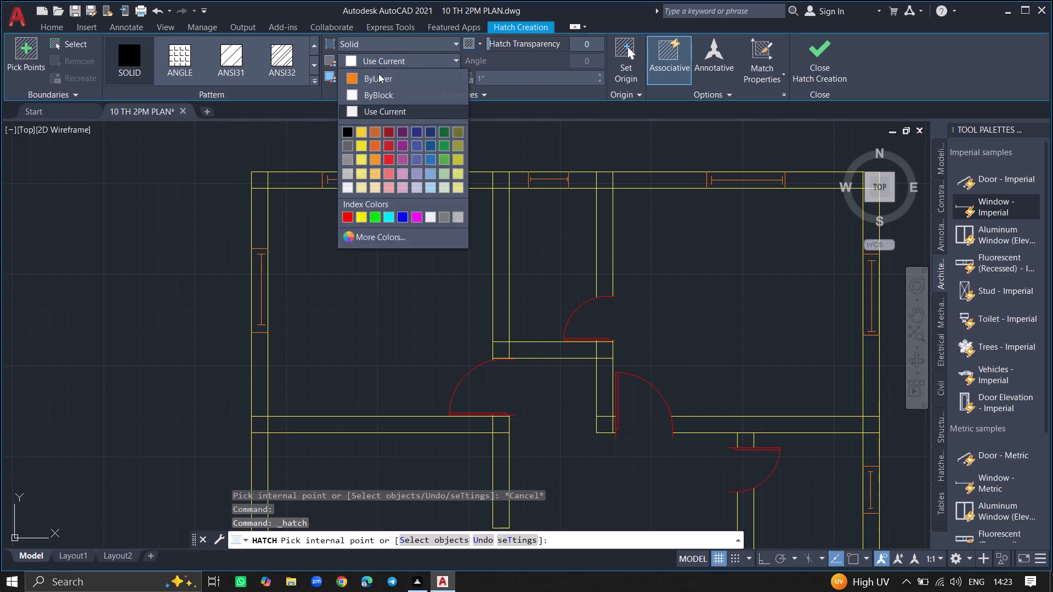
click(356, 215)
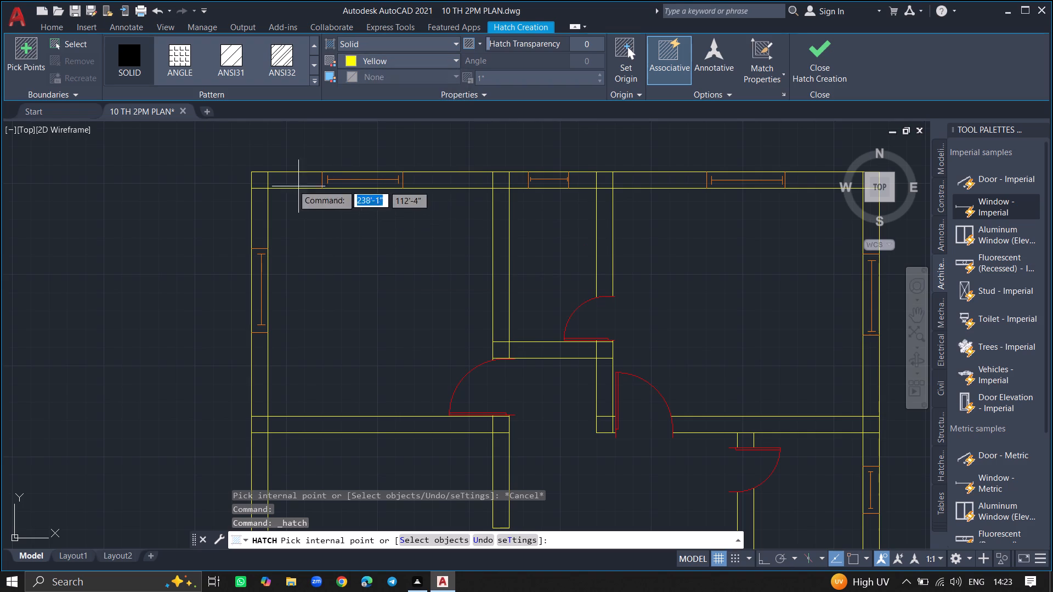
click(270, 177)
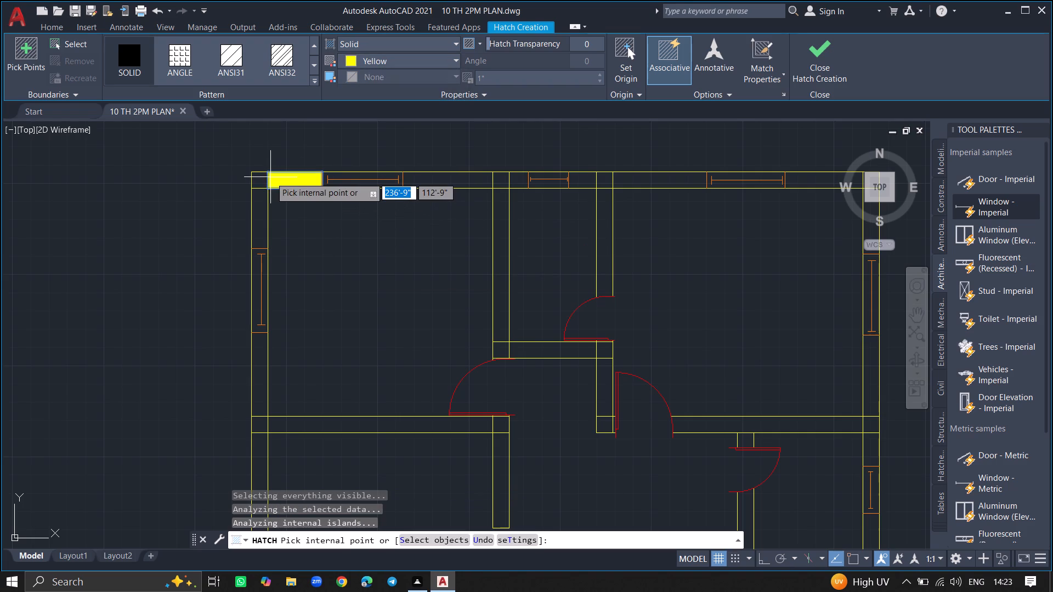
click(264, 177)
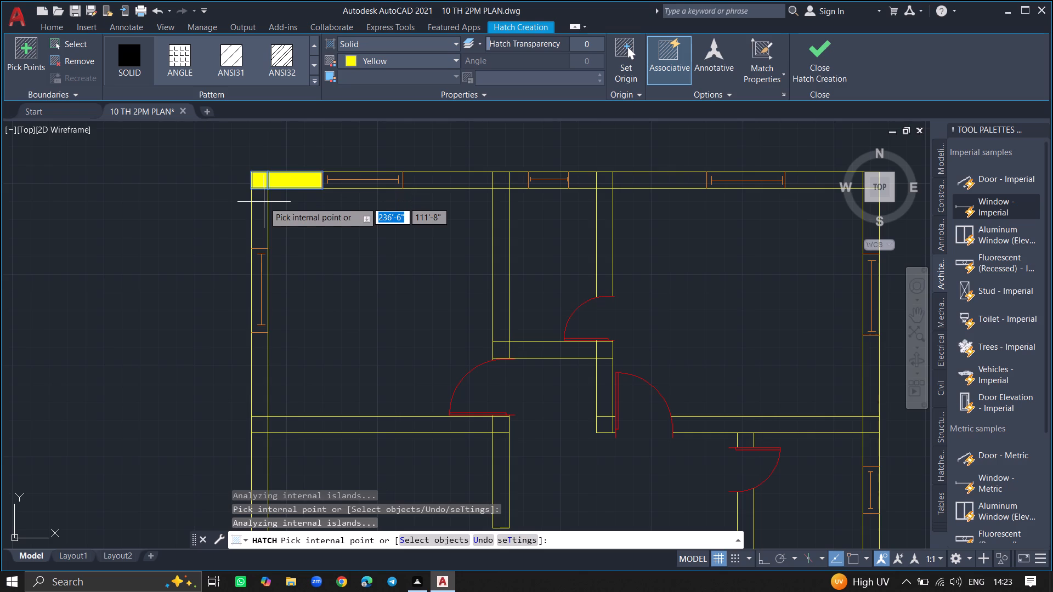
click(264, 202)
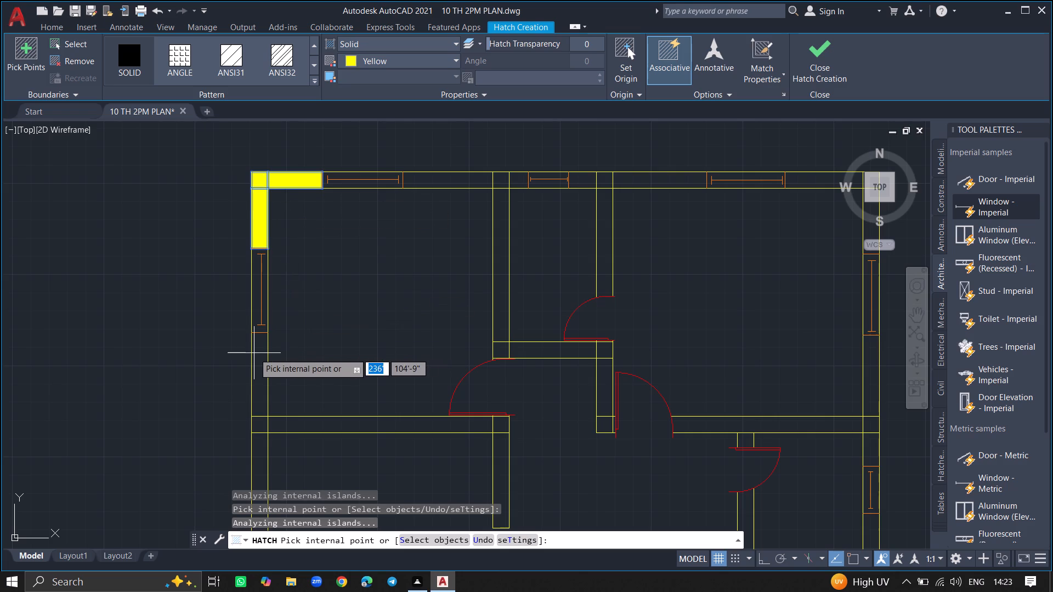
Fill the remaining walls around the upper-left room with the yellow solid hatch, extending along the top wall to the short middle window.
click(258, 355)
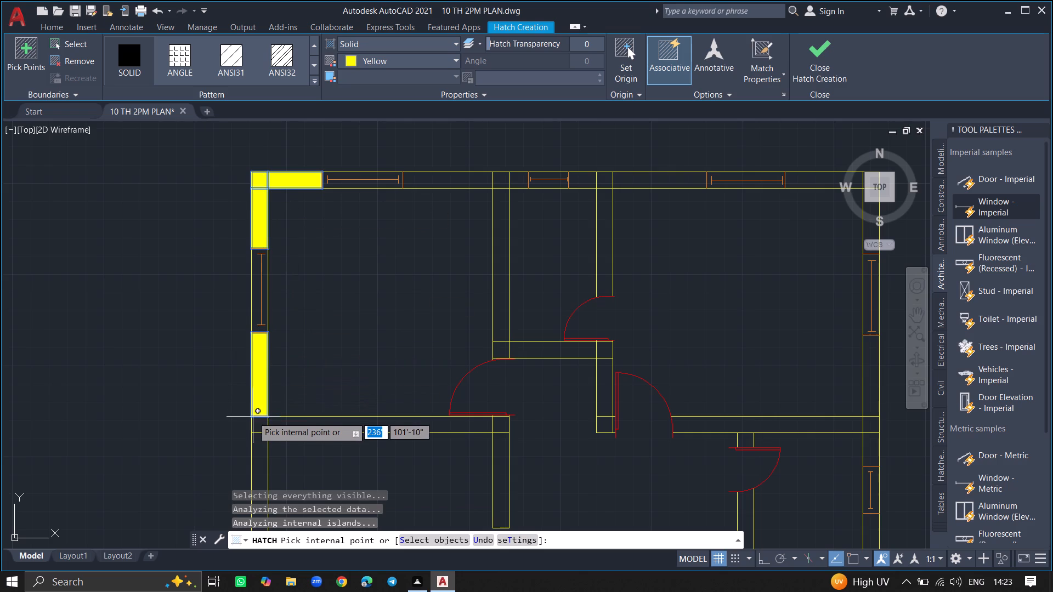
click(257, 419)
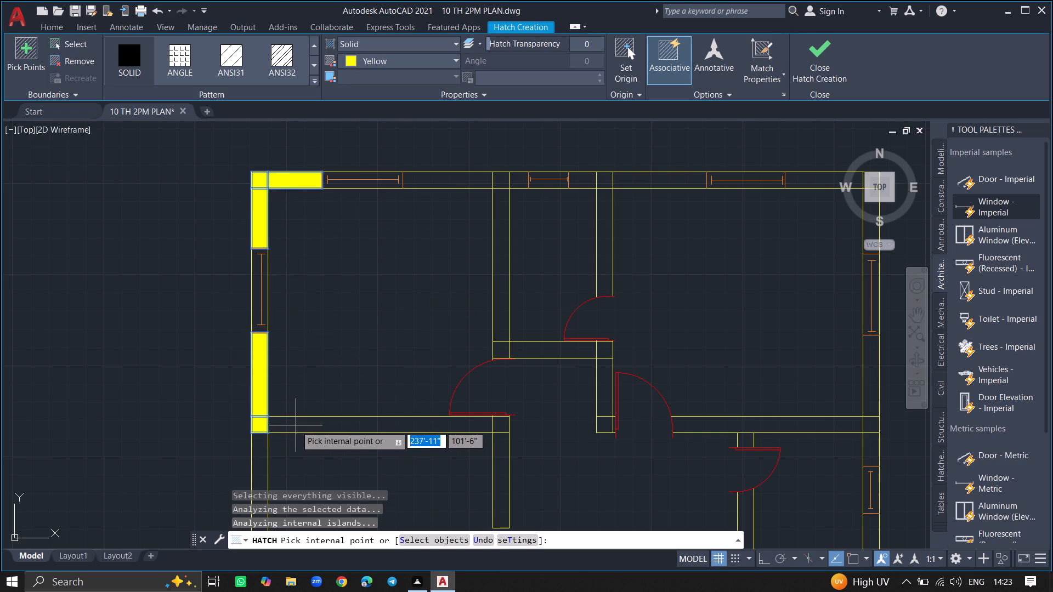
click(296, 425)
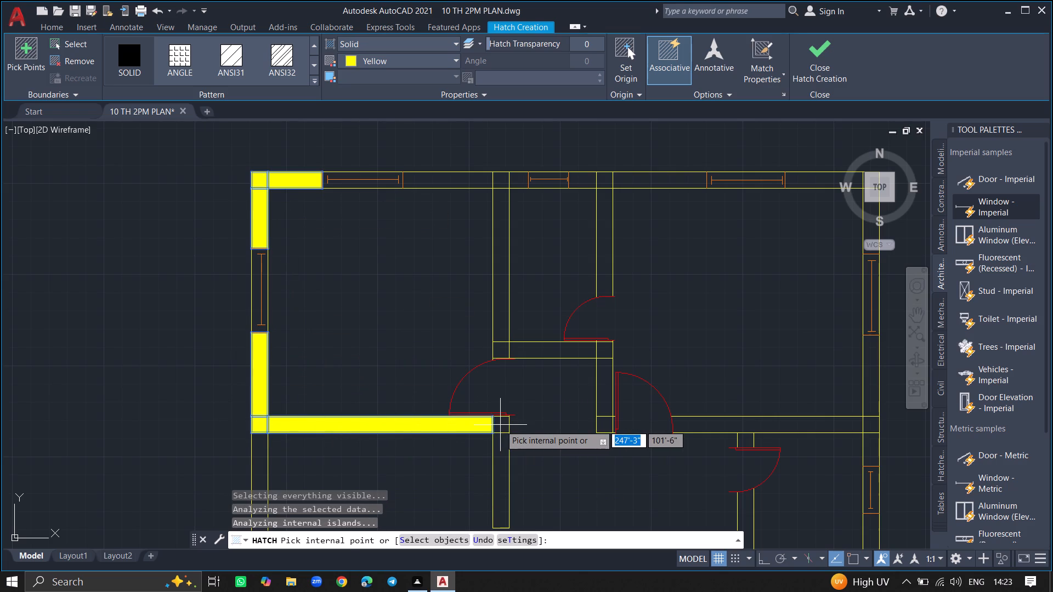
click(500, 425)
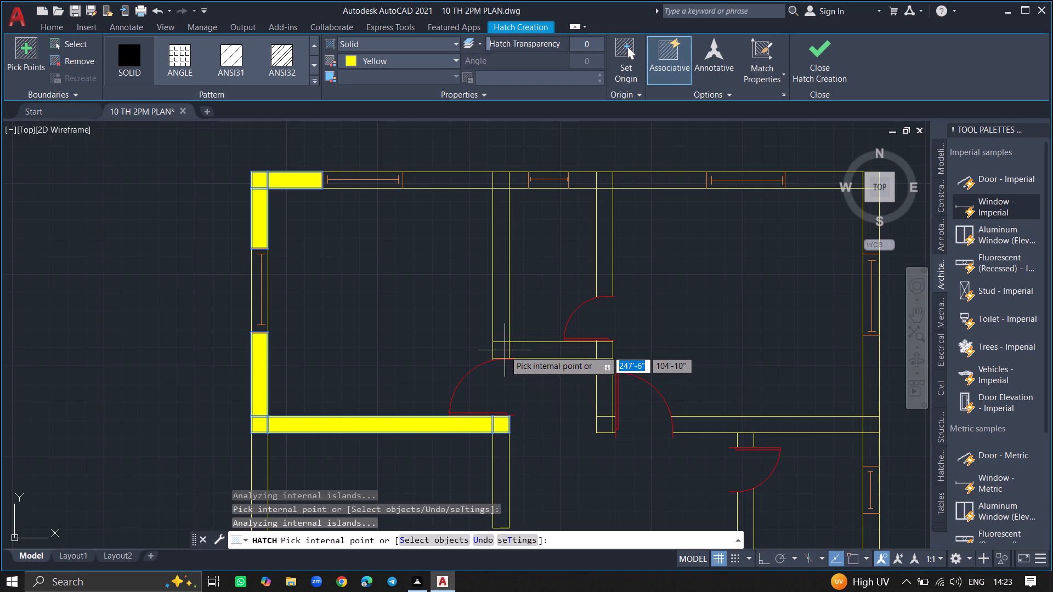
click(505, 350)
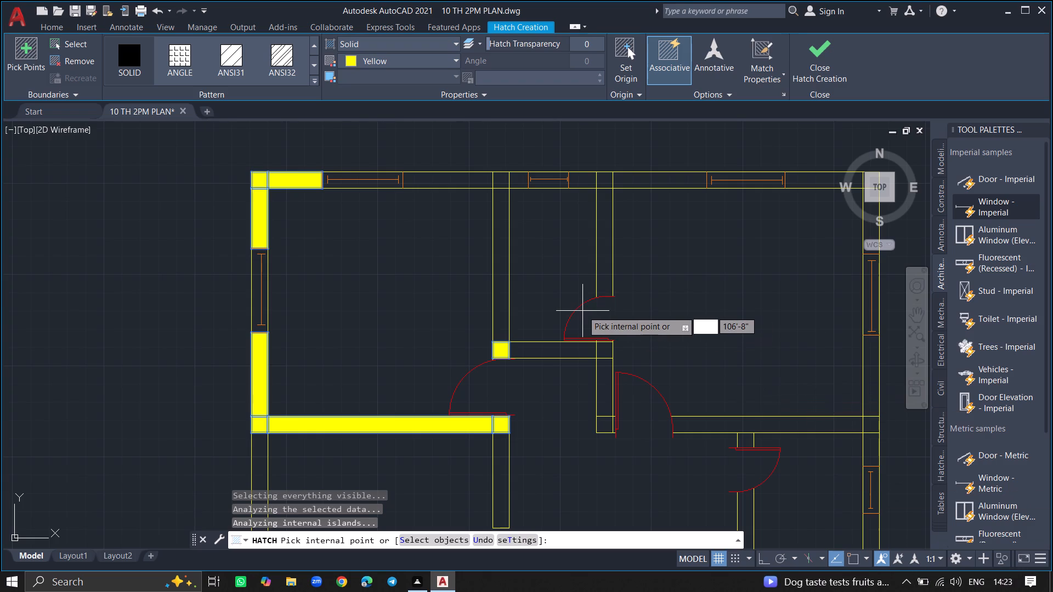
click(505, 296)
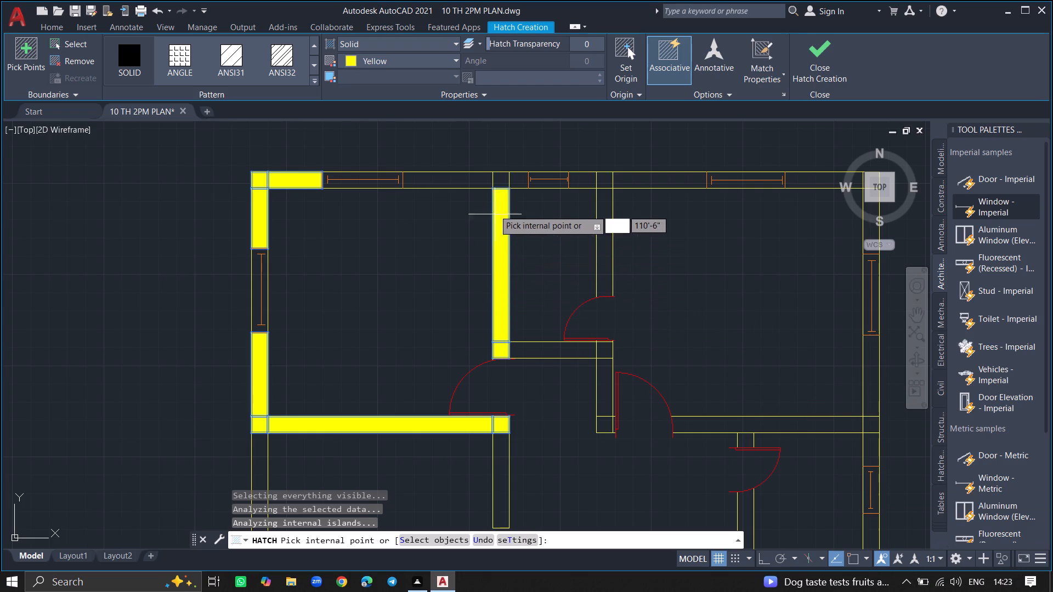
click(497, 178)
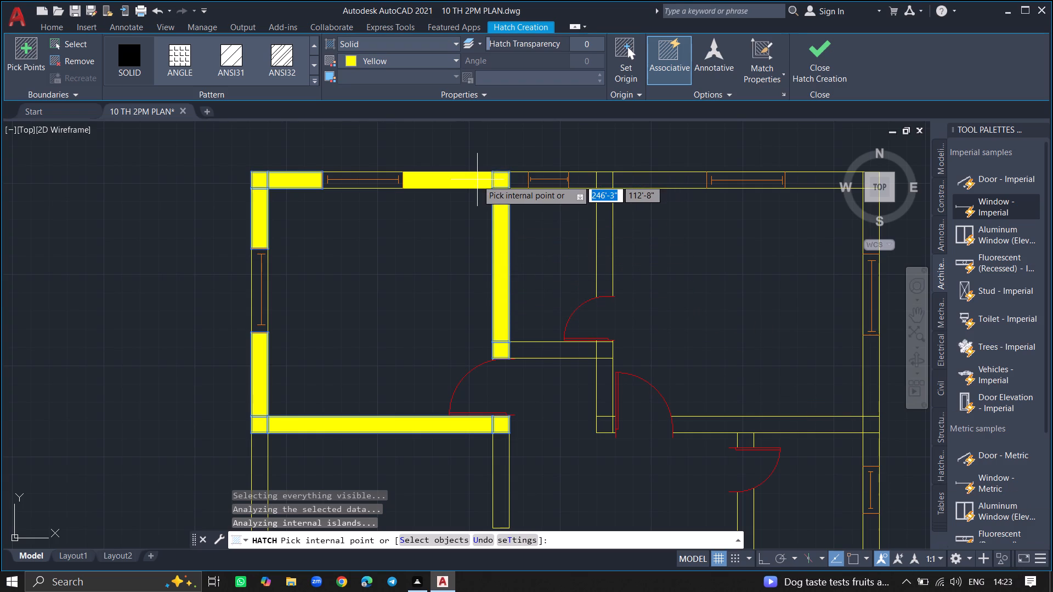
click(477, 180)
click(513, 178)
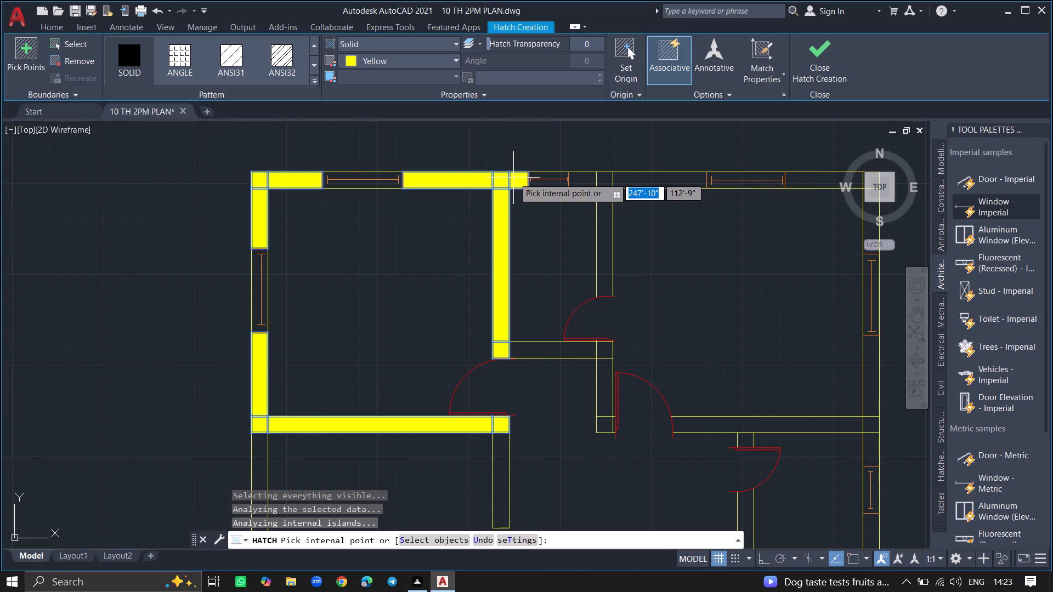
Hatch the small middle room's remaining top, right and bottom walls, plus the wall stub running down beside the upper-right room's door.
click(576, 176)
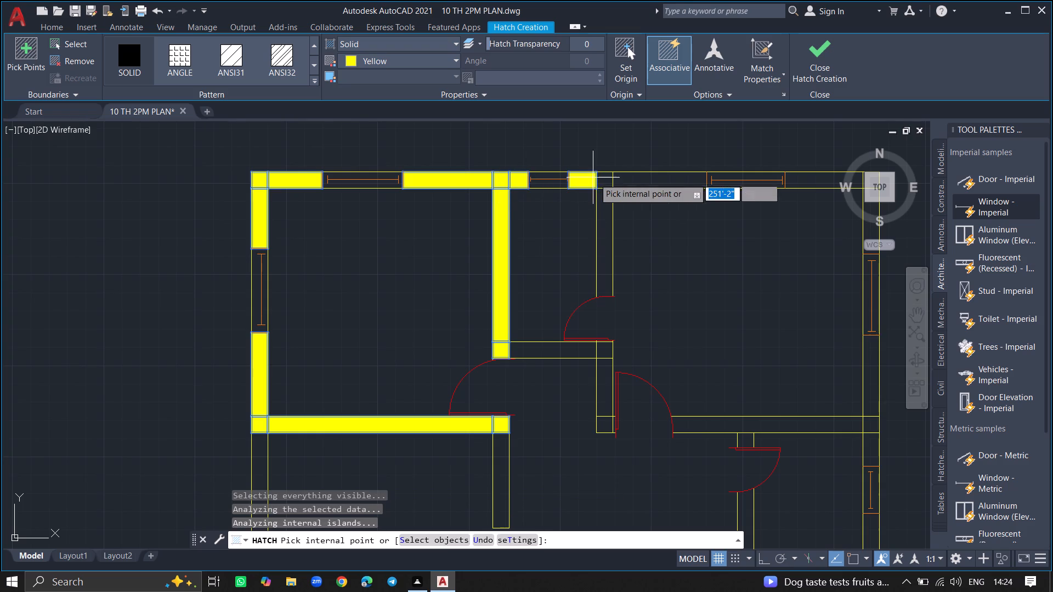
click(607, 180)
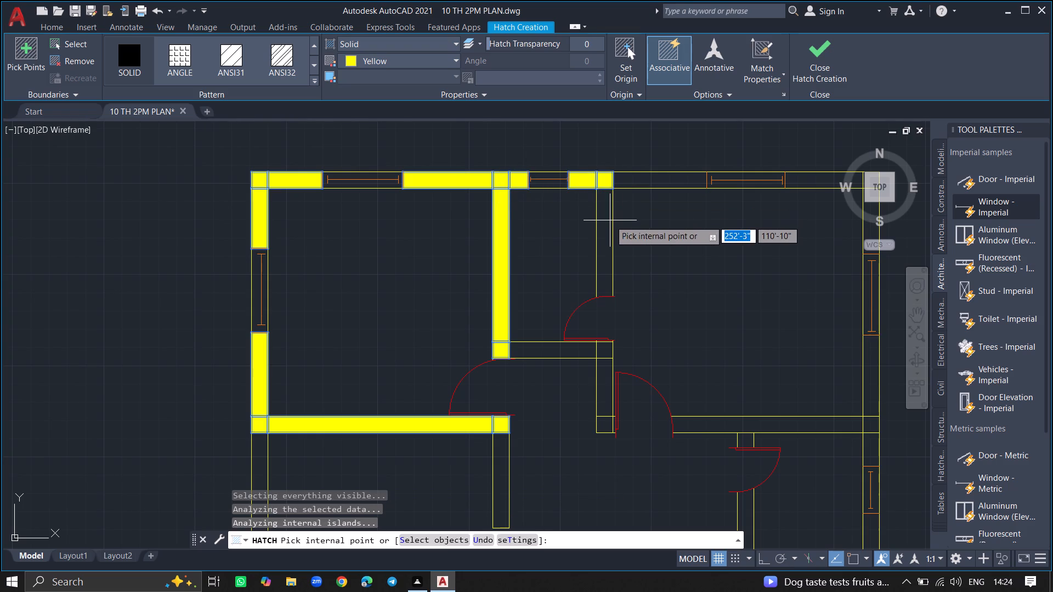
click(610, 220)
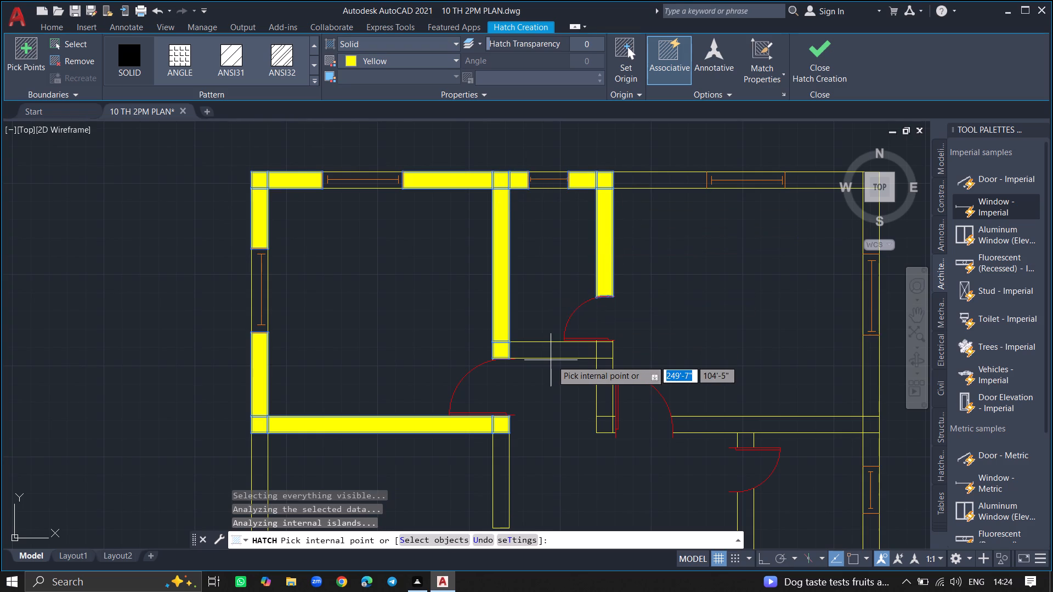
click(556, 352)
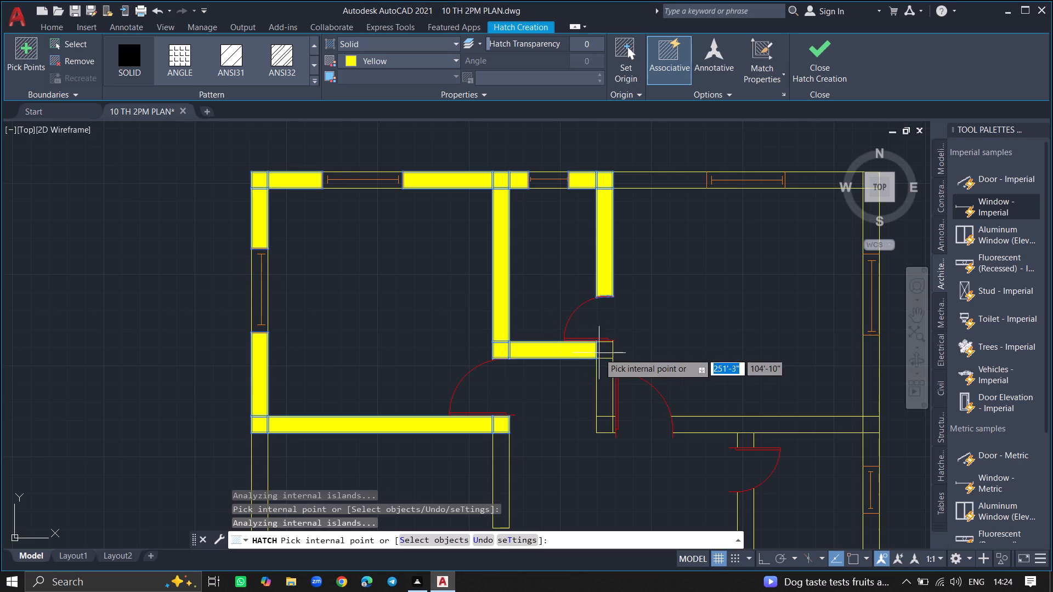
click(604, 350)
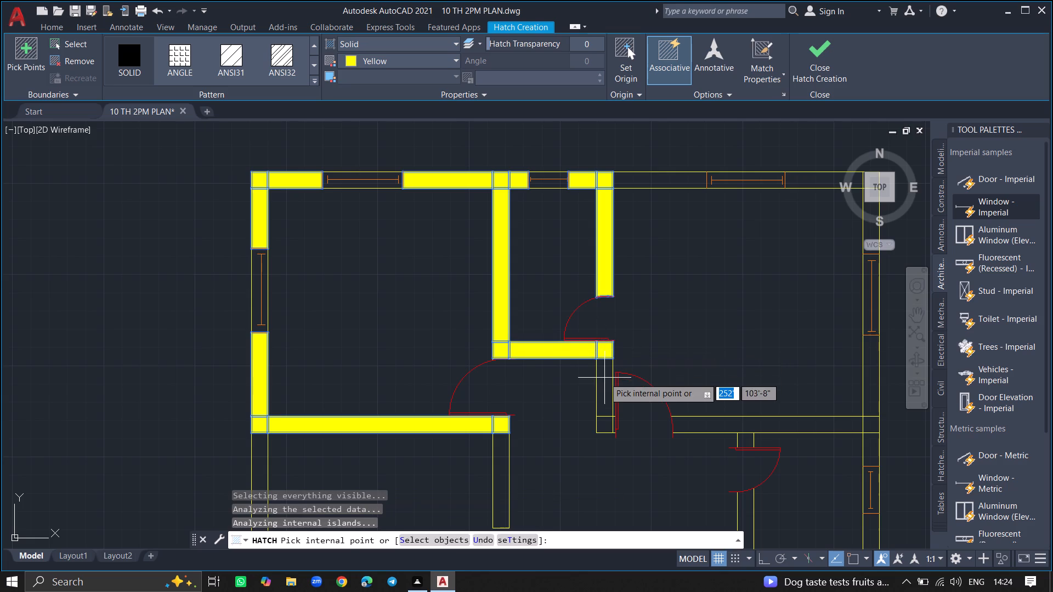
click(604, 378)
click(604, 422)
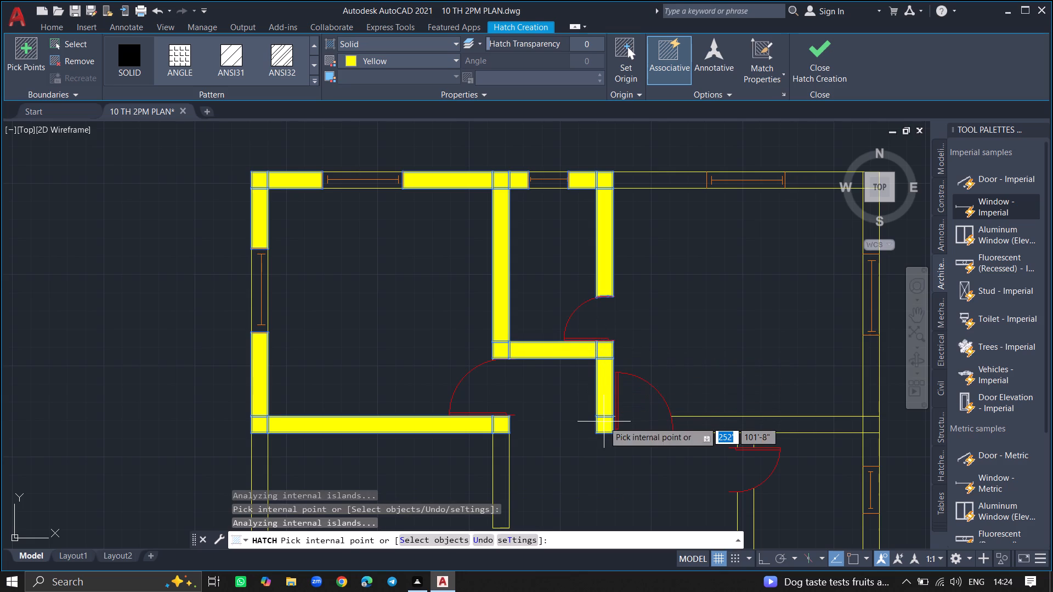
Hatch the upper-right room's bottom, top and right walls between the openings, continuing down to the upper small room's window.
click(692, 420)
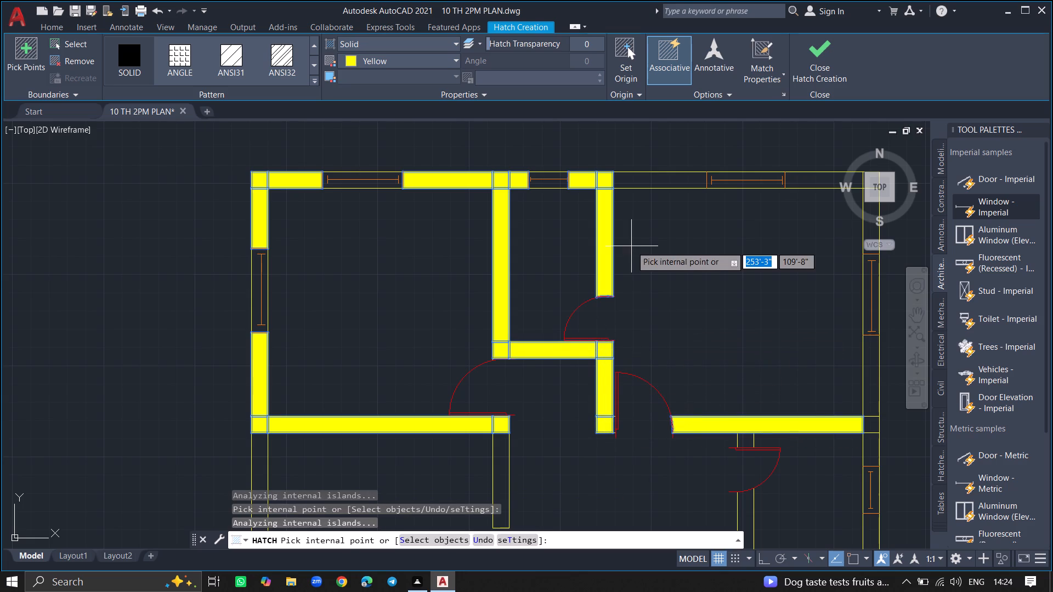
click(637, 181)
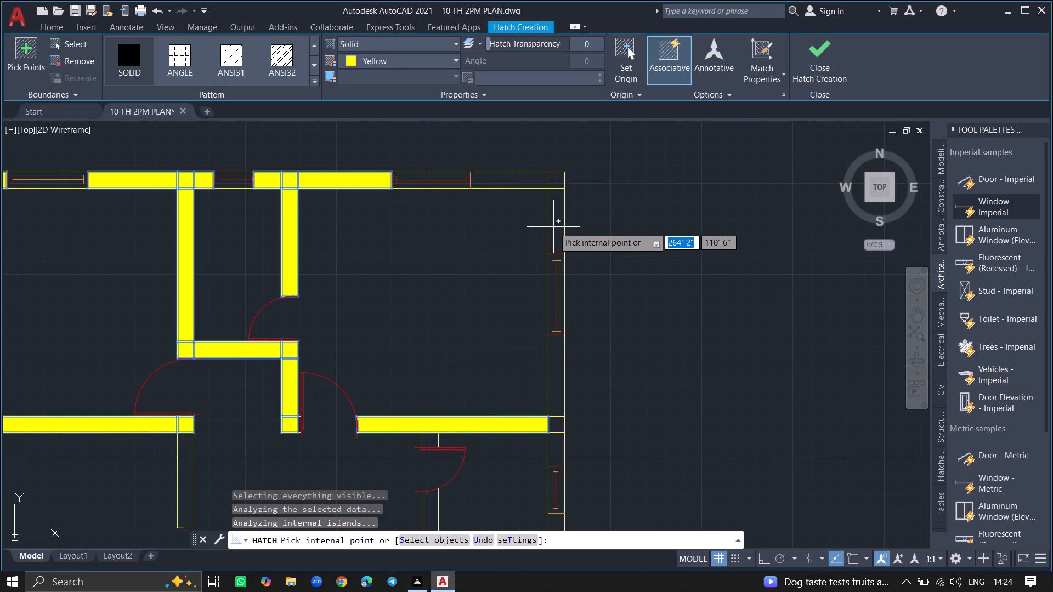
click(553, 225)
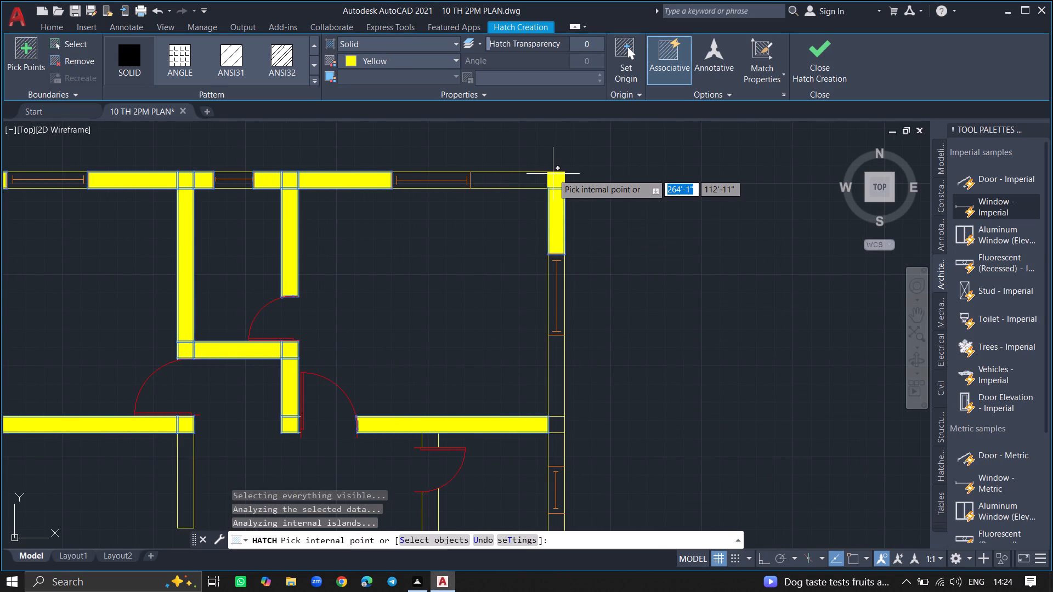
click(553, 174)
click(530, 174)
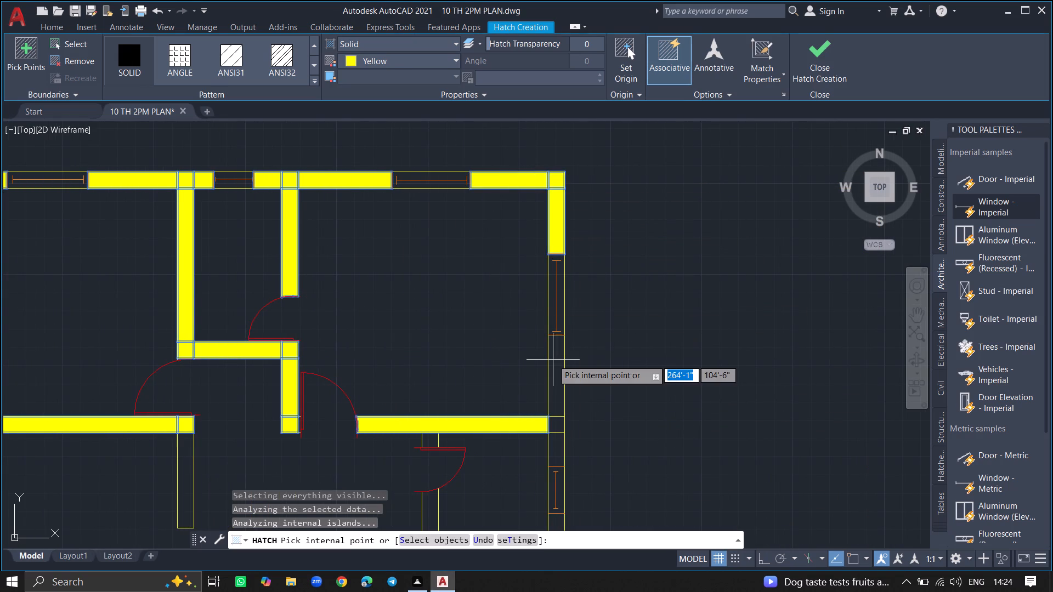
click(553, 360)
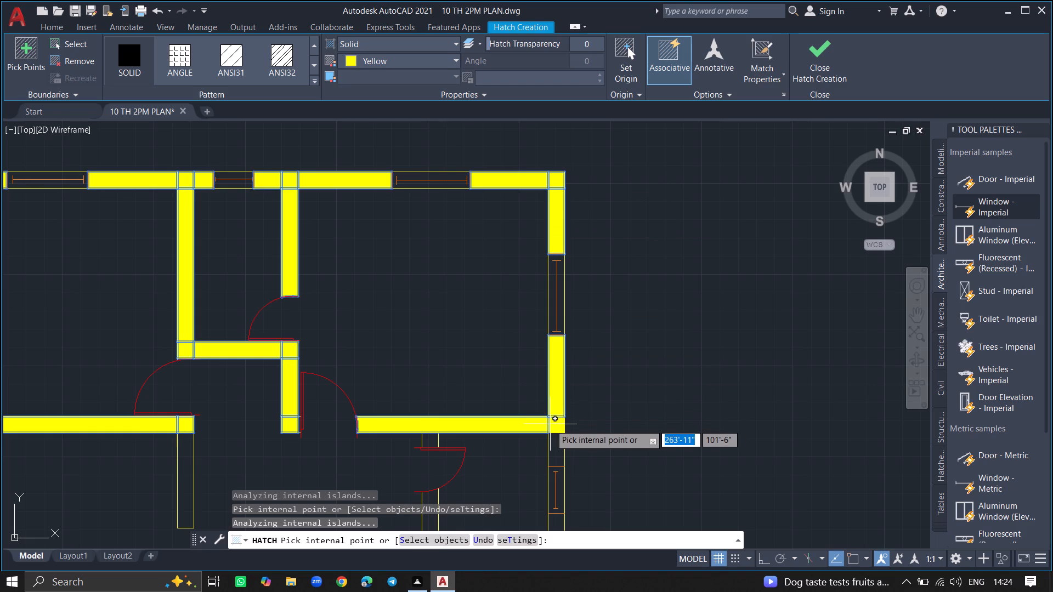
click(550, 424)
click(554, 451)
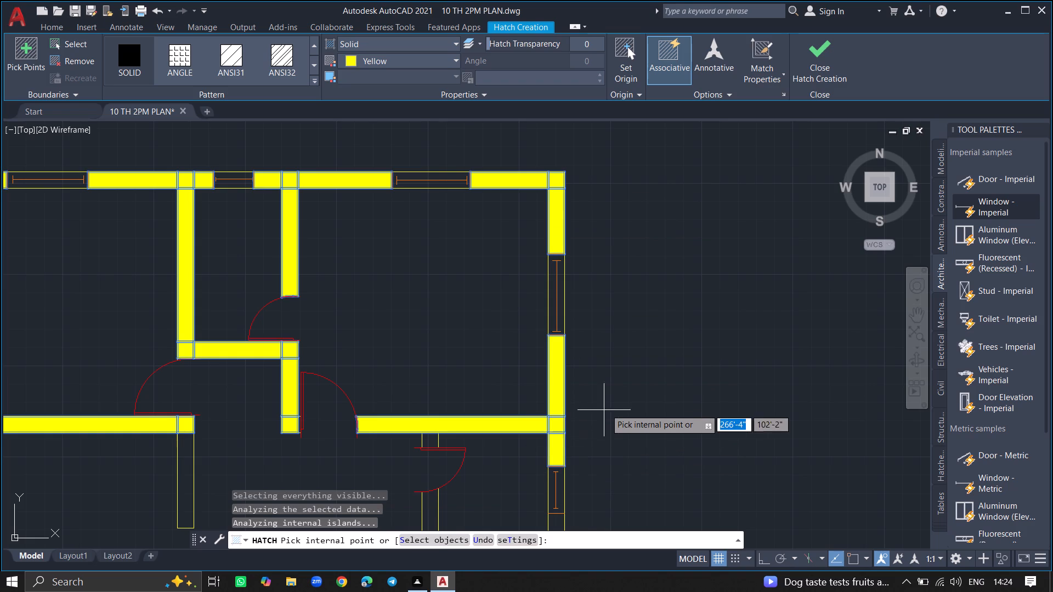
Hatch the upper small room's left wall above and below its door, plus the wall stub descending from the upper-left room's bottom-right corner.
ctrl+scroll(614, 396, down, 3)
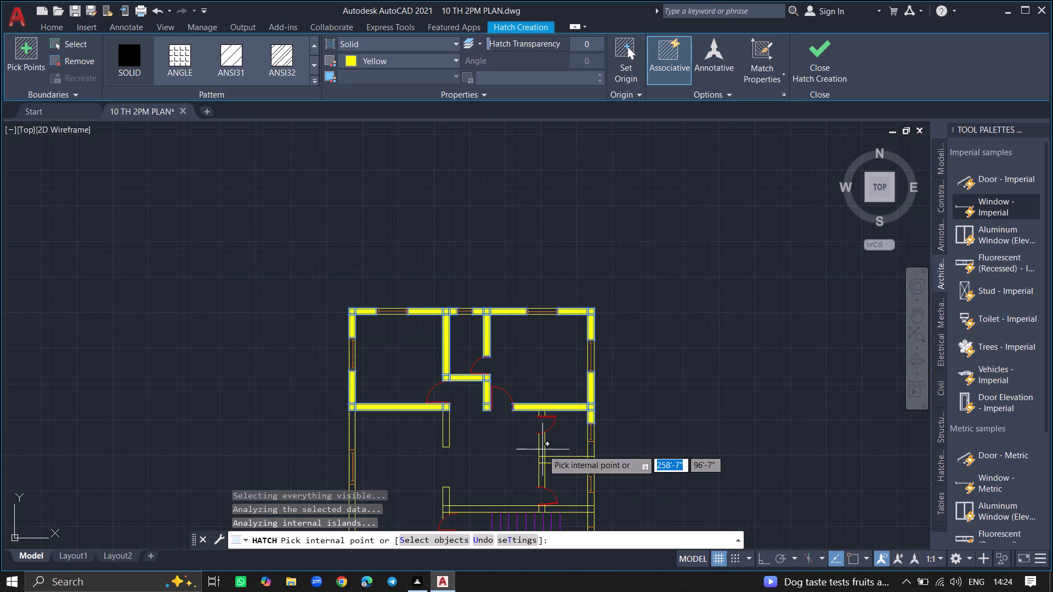
click(541, 449)
ctrl+scroll(541, 449, up, 4)
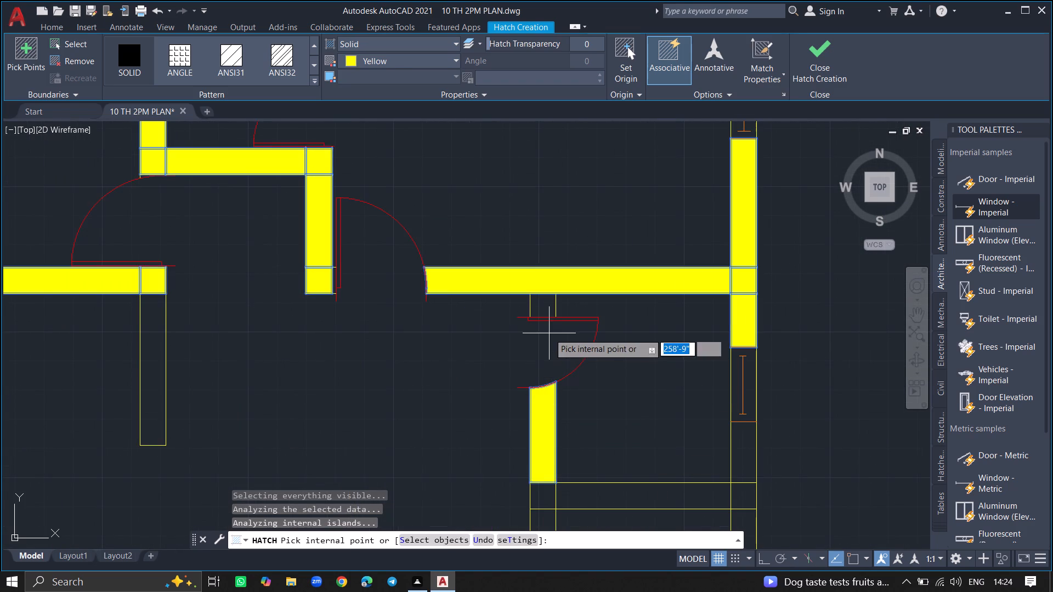
click(542, 296)
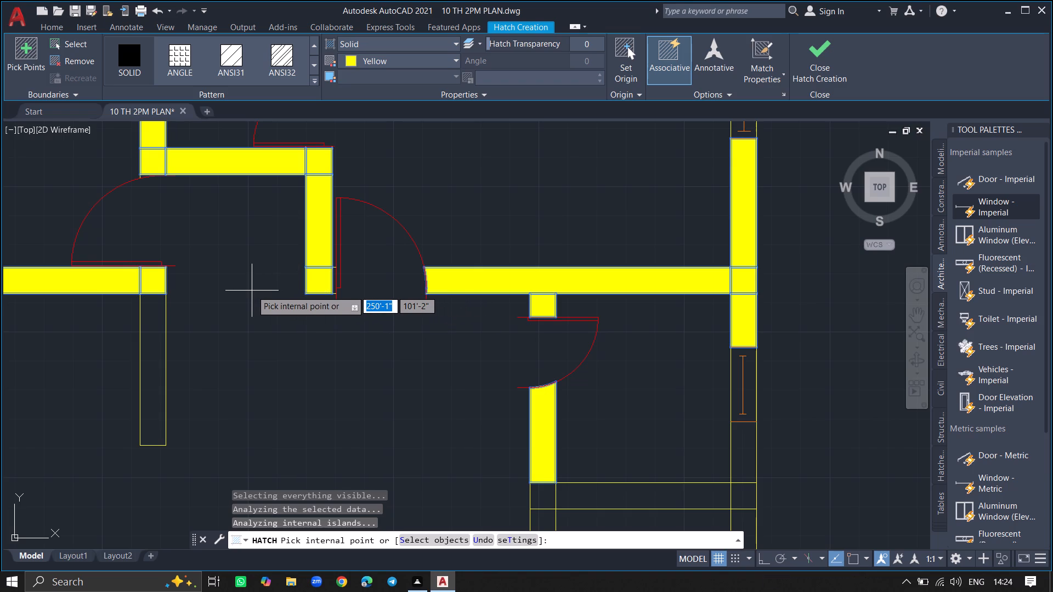
click(156, 355)
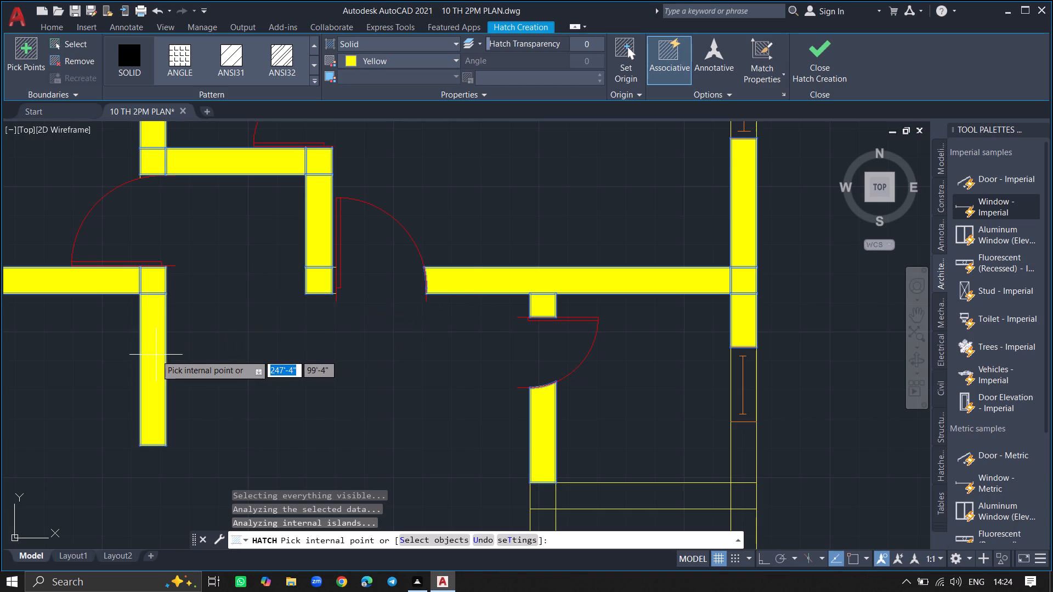
Hatch the left outer wall below the upper-left room on both sides of its window, down through the lower-left room's top corner.
ctrl+scroll(156, 355, down, 4)
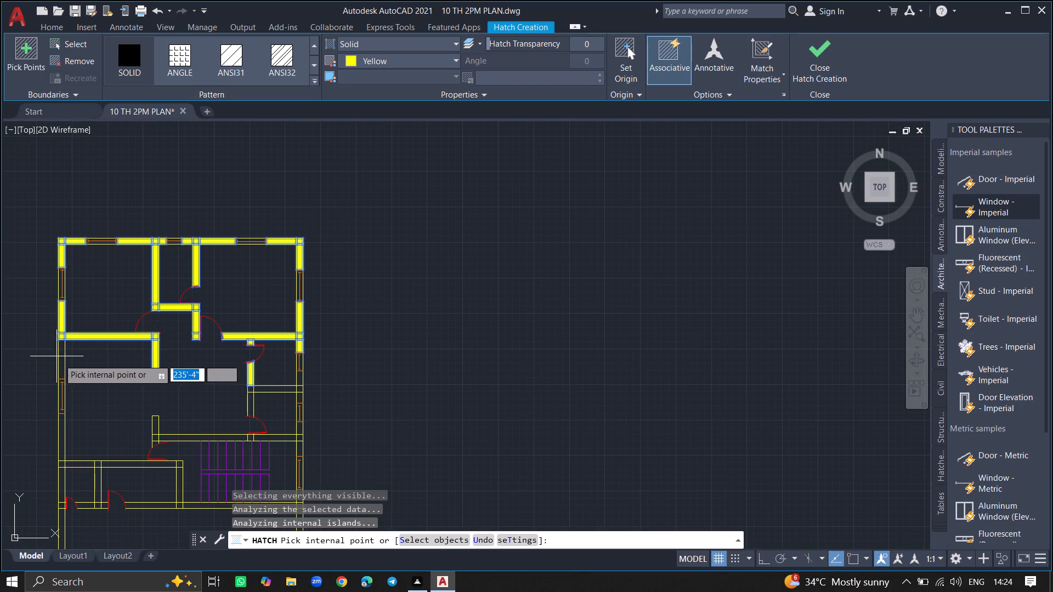
click(60, 360)
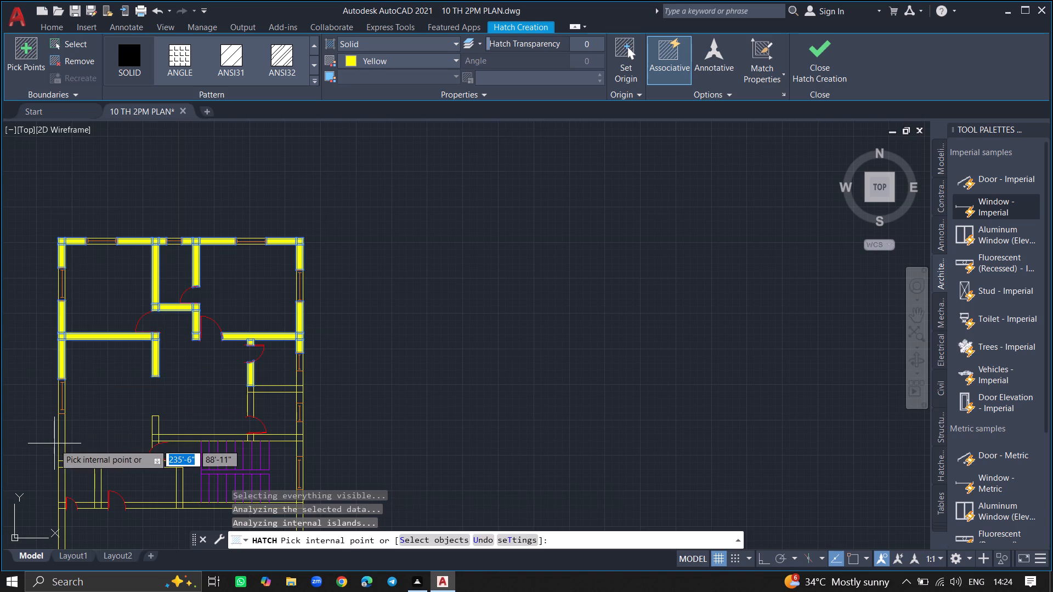
ctrl+scroll(59, 445, up, 6)
click(59, 445)
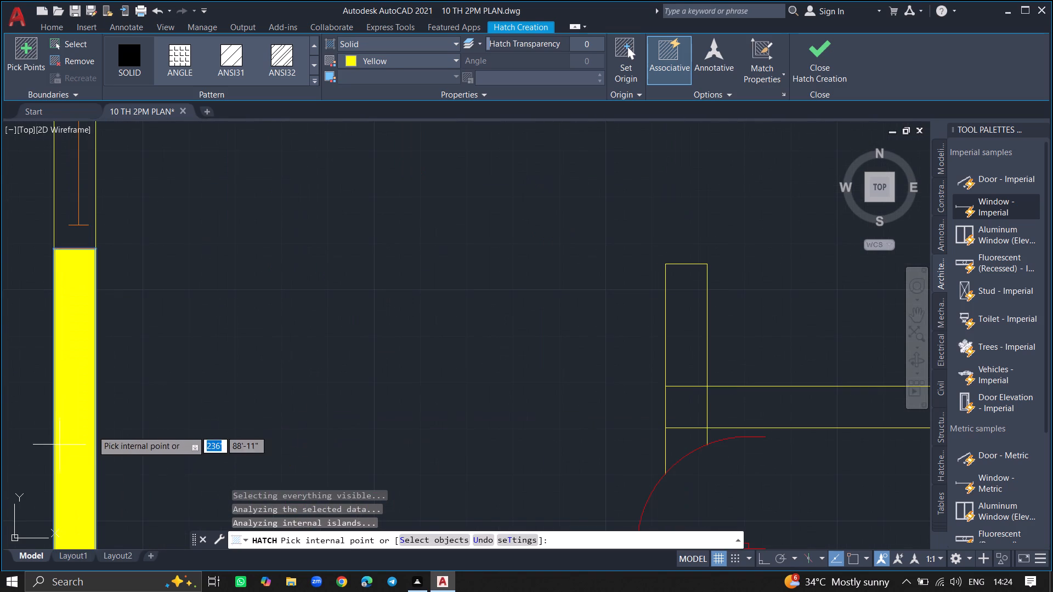
ctrl+scroll(141, 419, down, 5)
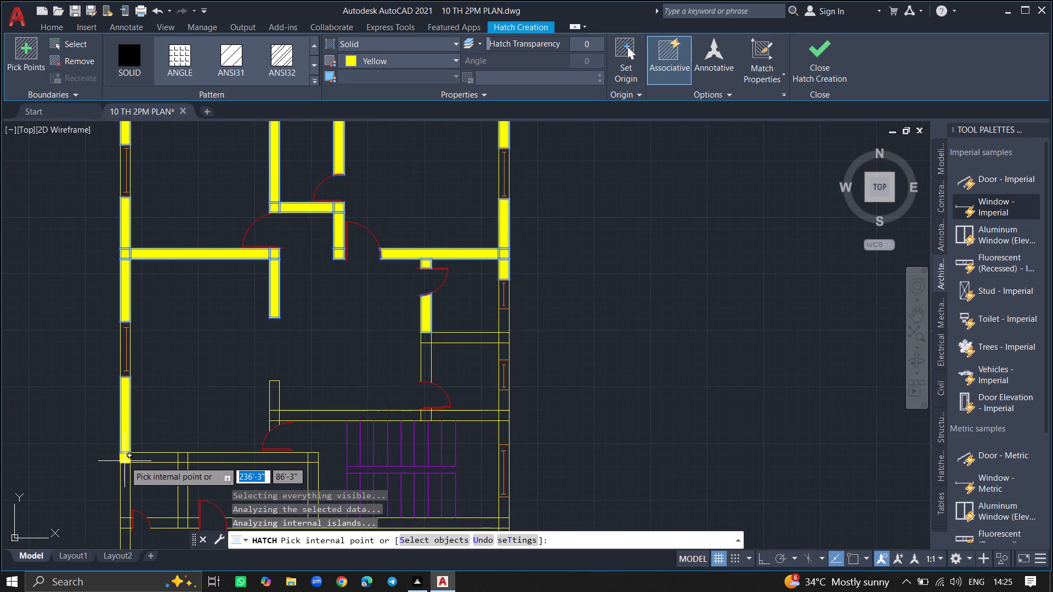
ctrl+scroll(124, 461, up, 5)
click(124, 461)
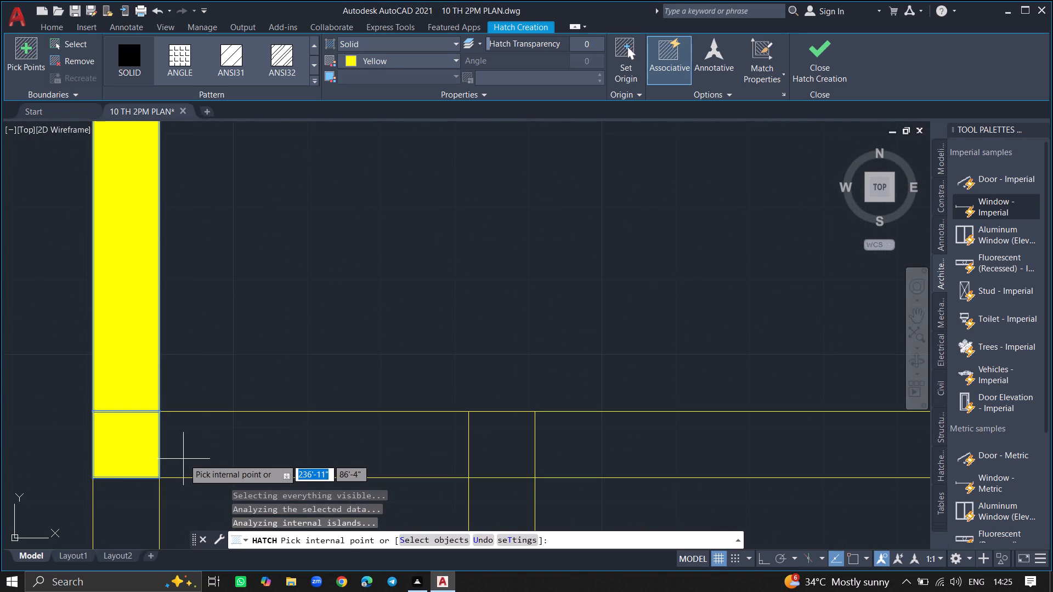
Hatch the two lower-left rooms' top wall, dividing wall and left wall, plus the bottom wall between their two doors, including the junctions.
click(186, 458)
ctrl+scroll(216, 360, down, 5)
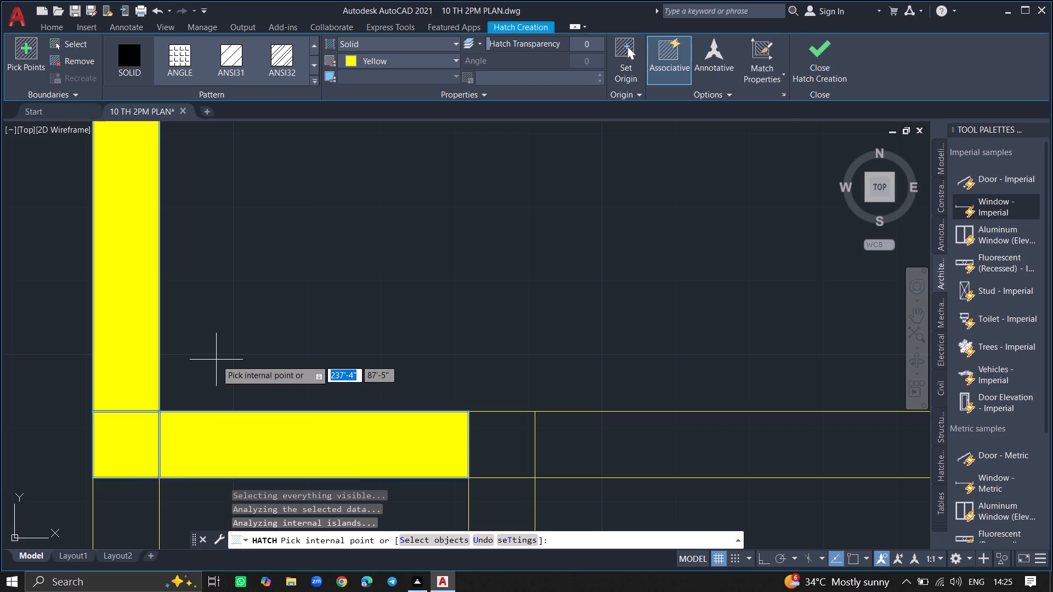
ctrl+scroll(216, 360, down, 5)
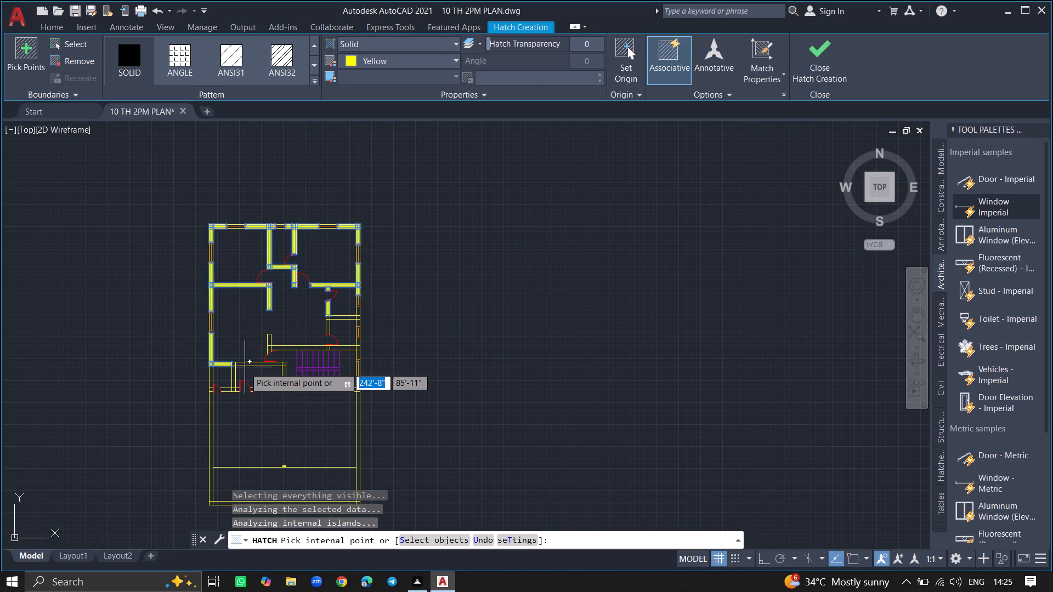
ctrl+scroll(245, 368, up, 3)
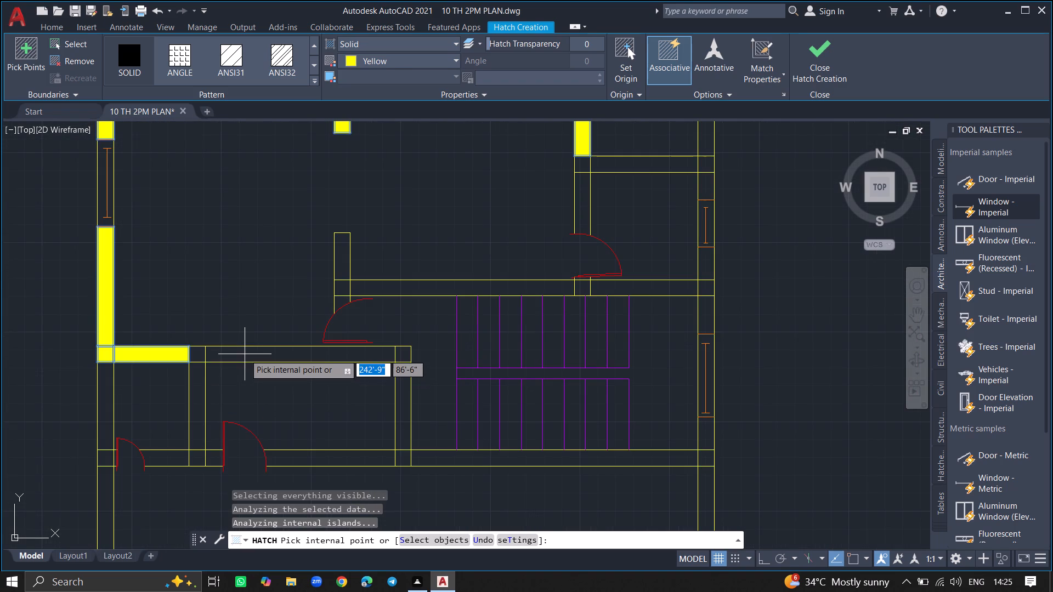
click(245, 354)
click(195, 352)
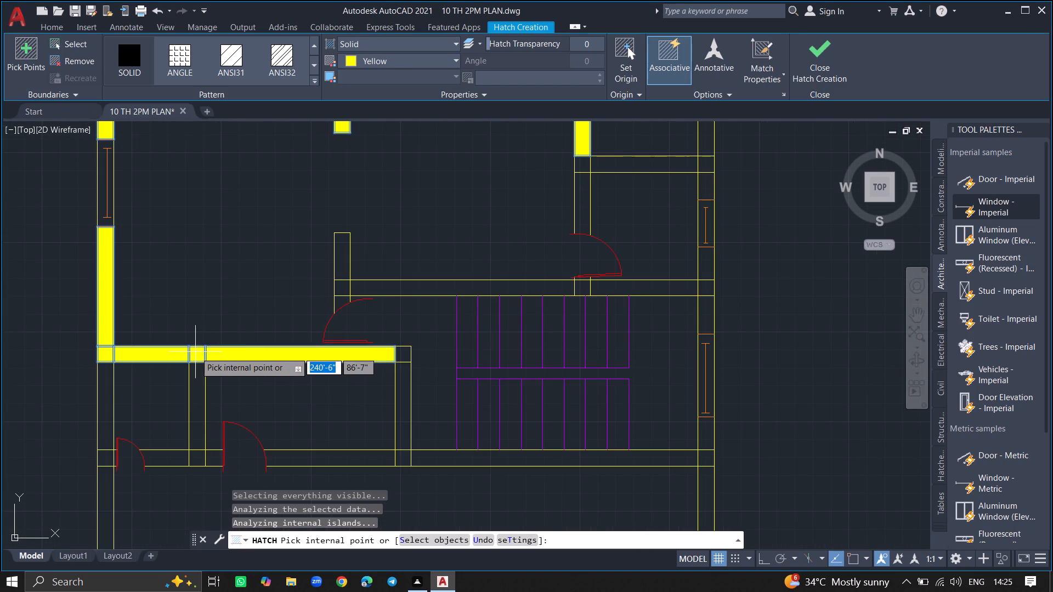
click(194, 391)
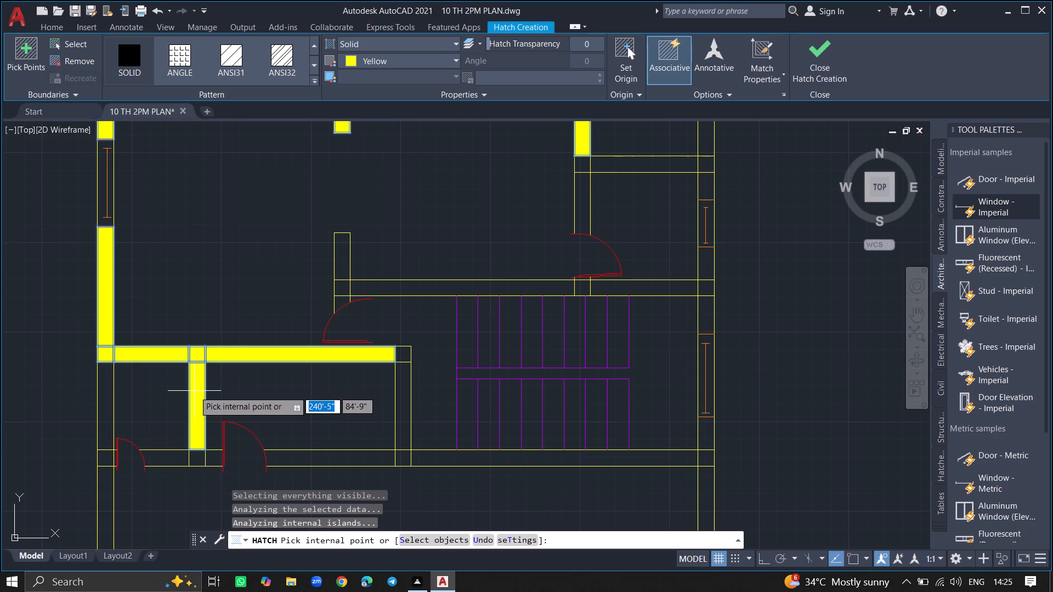
click(106, 394)
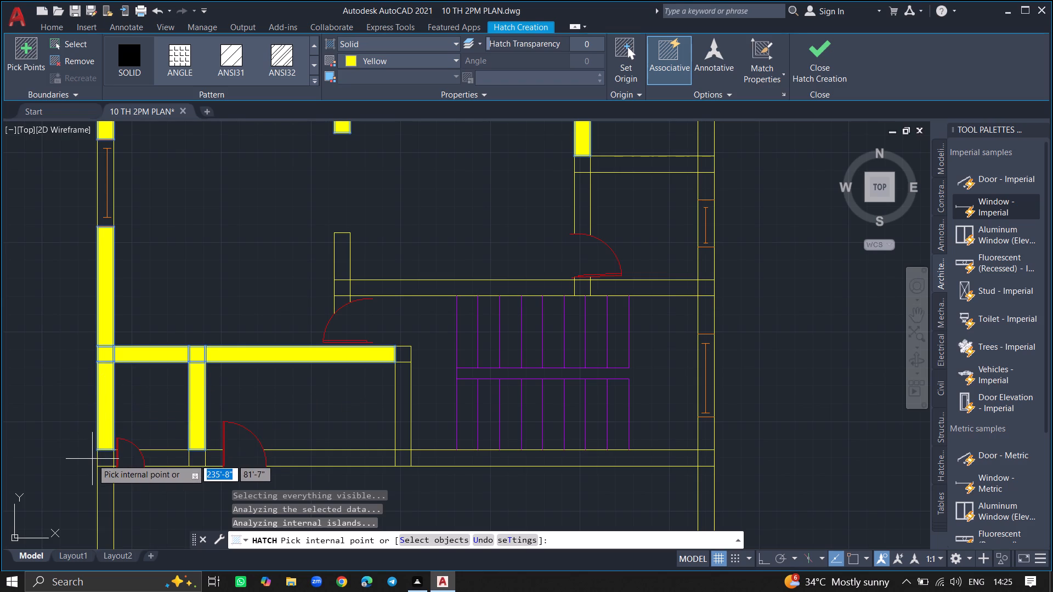
click(99, 458)
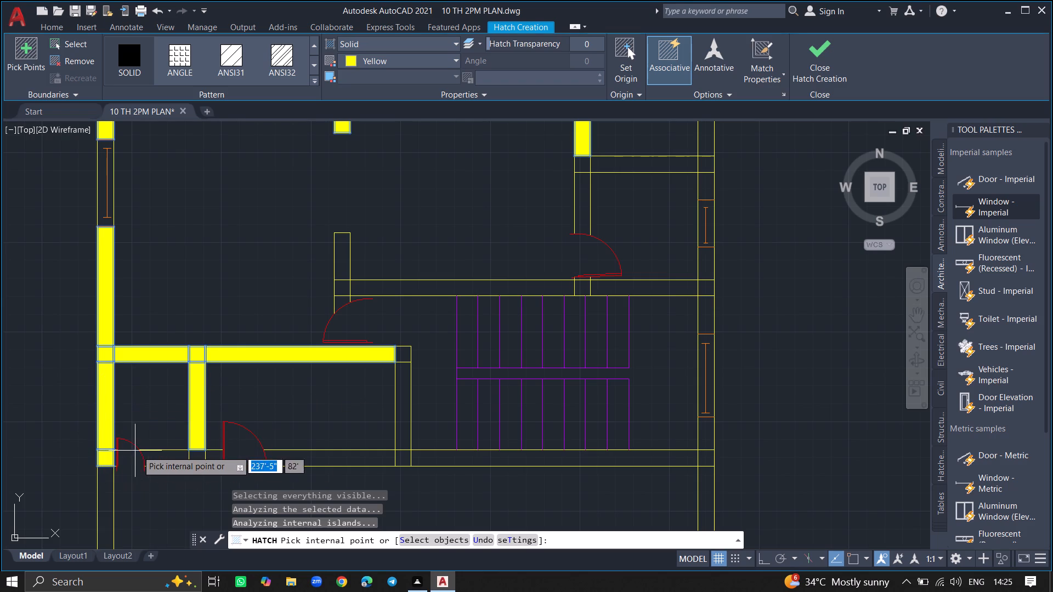
click(154, 461)
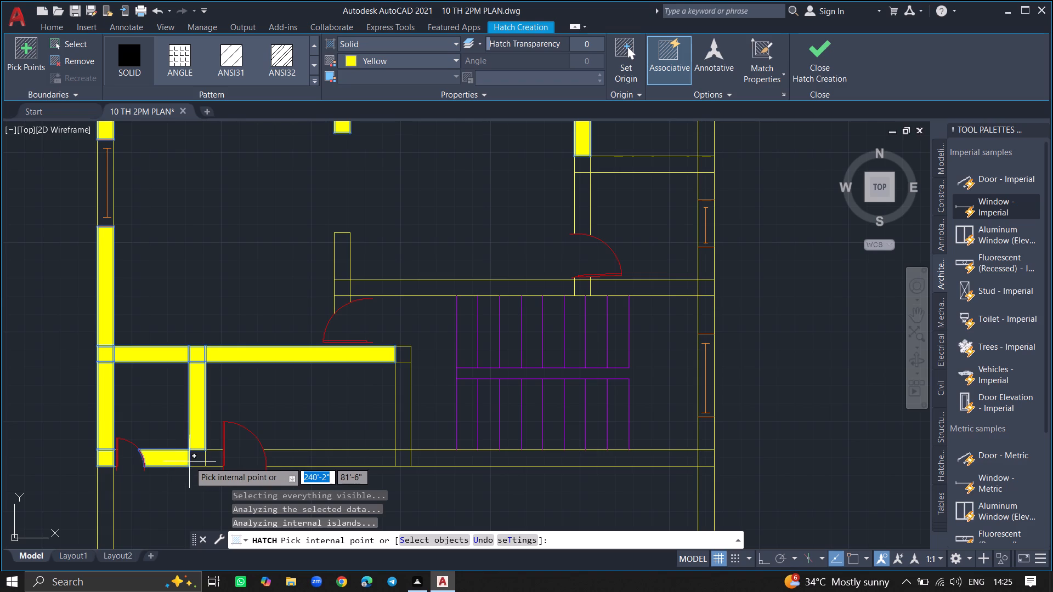
click(191, 462)
click(207, 457)
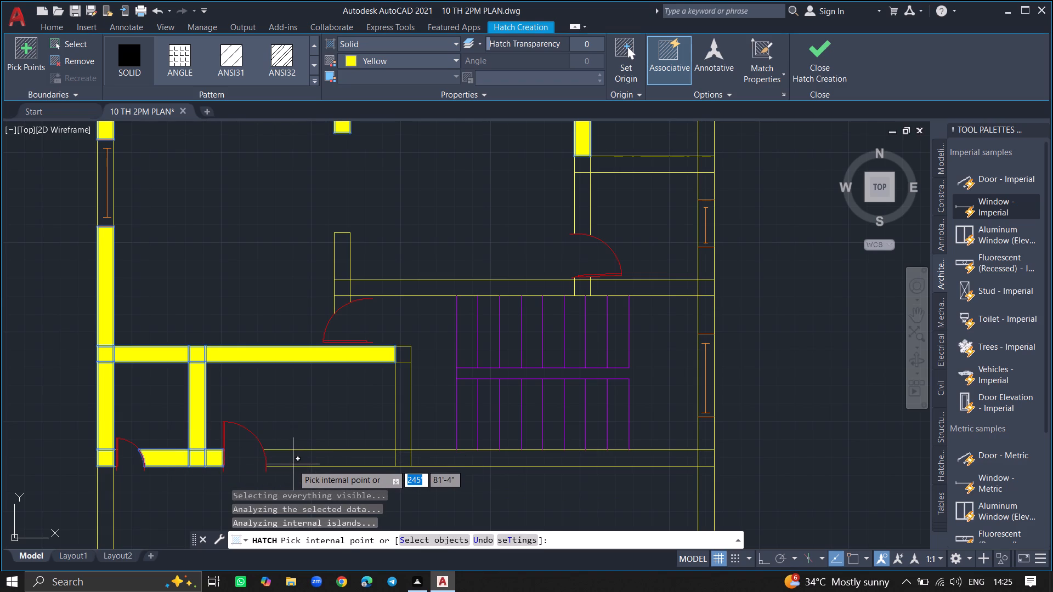
Hatch the bottom wall from the second lower-left room's door to the right outer wall, plus that room's right wall and both its corners.
click(293, 464)
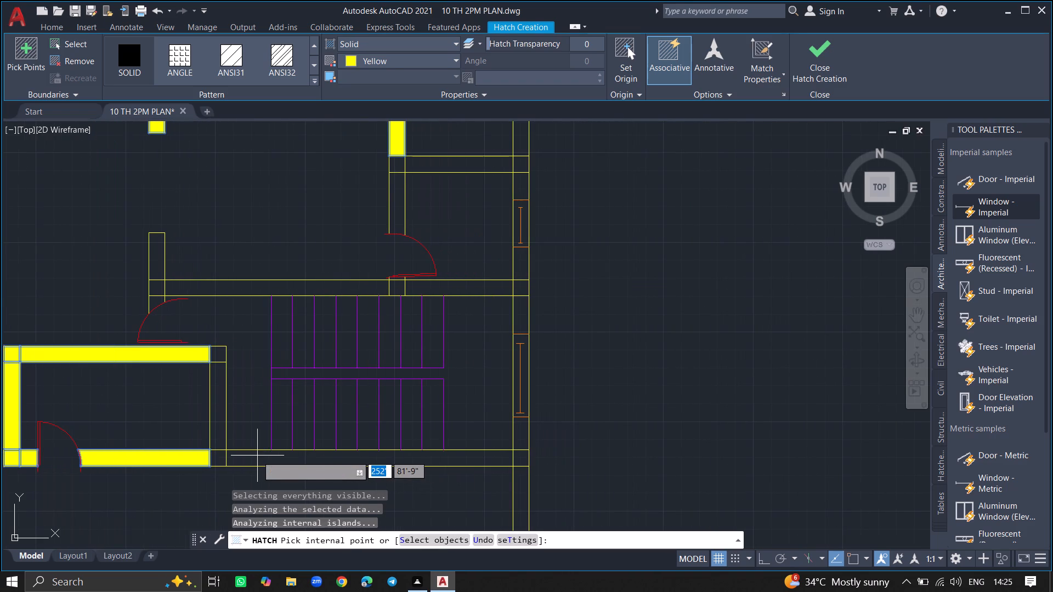
click(257, 456)
click(218, 437)
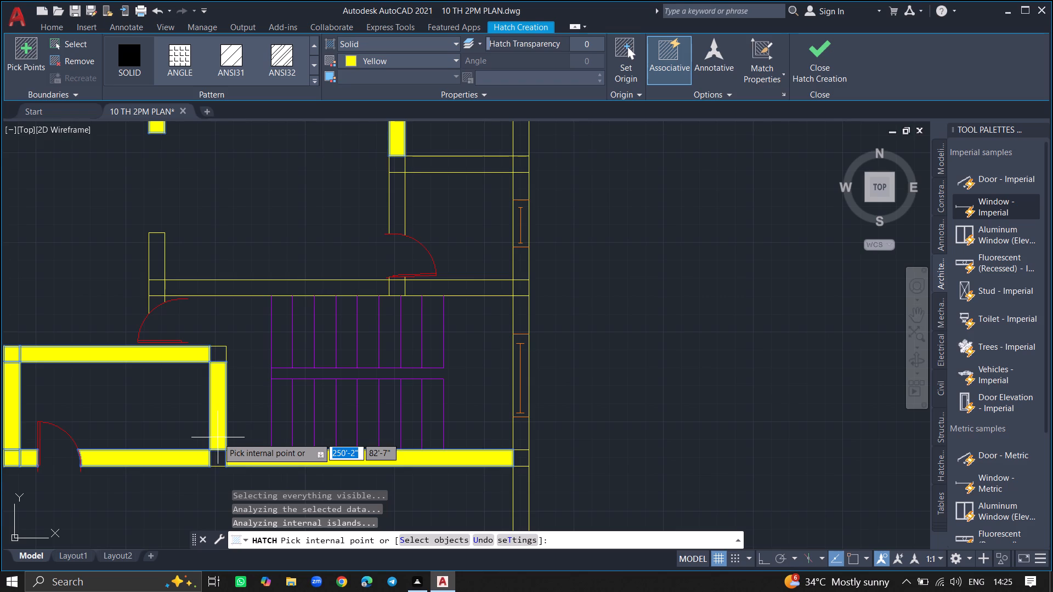
click(216, 462)
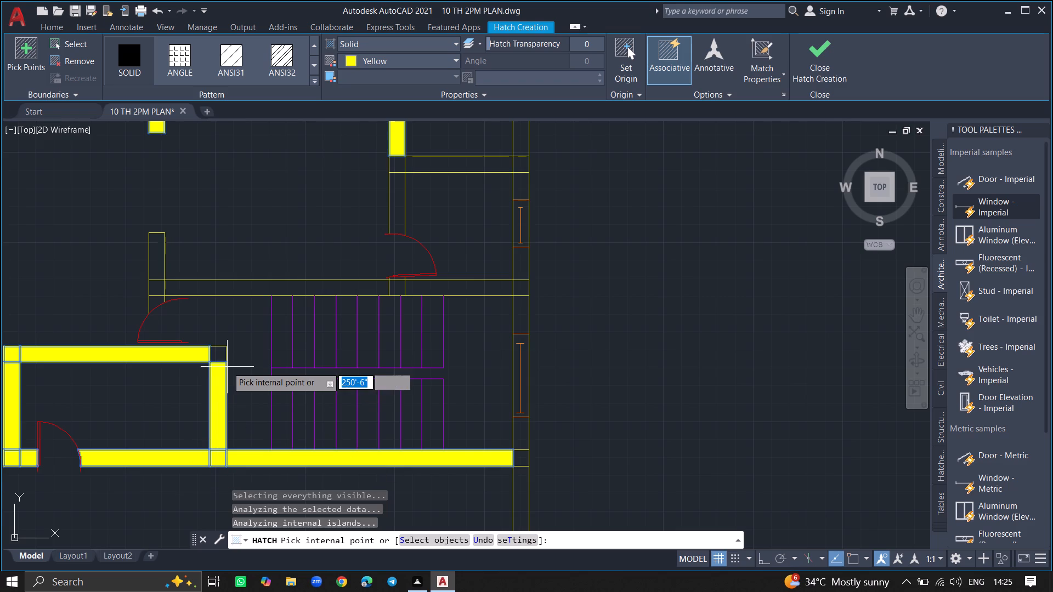
click(219, 356)
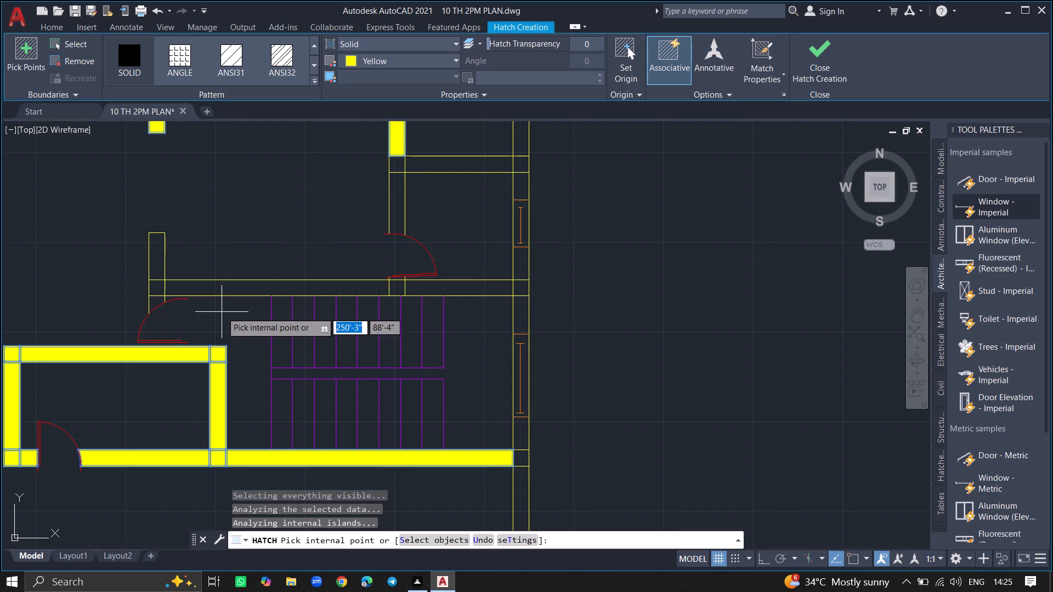
Hatch the full wall above the staircase up to the right outer wall, including the stub at its left end down to the door.
click(224, 288)
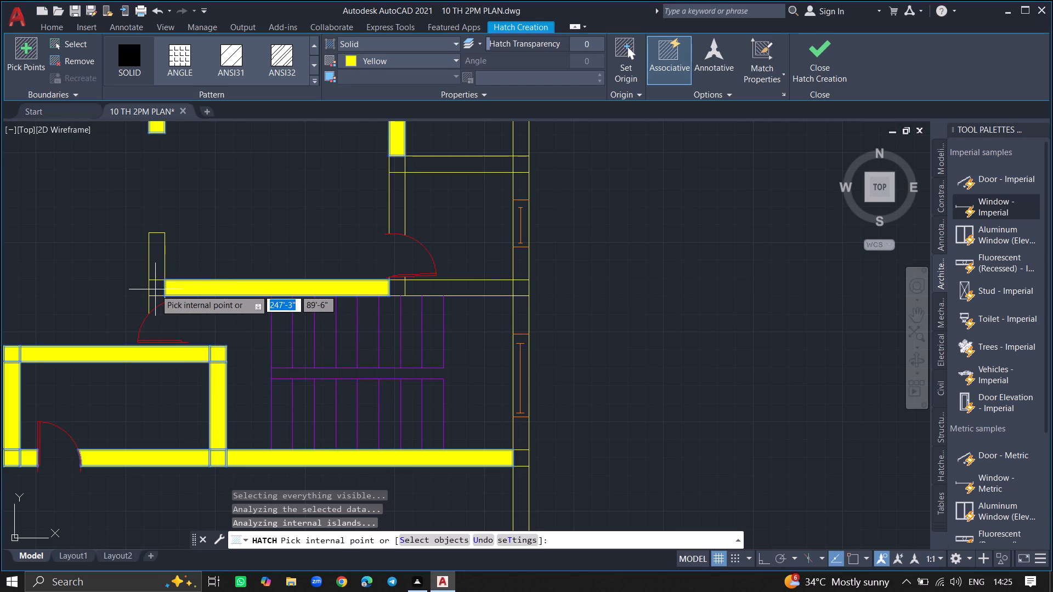
click(155, 289)
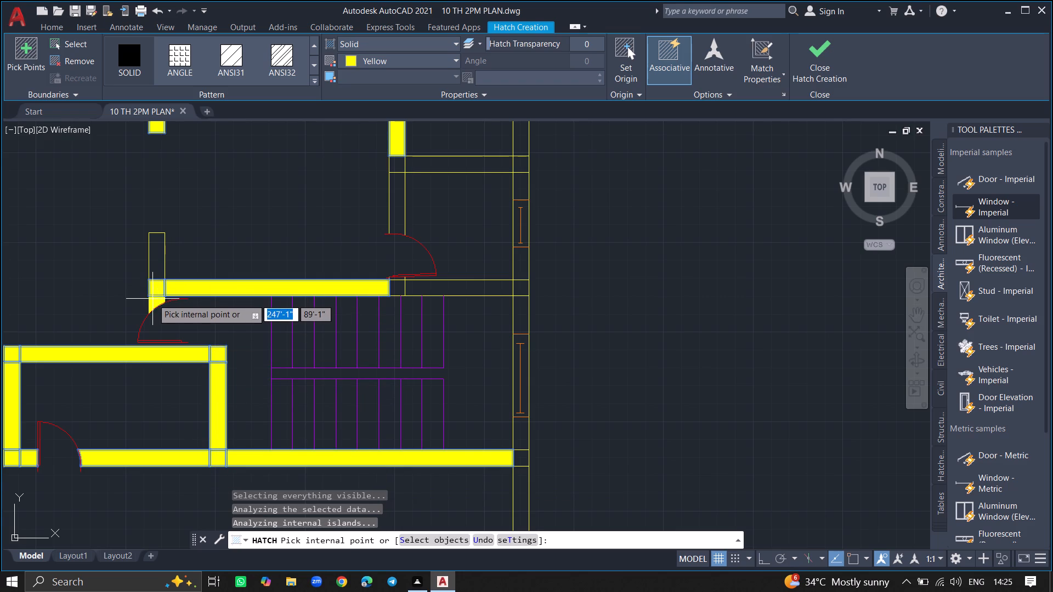
click(152, 299)
click(160, 262)
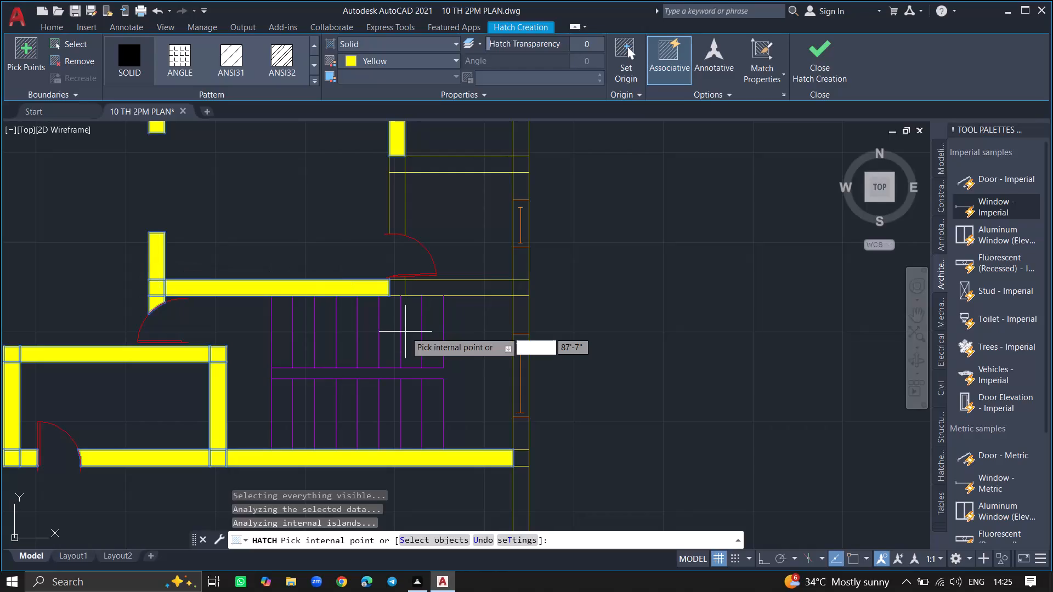
click(461, 286)
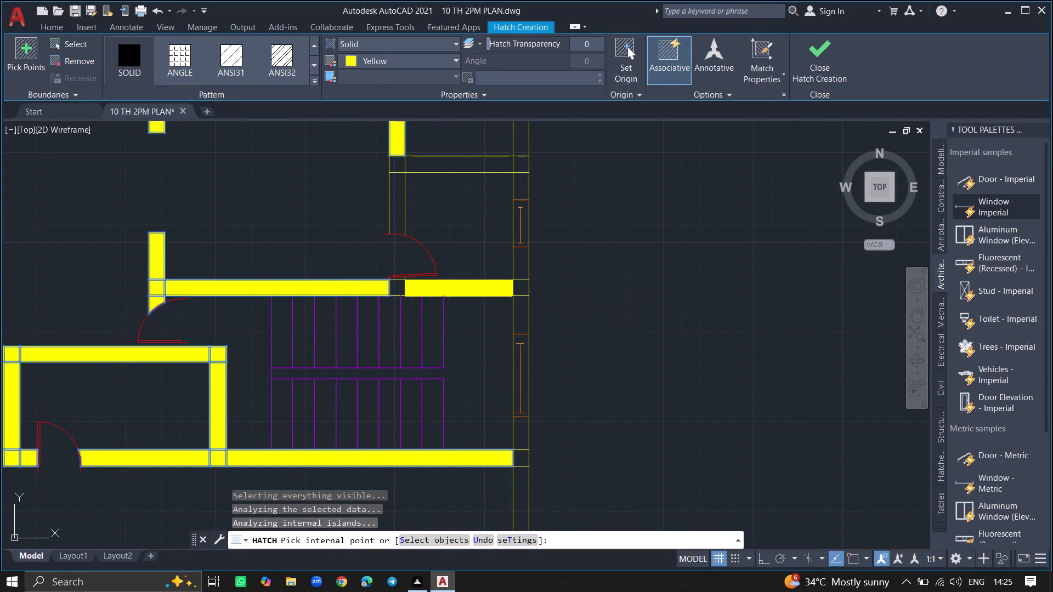
click(398, 287)
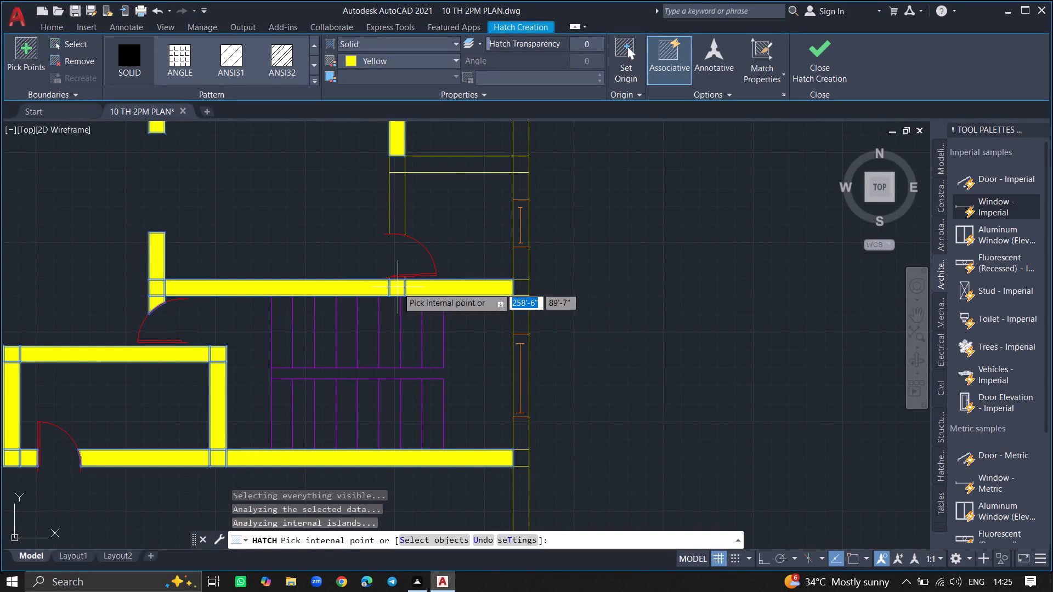
Hatch the wall between the two right-side small rooms, the lower one's left wall to its door, and its outer corner down to the window.
click(394, 160)
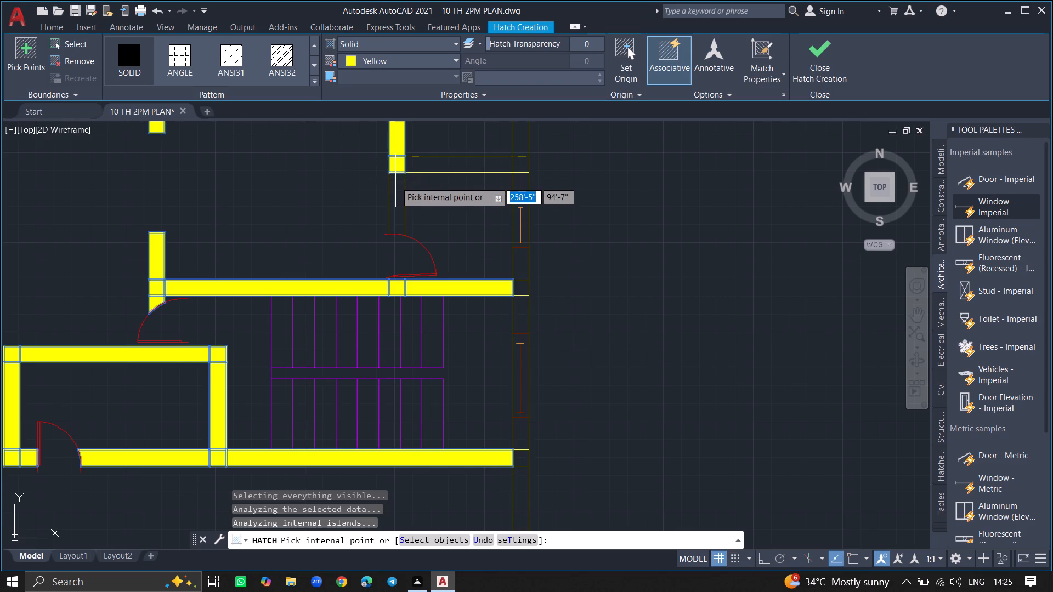
click(395, 181)
click(425, 159)
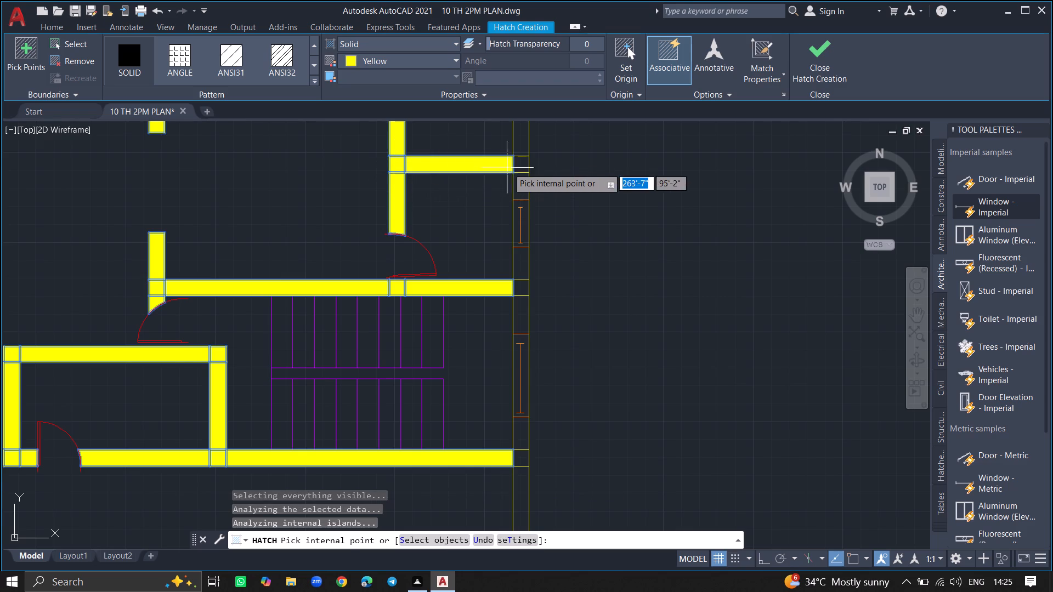
click(516, 165)
click(519, 180)
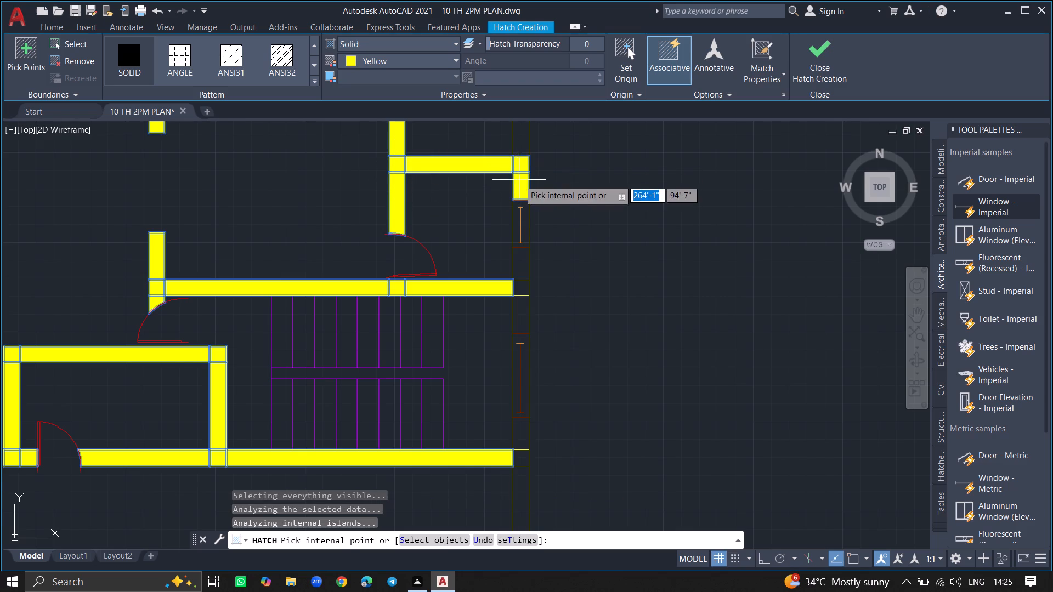
Hatch the right outer wall from below the lower small room's window to the staircase area's bottom corner, leaving the stair window clear.
click(522, 269)
click(522, 287)
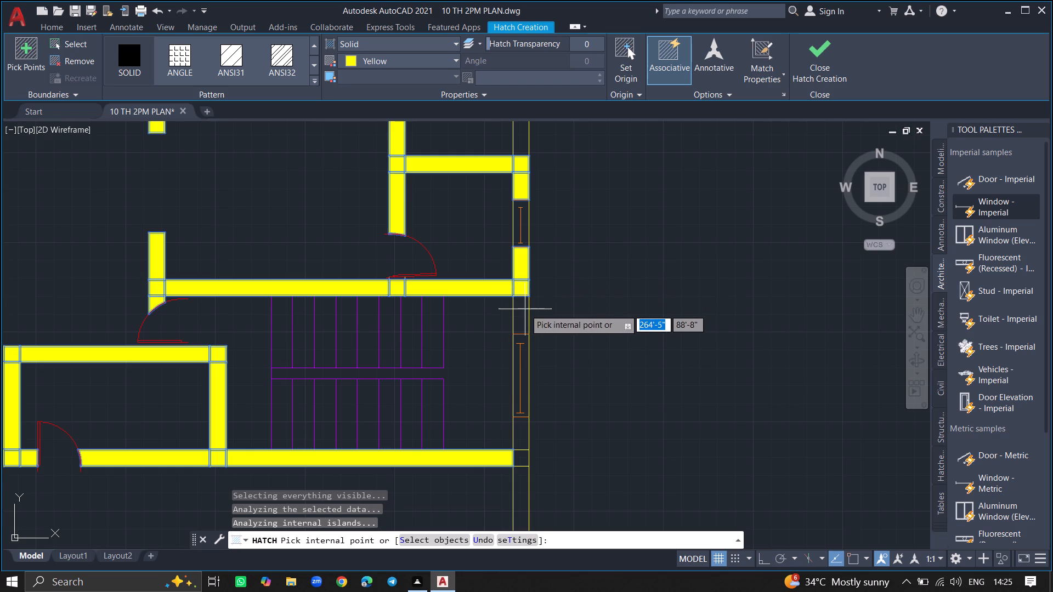
click(525, 310)
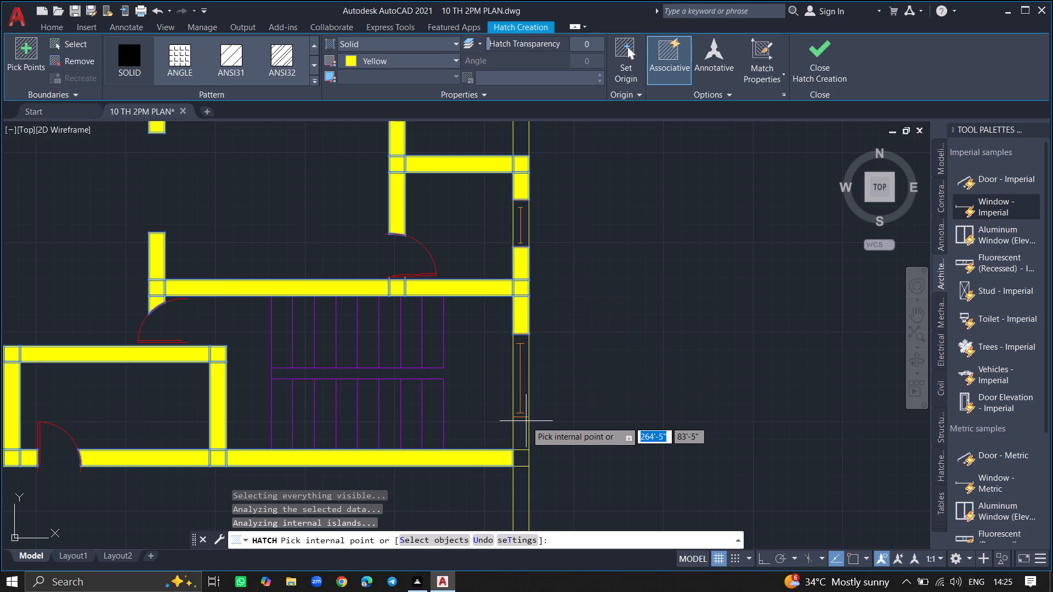
click(520, 430)
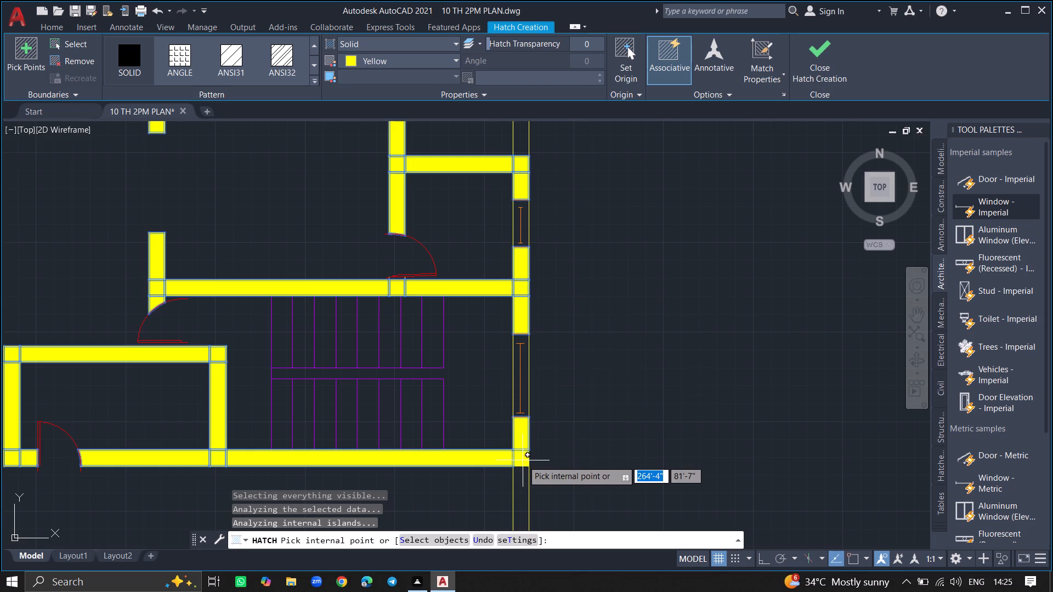
click(523, 460)
ctrl+scroll(571, 405, down, 1)
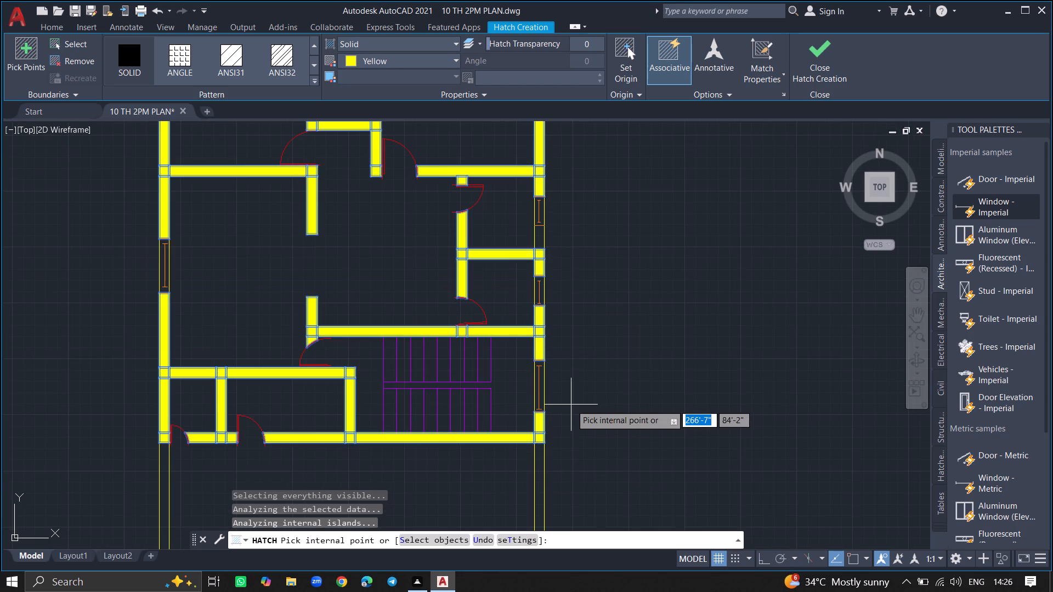
ctrl+scroll(571, 405, down, 1)
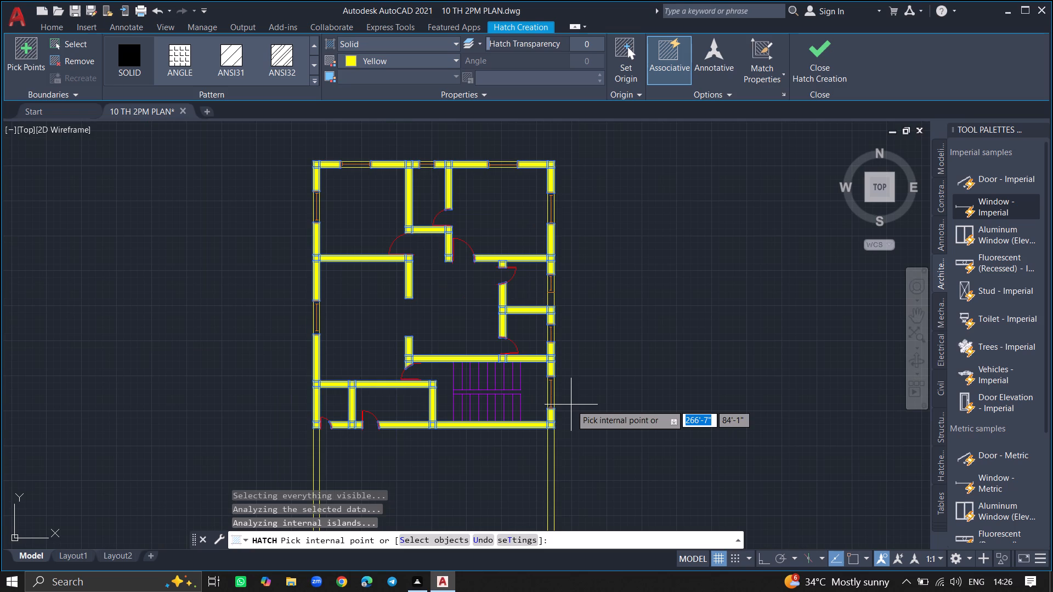
Hatch the outer walls of the large open front area: right, left and bottom walls plus both bottom corners, and finish the hatch.
click(552, 456)
ctrl+scroll(639, 397, down, 3)
ctrl+scroll(562, 434, up, 4)
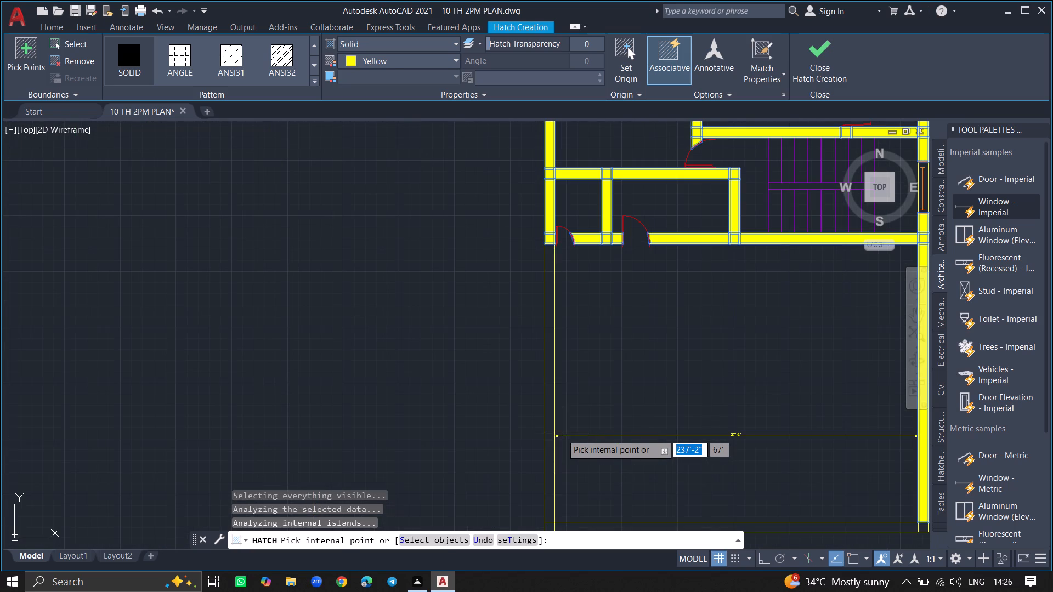
click(551, 434)
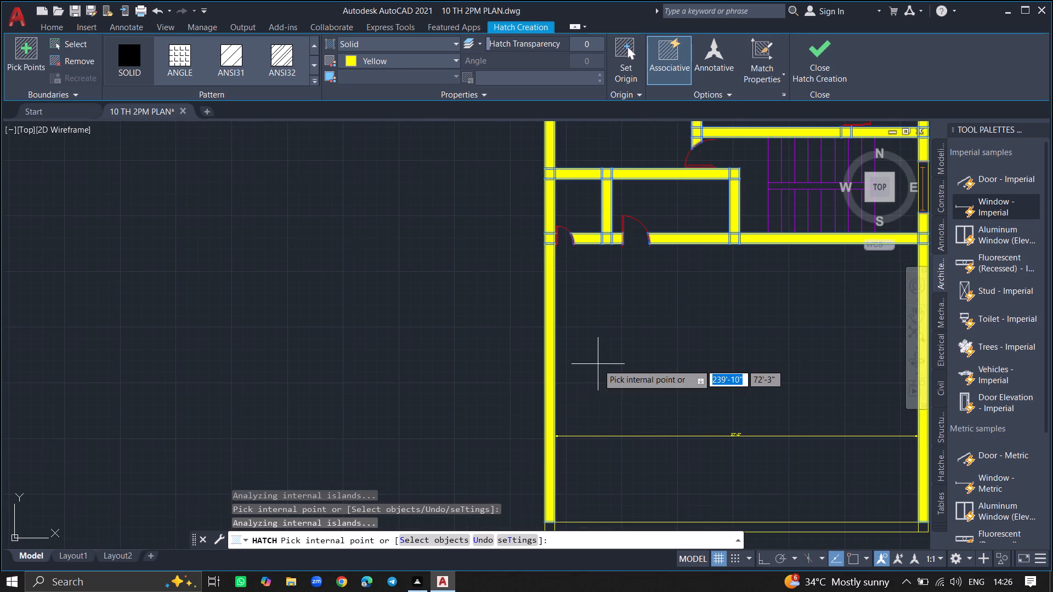
ctrl+scroll(598, 364, down, 3)
ctrl+scroll(610, 406, up, 6)
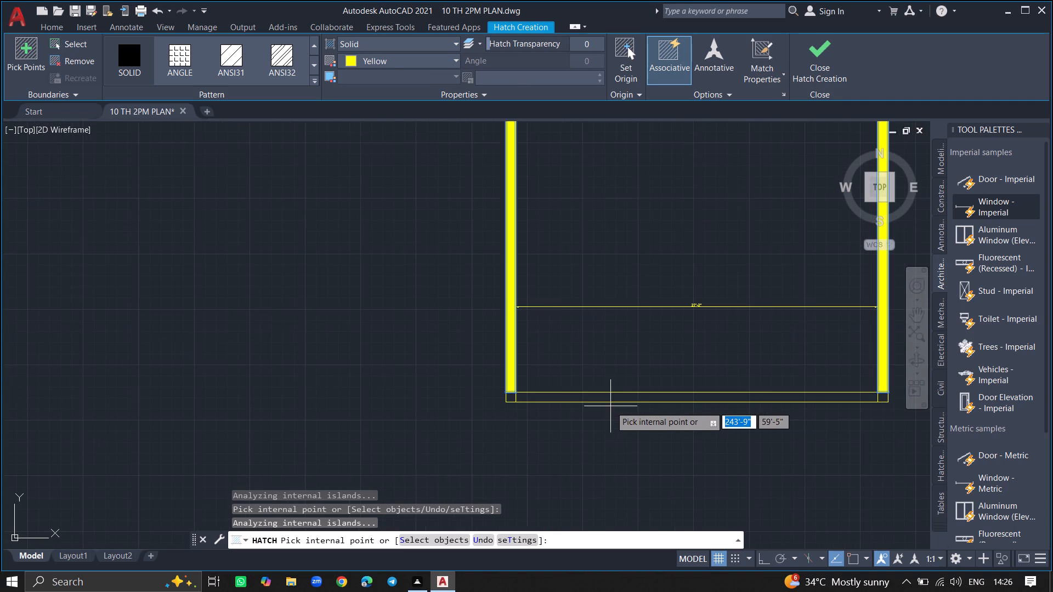
click(610, 399)
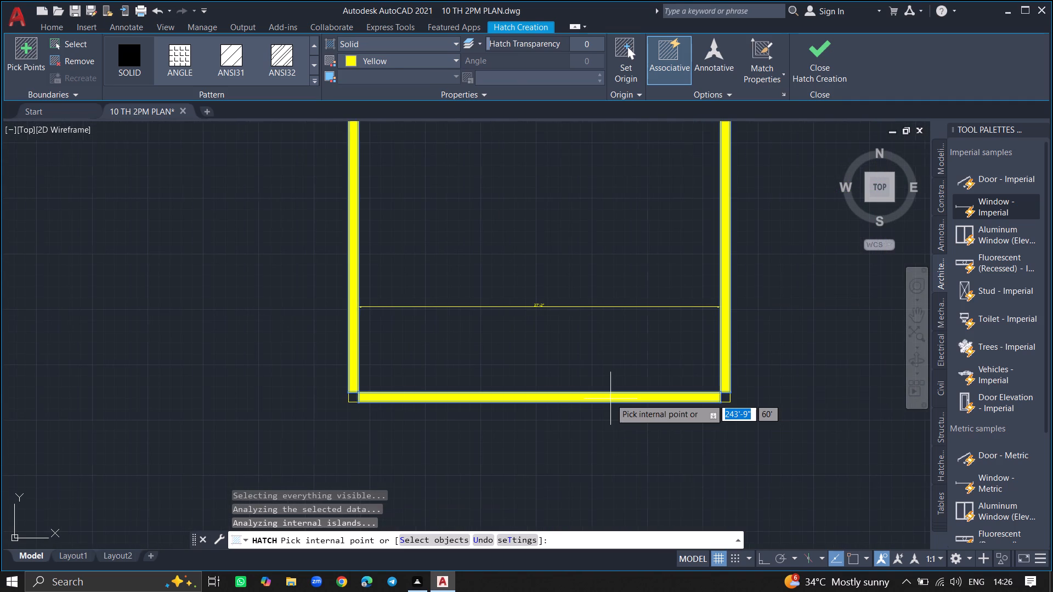
click(722, 399)
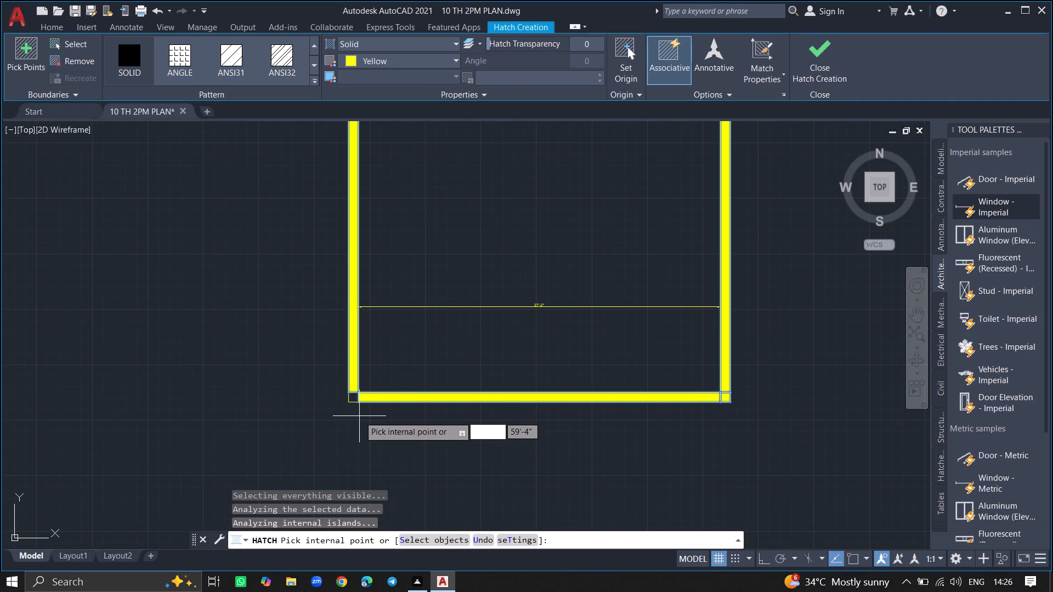
click(352, 401)
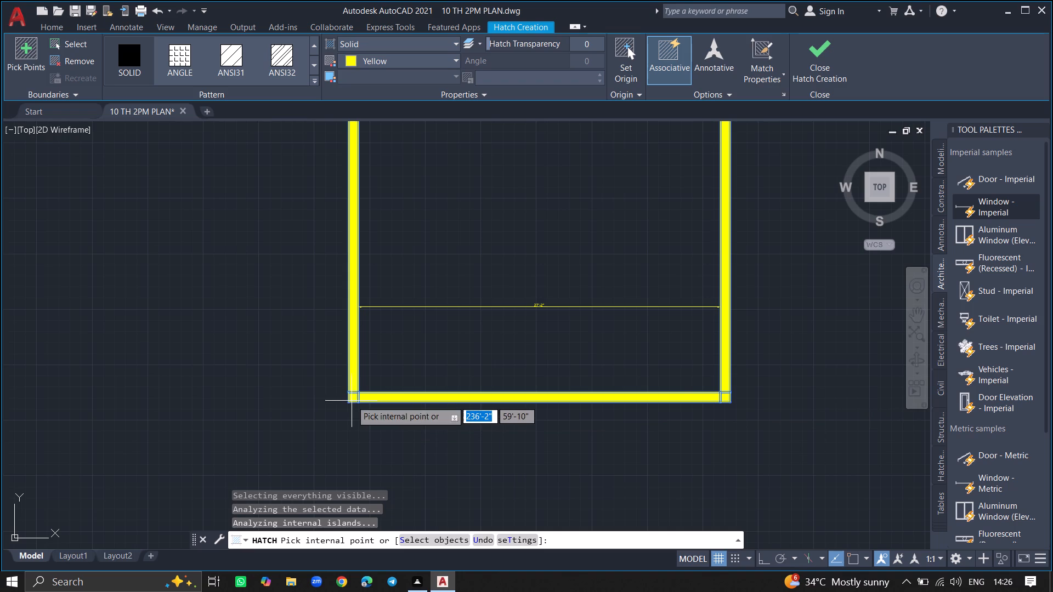
key(Return)
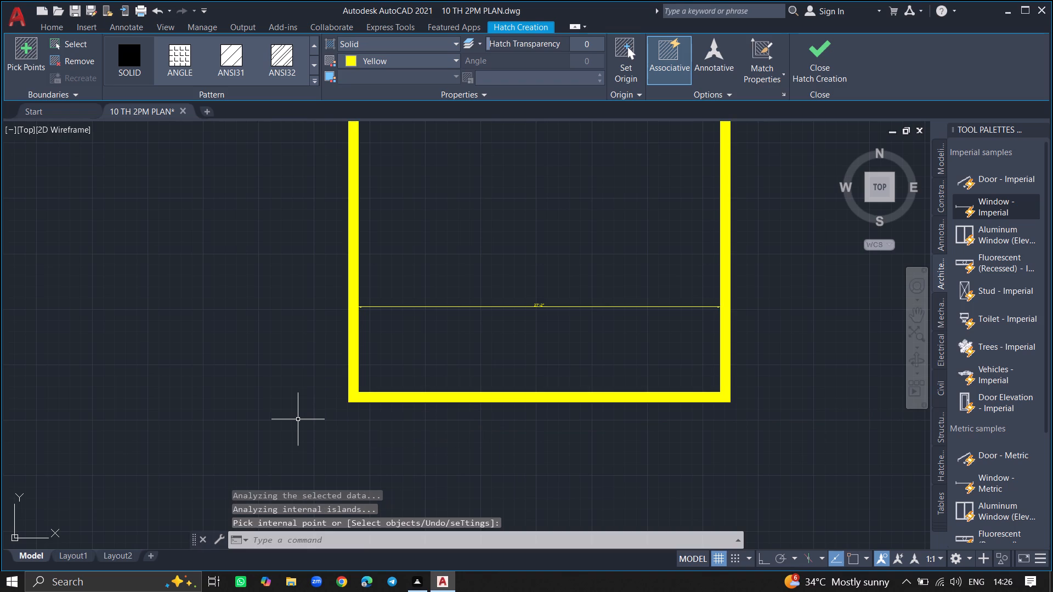
Make FURNITURE the current layer.
ctrl+scroll(298, 419, down, 4)
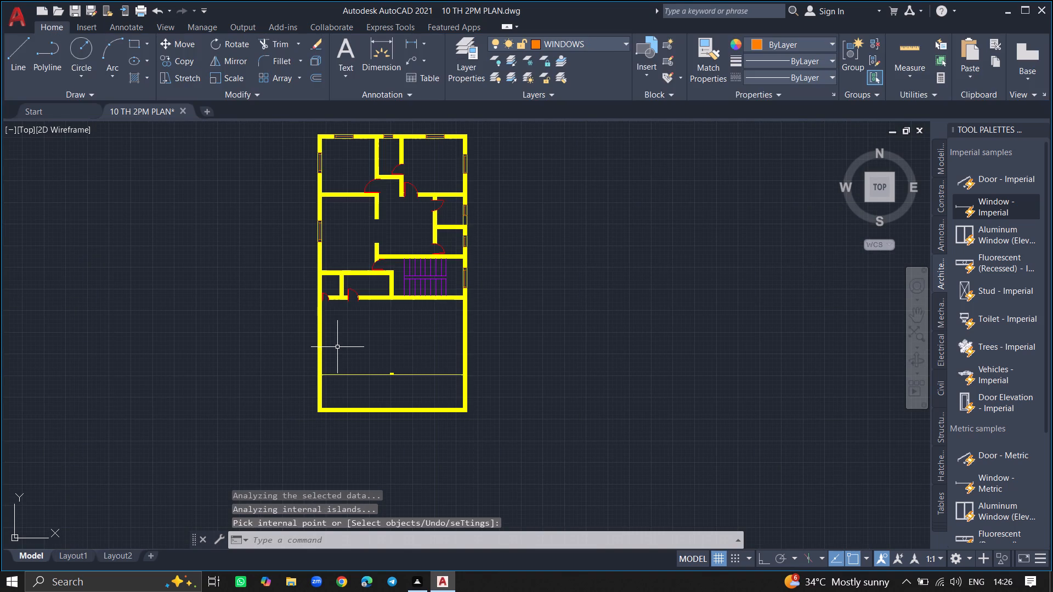
ctrl+scroll(337, 347, down, 1)
ctrl+scroll(372, 242, up, 1)
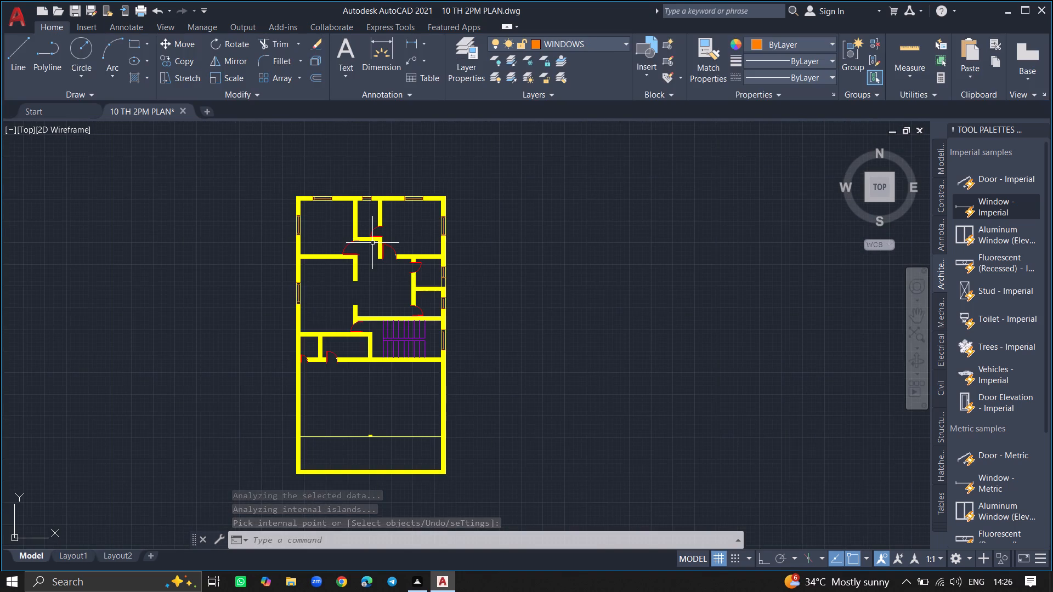
ctrl+scroll(372, 243, up, 4)
ctrl+scroll(357, 299, down, 4)
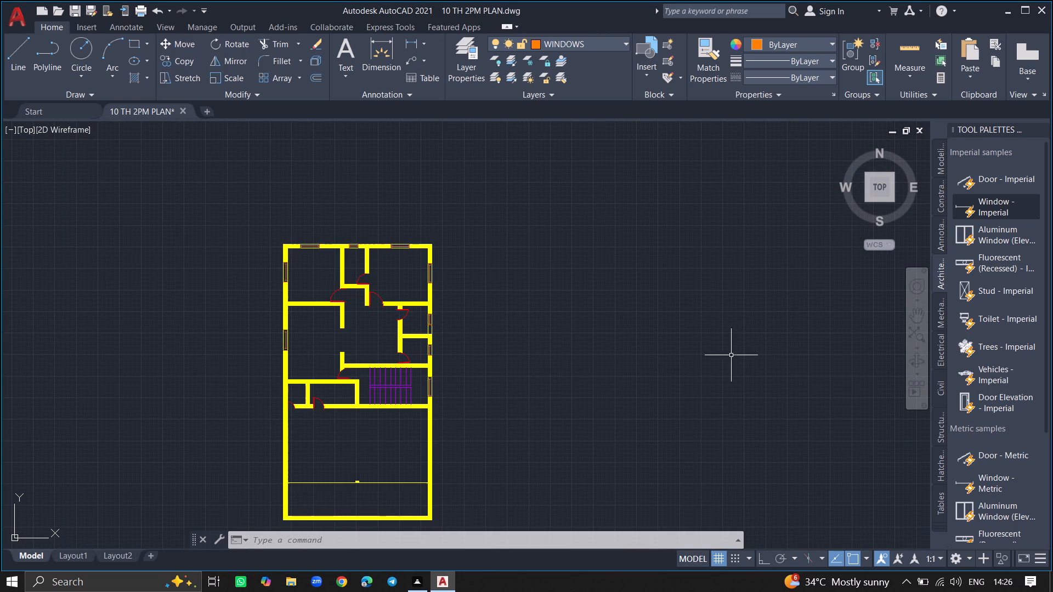
double_click(470, 52)
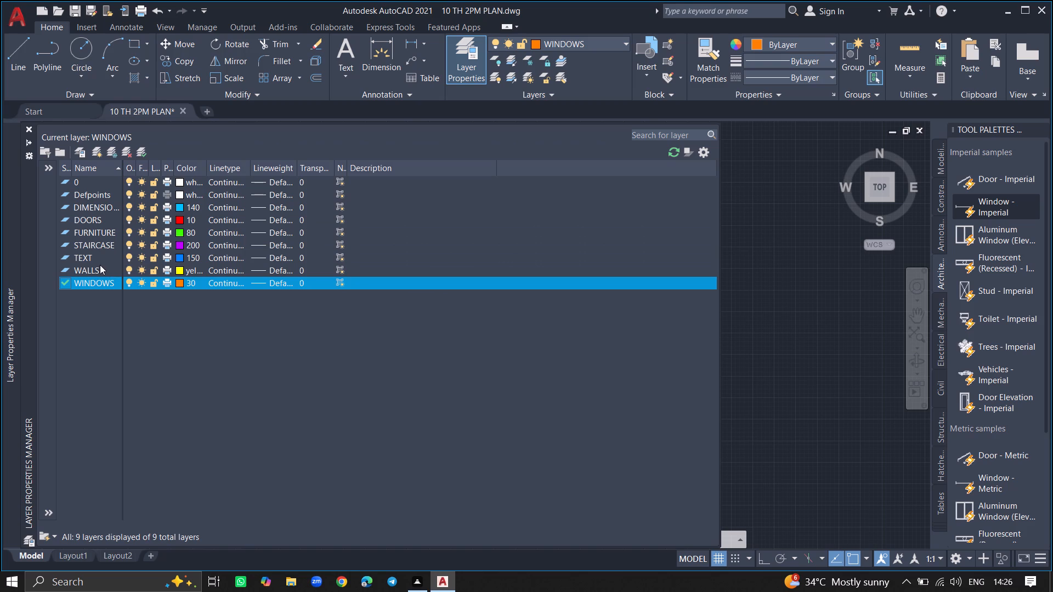
double_click(91, 231)
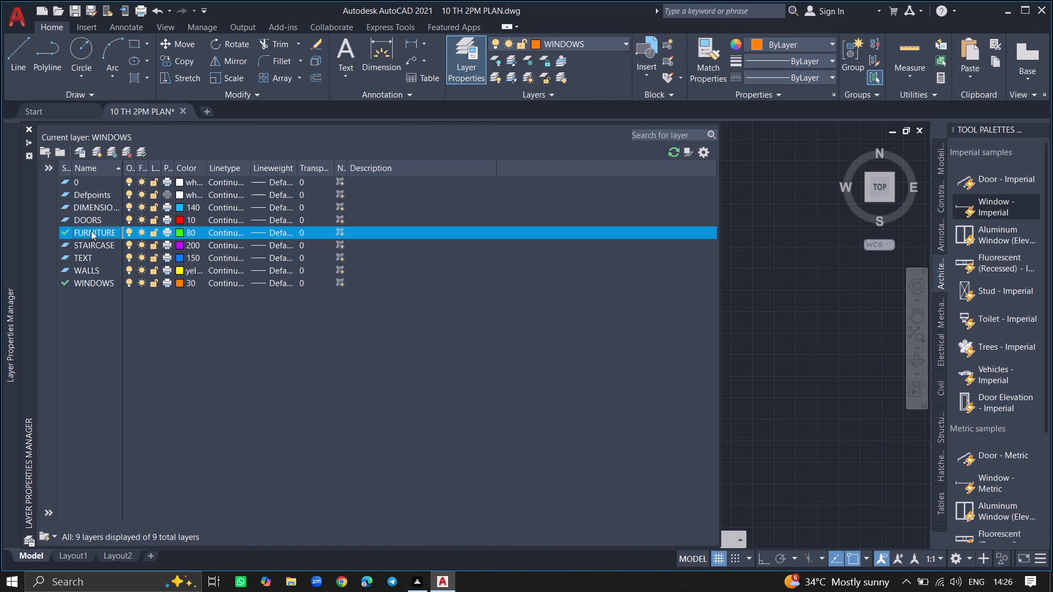
click(30, 128)
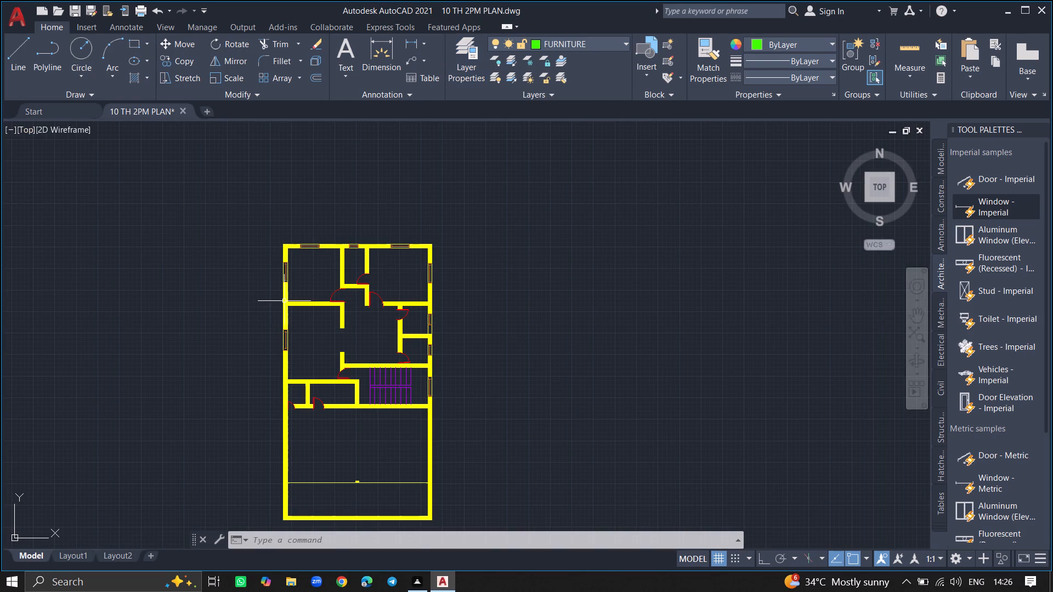
Save the drawing.
key(ctrl+s)
key(ctrl+s)
key(ctrl+s)
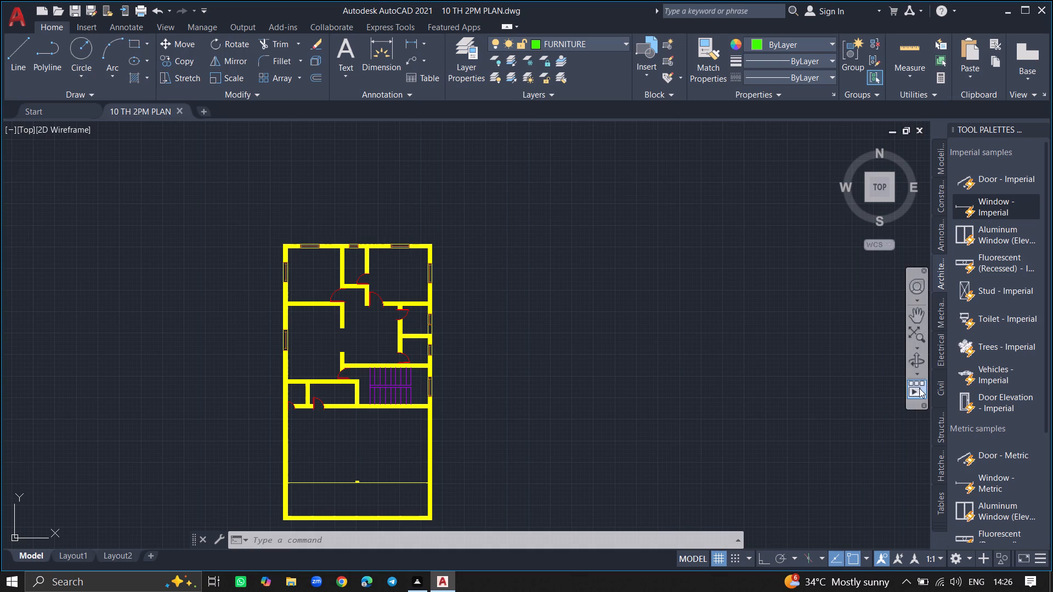
Insert the Vehicles - Imperial block beside the floor plan and set its view to Sports Car (Top).
click(968, 371)
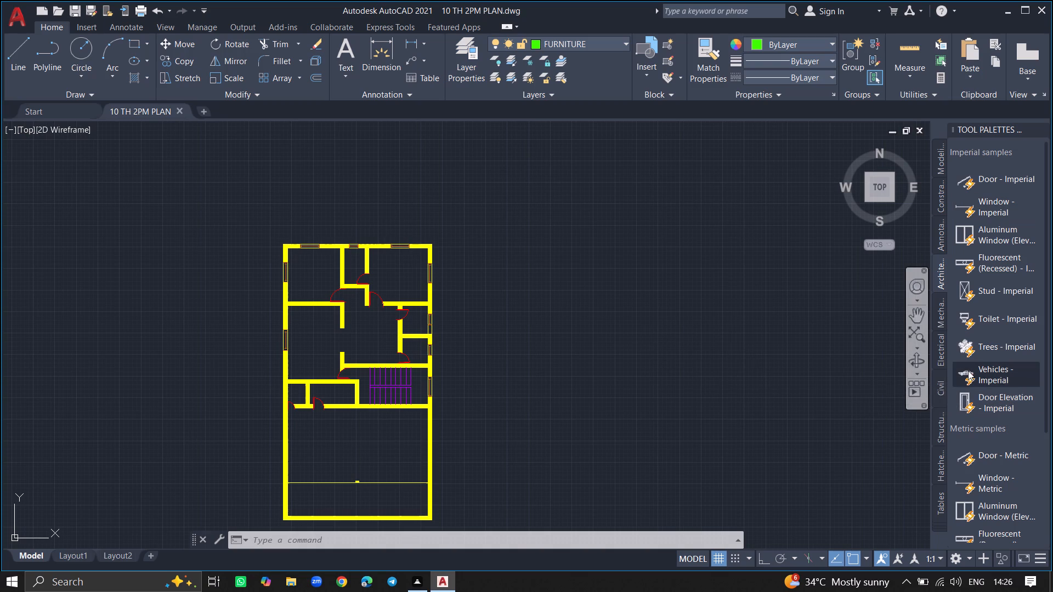
click(553, 463)
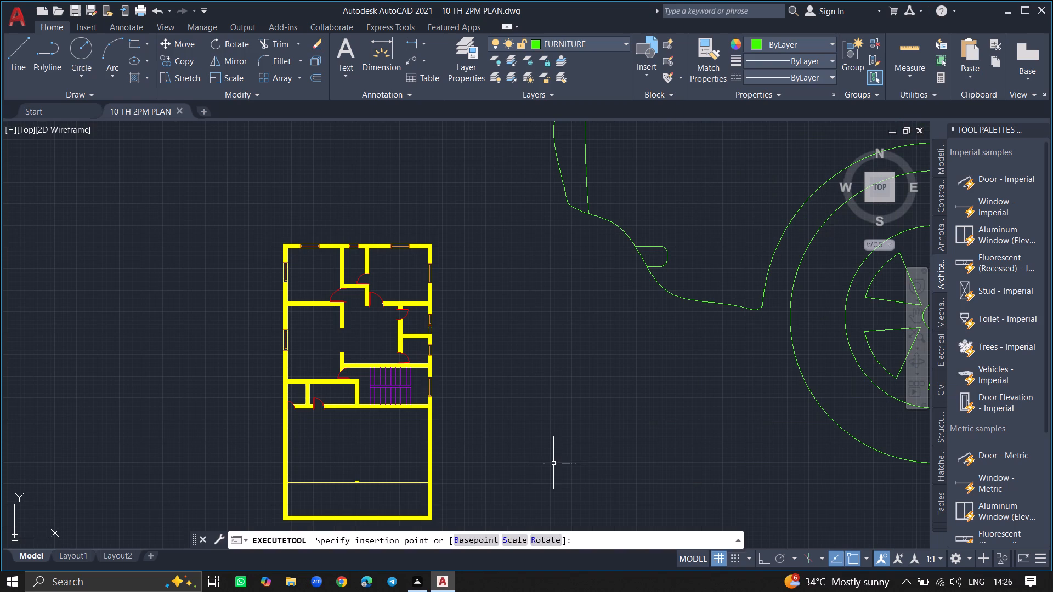
ctrl+scroll(654, 348, down, 7)
click(656, 340)
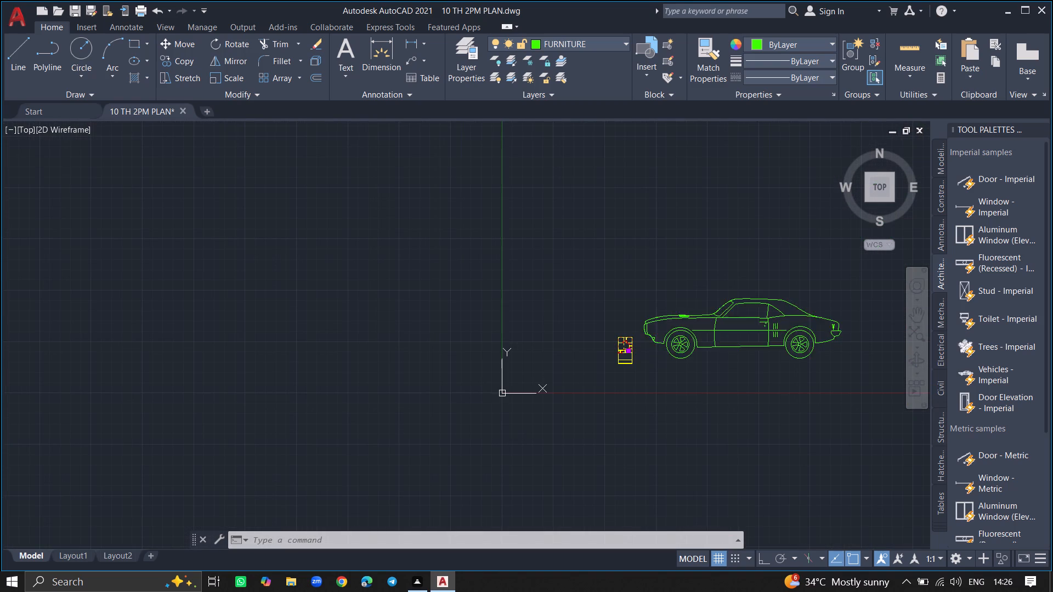
click(635, 371)
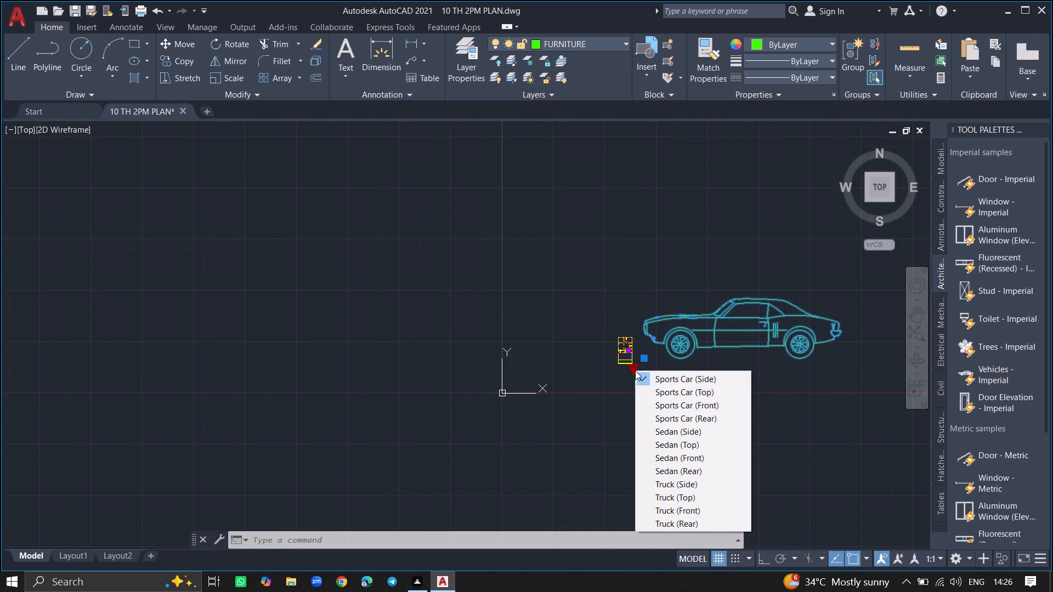
click(654, 395)
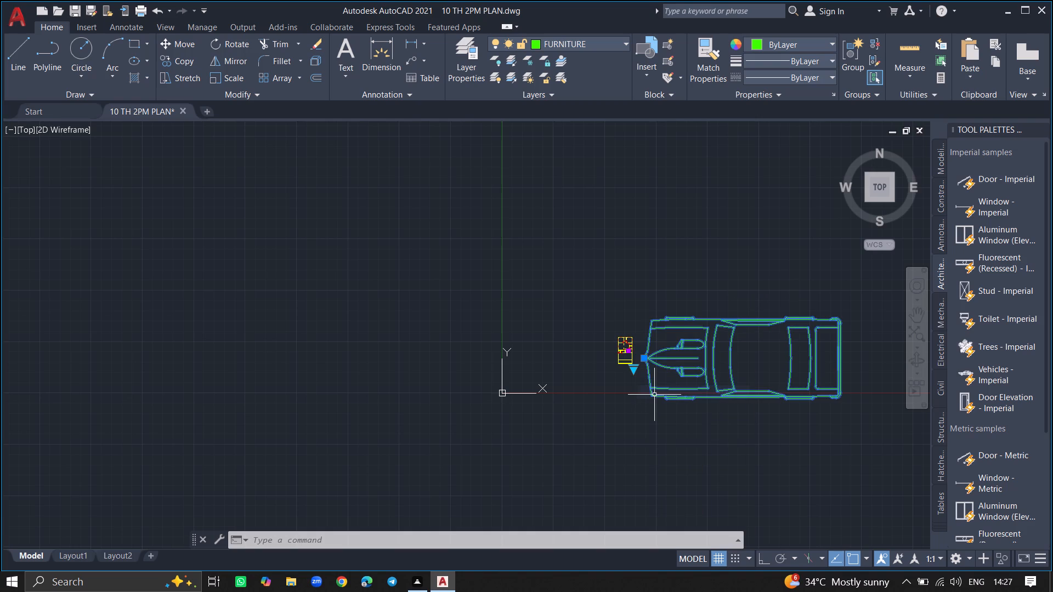
key(Escape)
Scale the oversized sports car down freehand from its lower front corner to a size comparable with the floor plan.
click(654, 395)
text(SC)
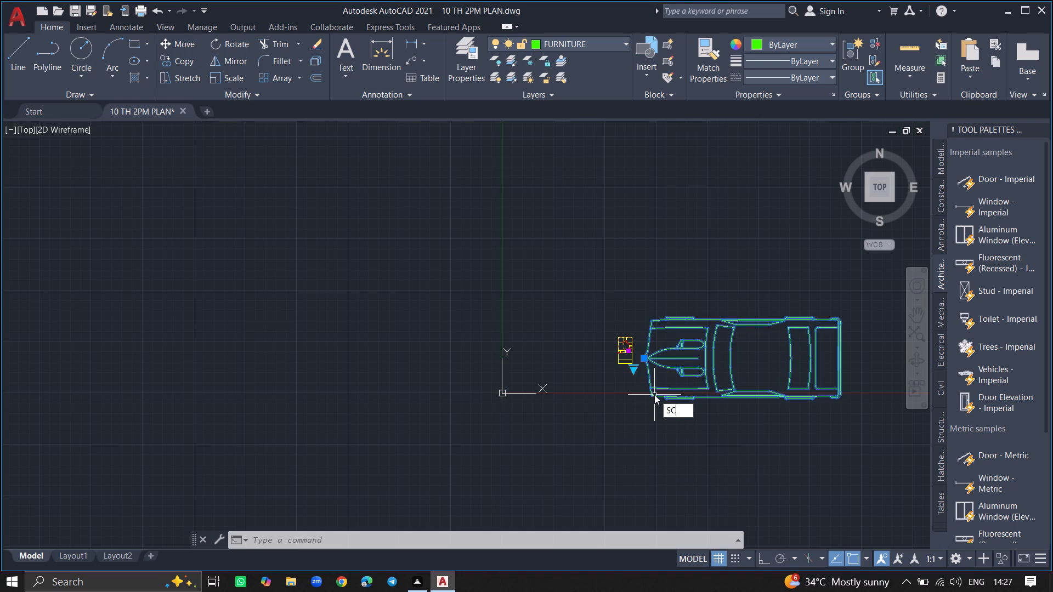
key(Return)
click(654, 395)
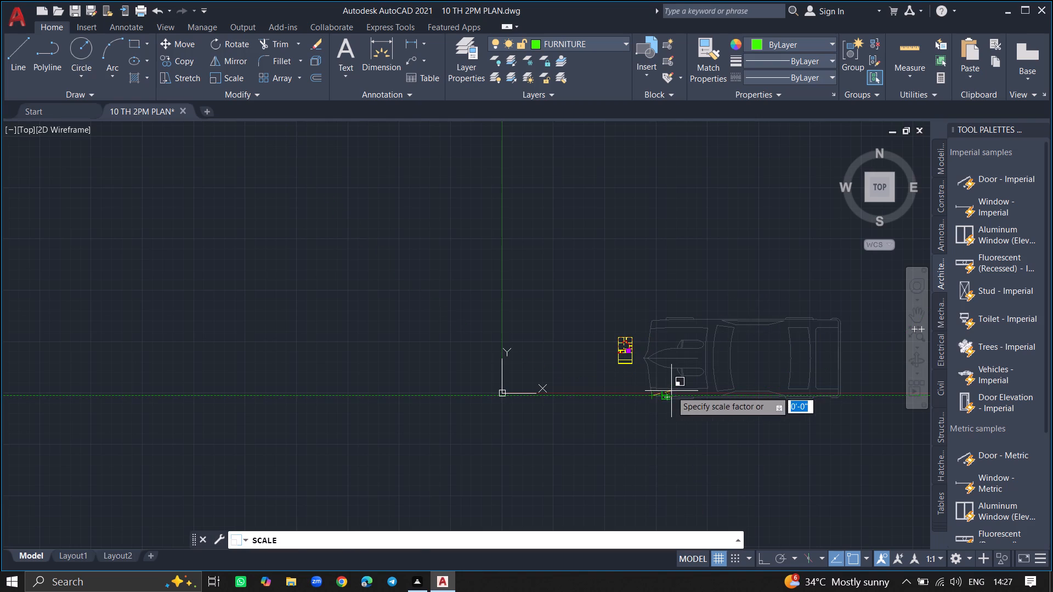
ctrl+scroll(671, 391, up, 4)
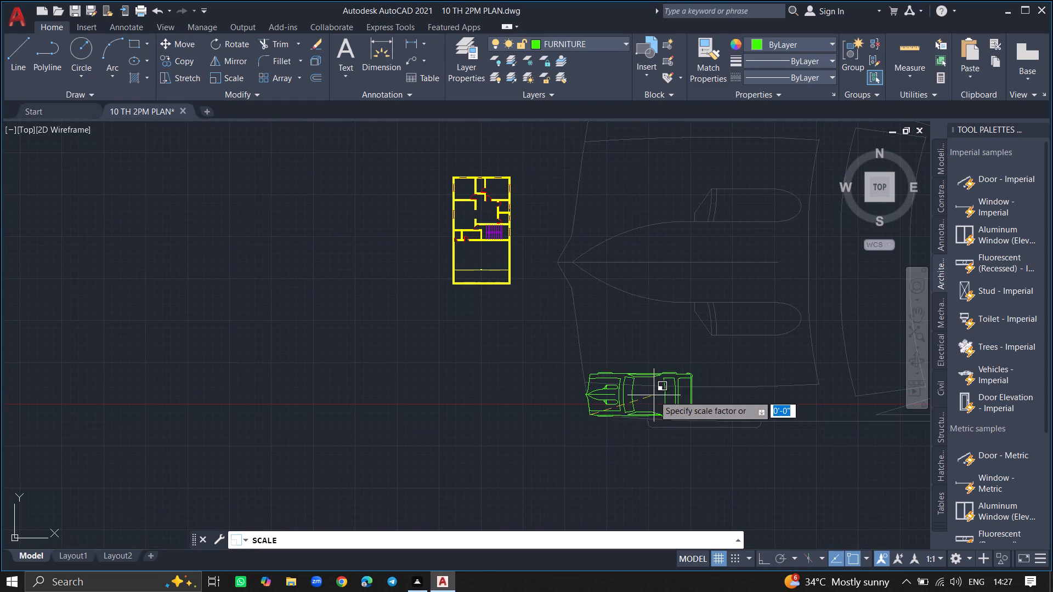
click(609, 406)
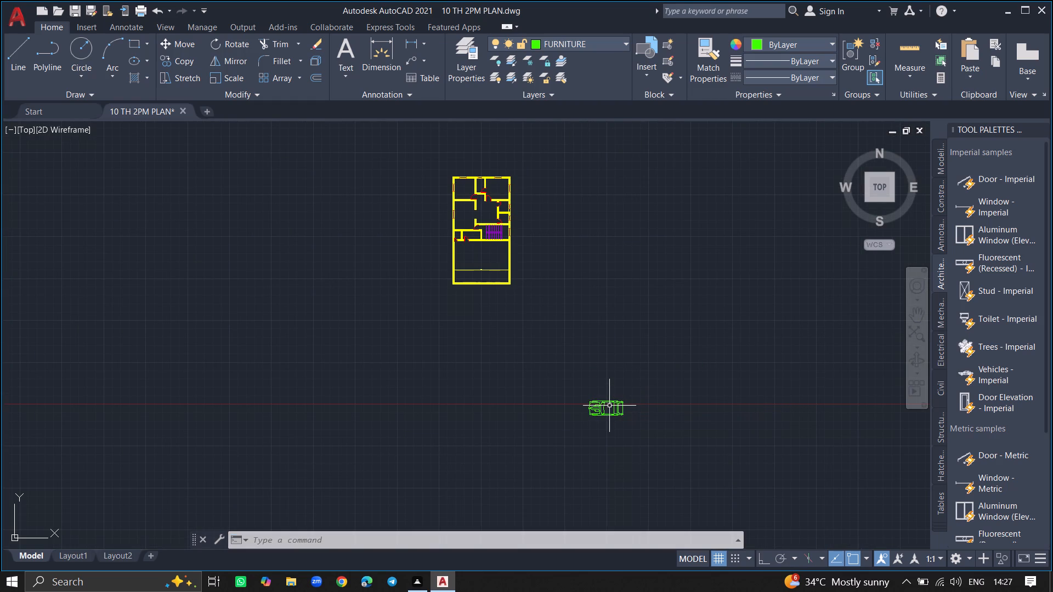
Rotate the car 90° with Ortho on so that its front points down.
click(609, 402)
text(RO)
key(Return)
ctrl+scroll(609, 402, up, 5)
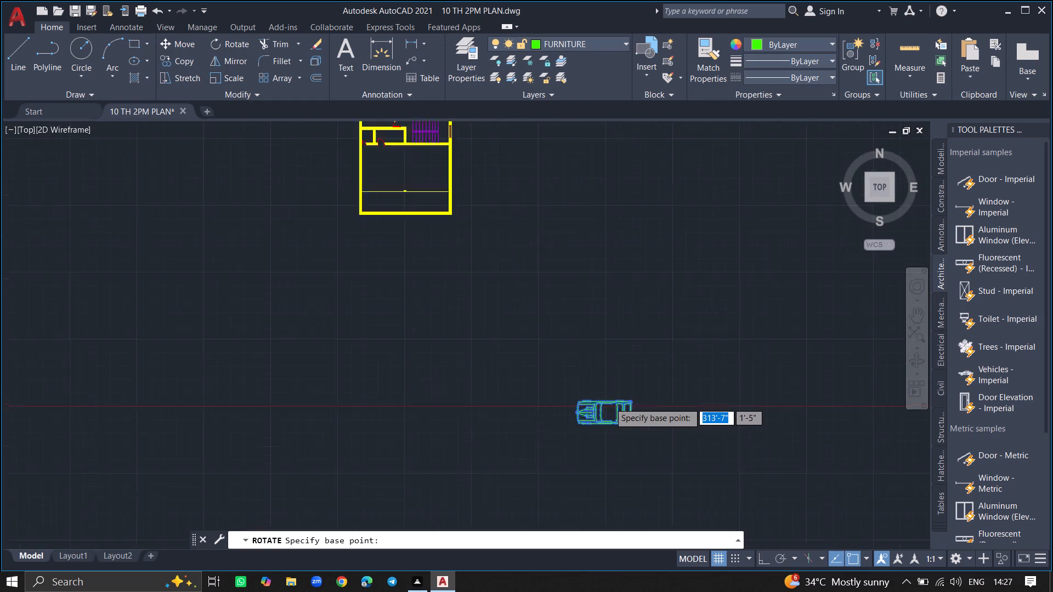
click(609, 402)
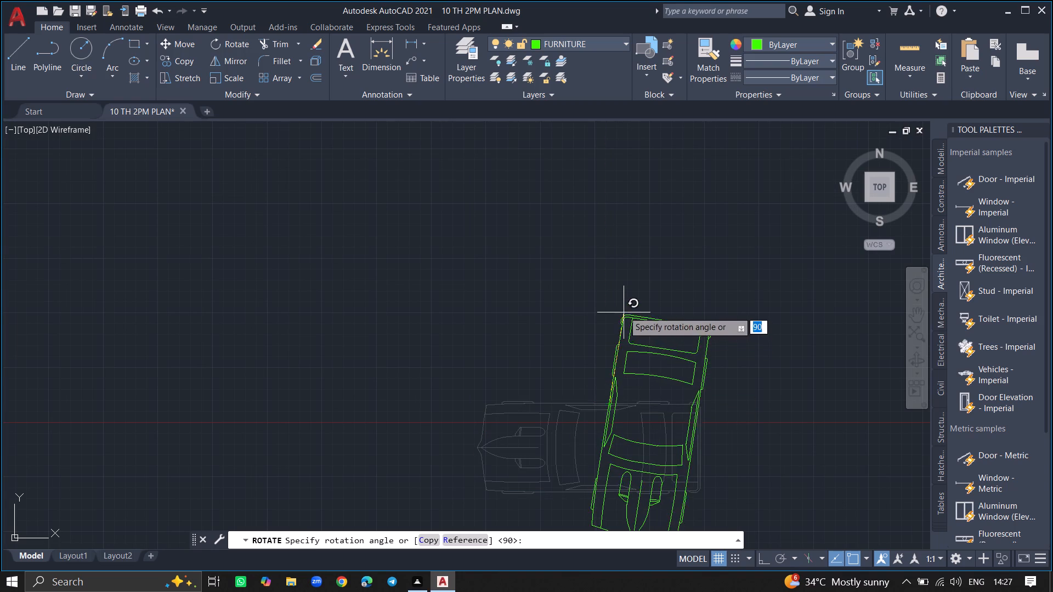
key(F8)
click(590, 299)
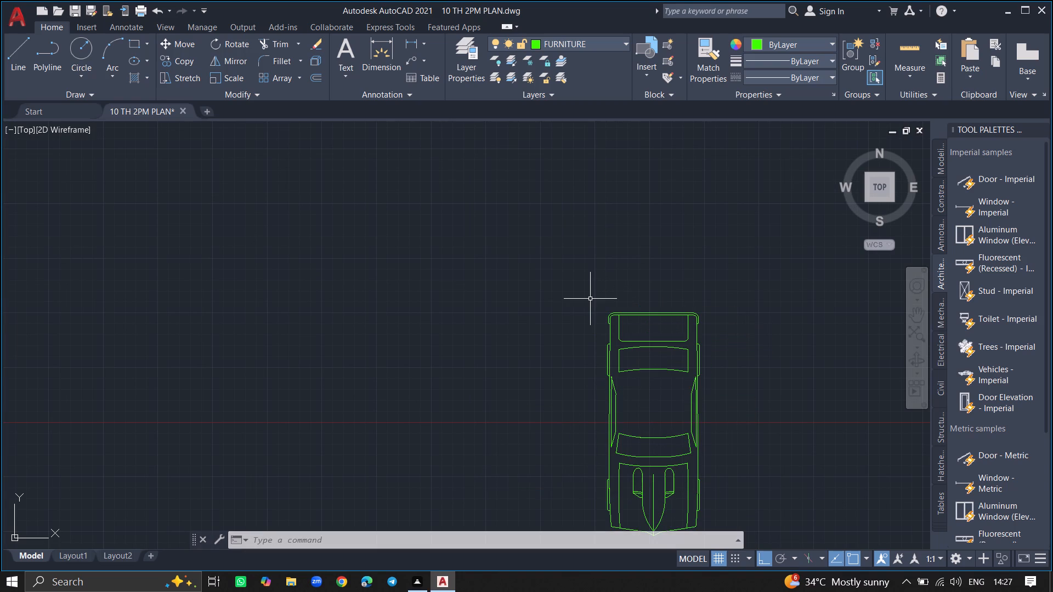
Scale the upright car down again freehand from its upper-left corner to about a quarter of its size.
click(612, 316)
text(SC)
key(Return)
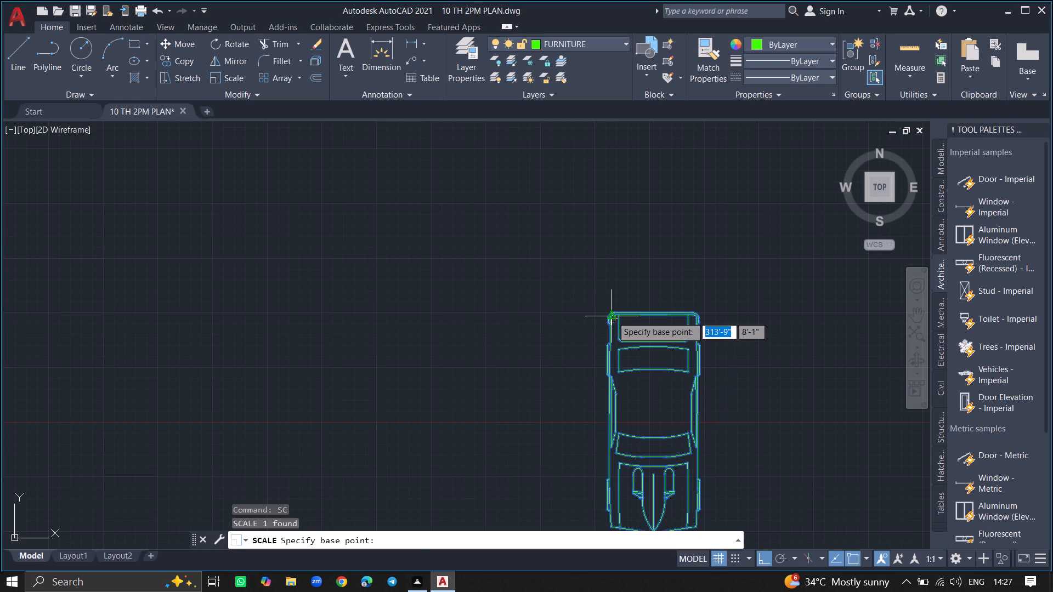
click(612, 316)
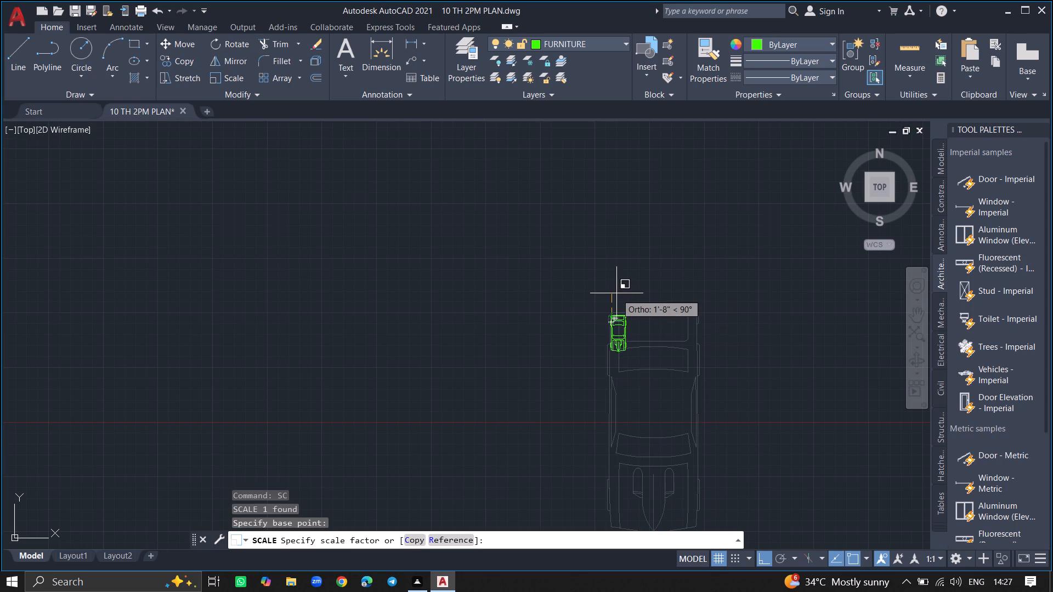
click(615, 282)
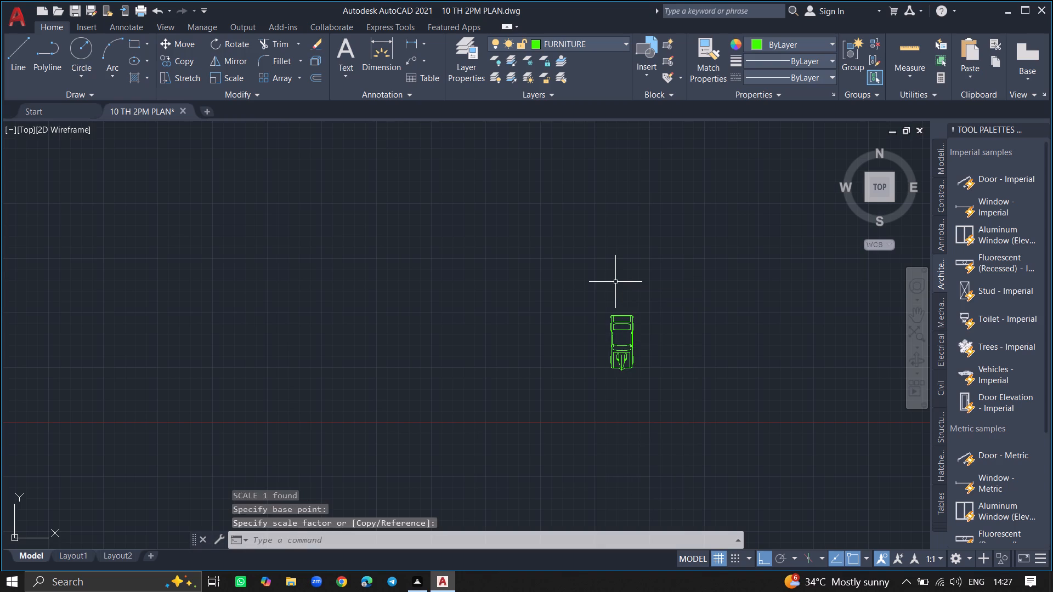
Move the sports car with Ortho off into the large room below the stairs, near its right wall.
click(620, 328)
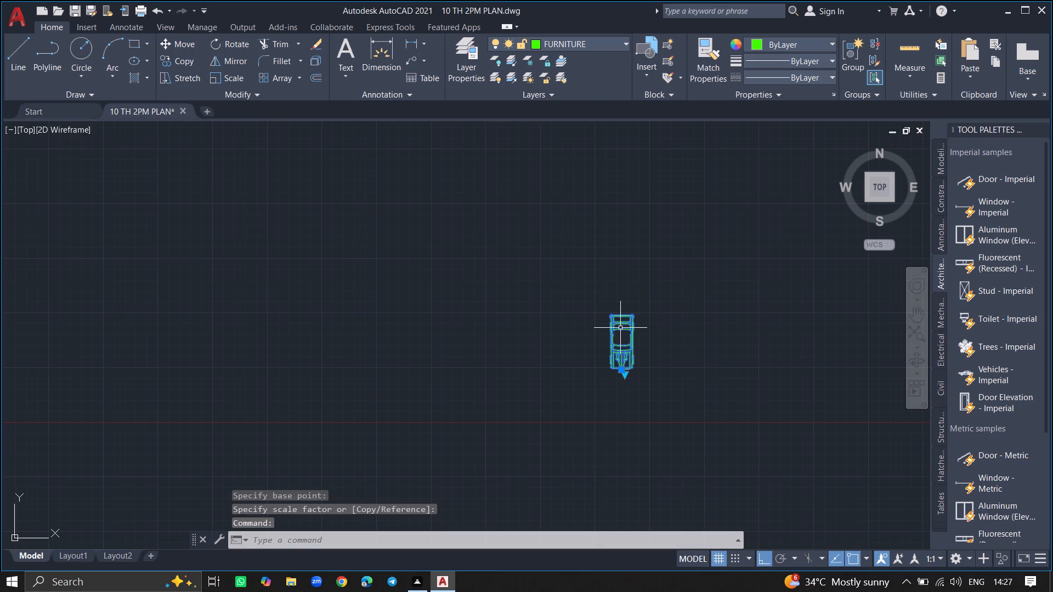
text(MOVE)
key(Return)
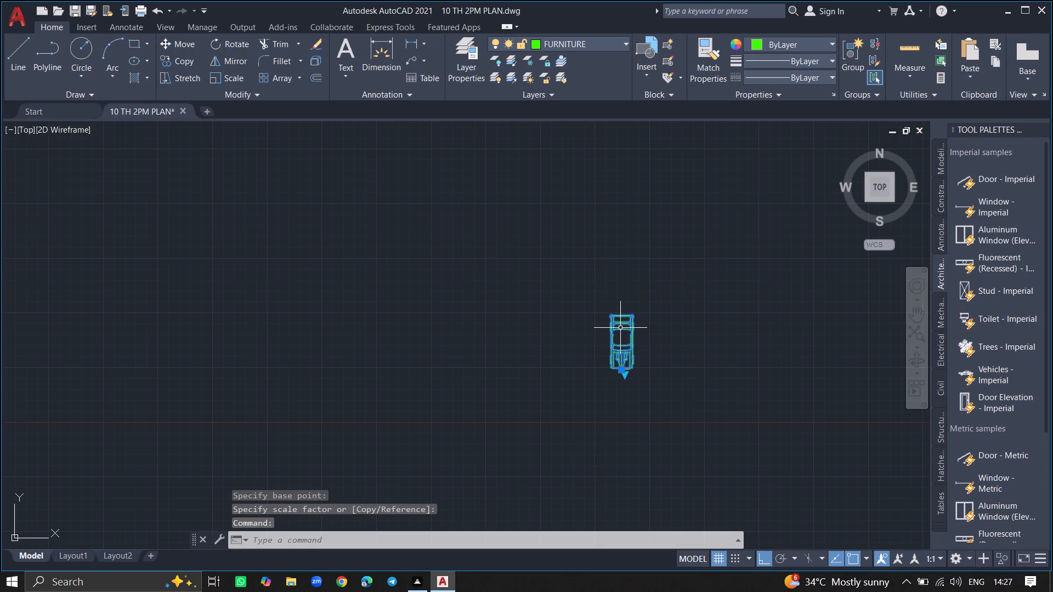
click(620, 328)
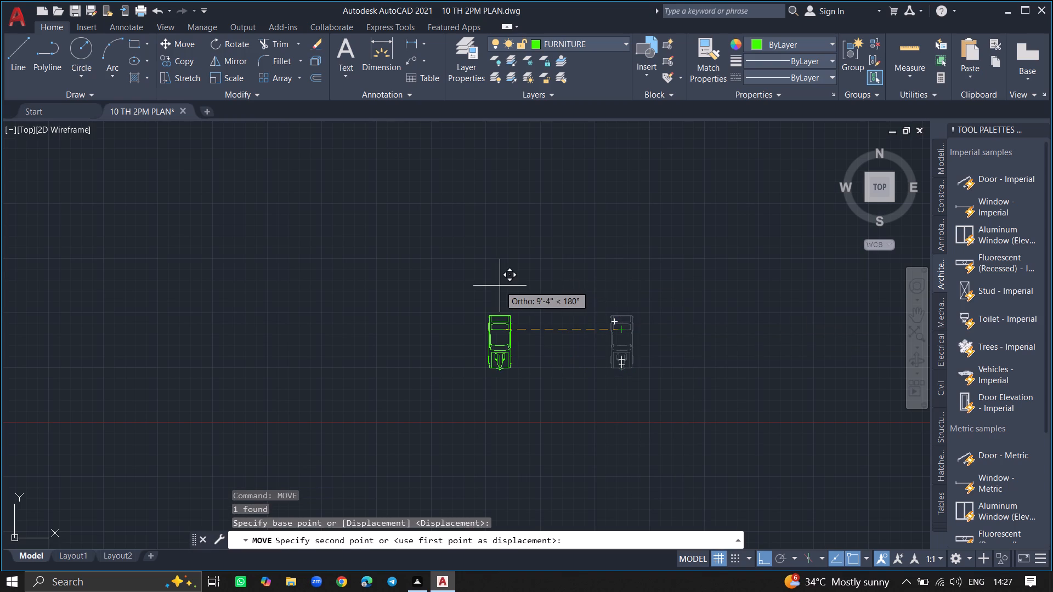
ctrl+scroll(500, 286, down, 5)
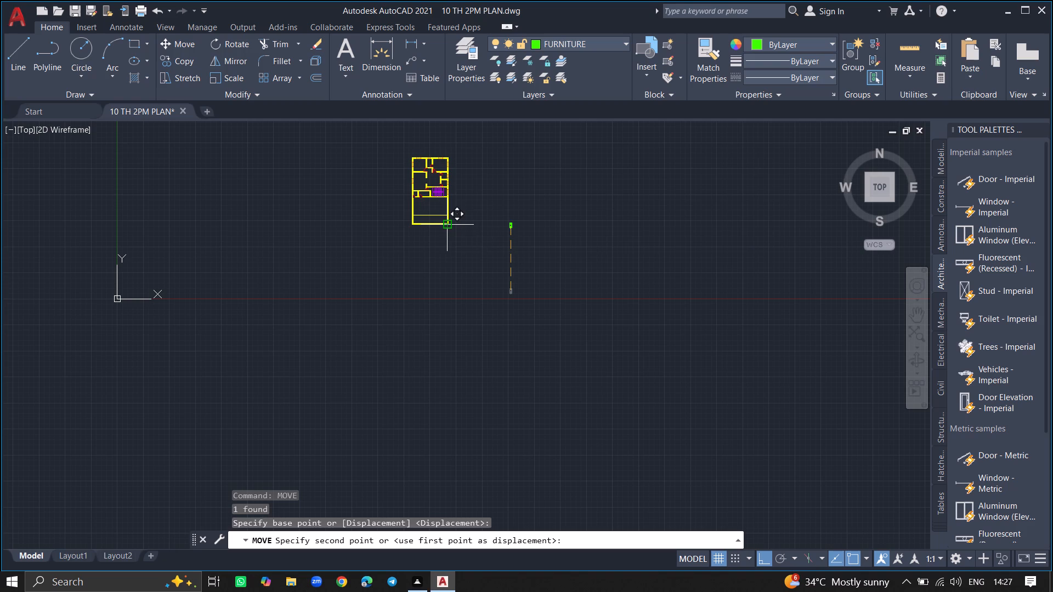
key(F8)
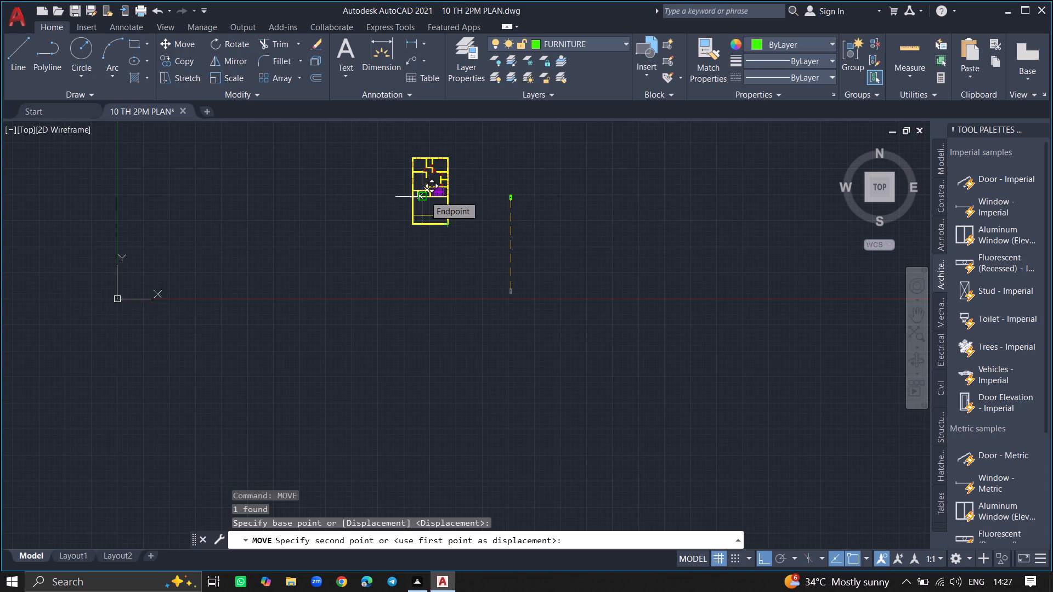
ctrl+scroll(434, 206, up, 6)
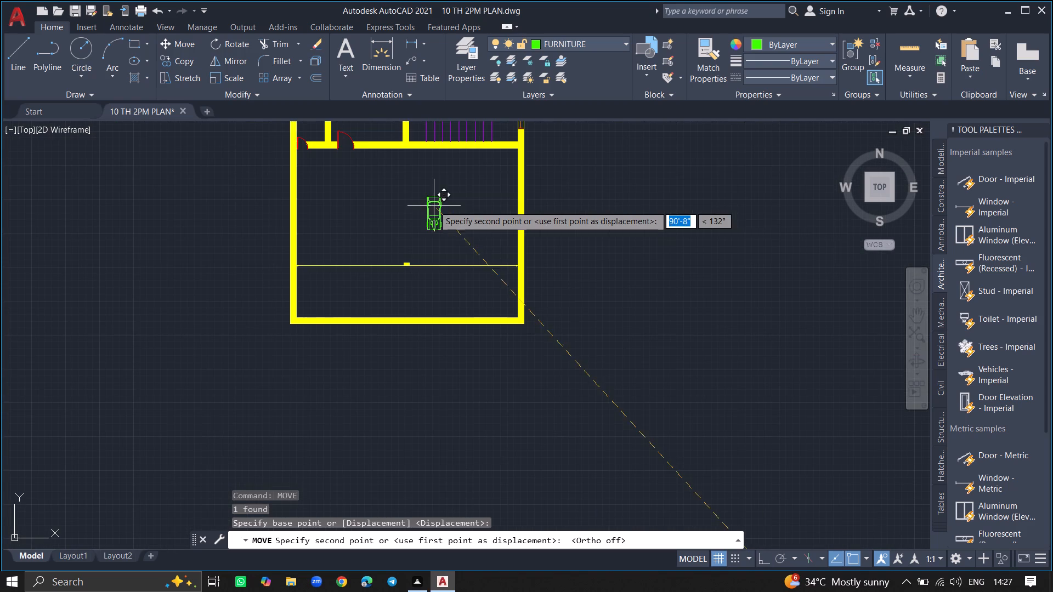
click(480, 221)
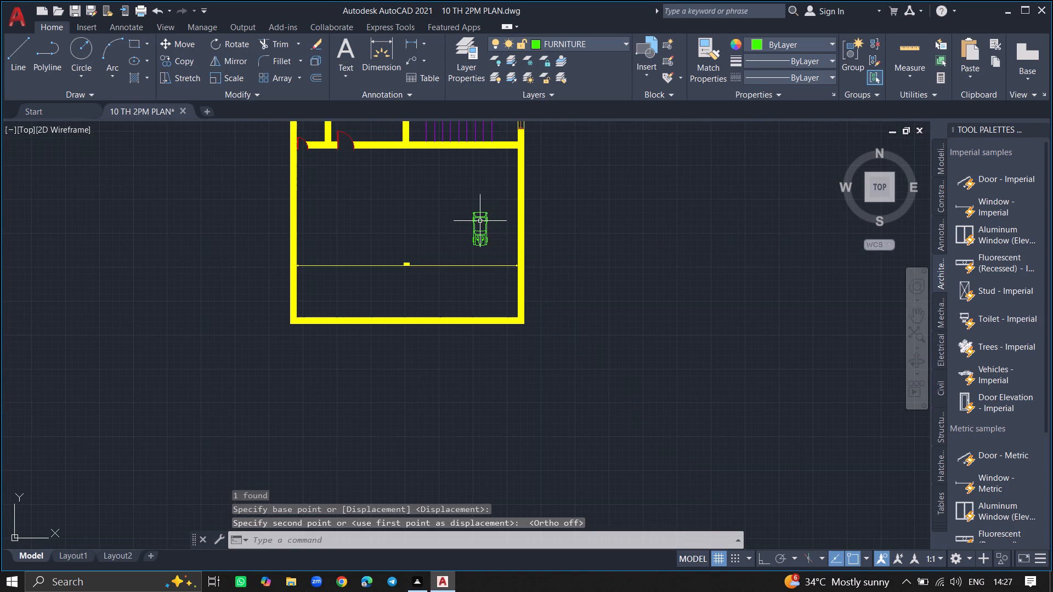
Scale the sports car up freehand from a point near its rear end to about twice its size.
click(480, 221)
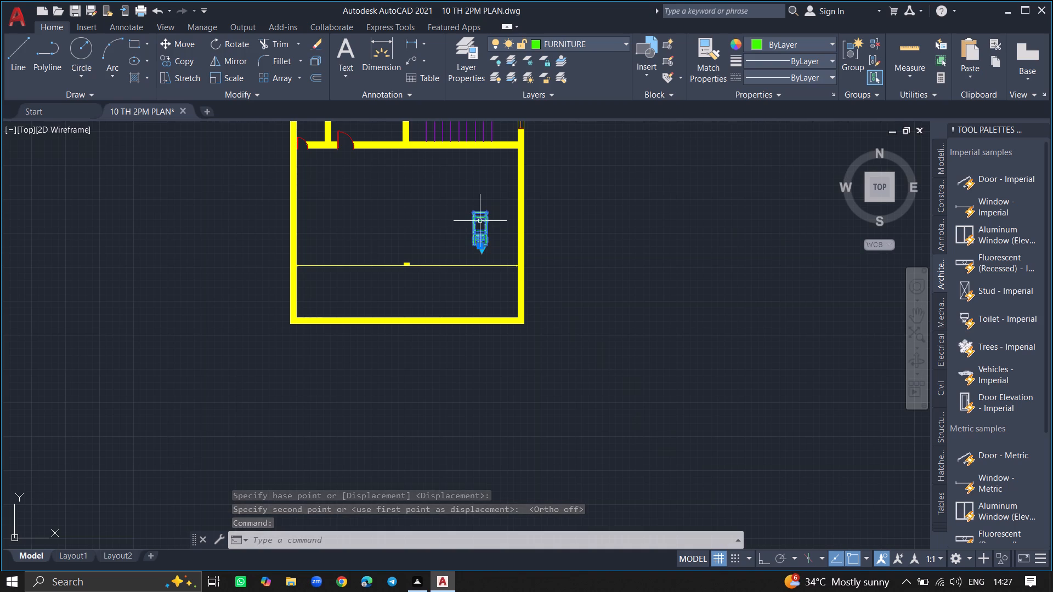
text(SC)
key(Return)
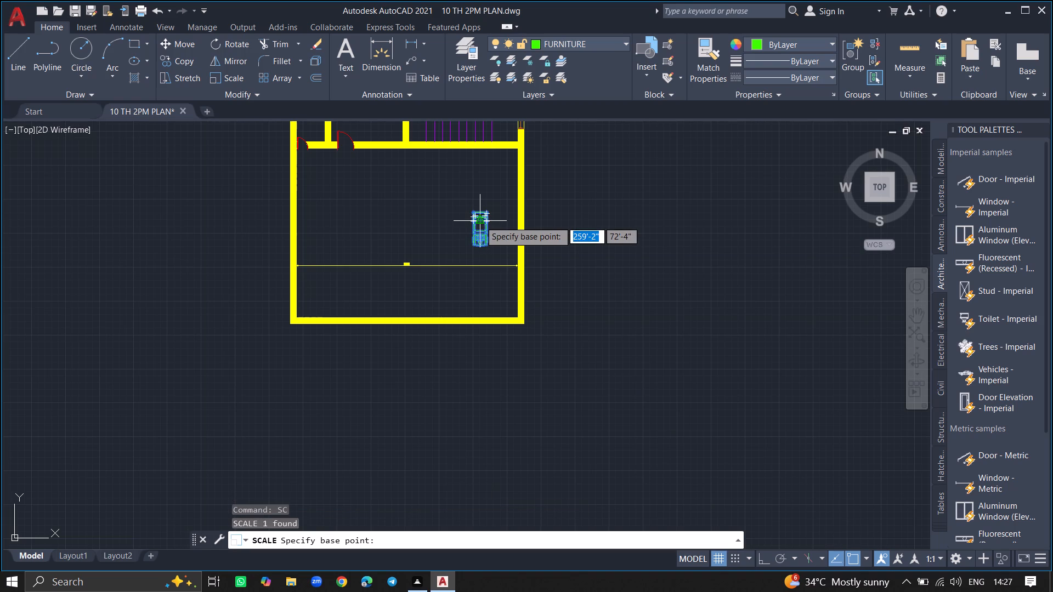
click(480, 221)
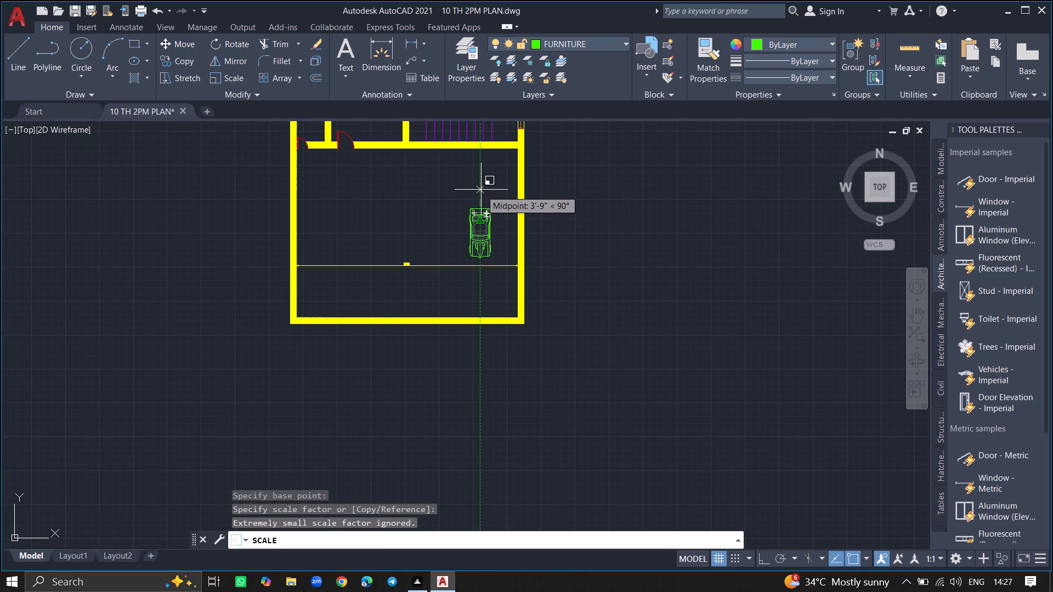
click(481, 176)
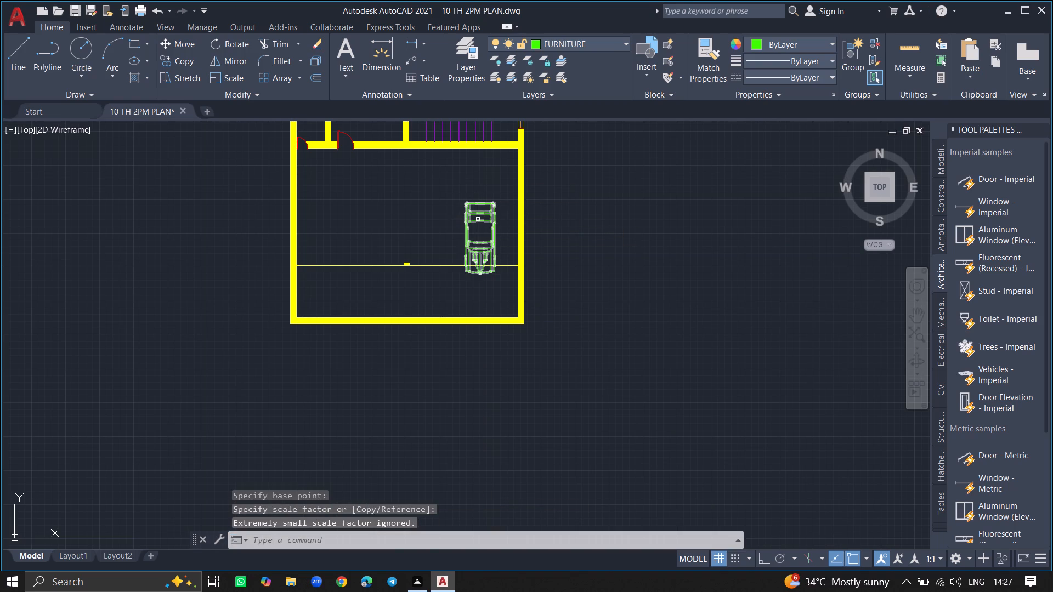
Move the enlarged sports car up about 2 feet so that it sits entirely above the room's thin dividing line.
click(478, 219)
text(MOVE)
key(Return)
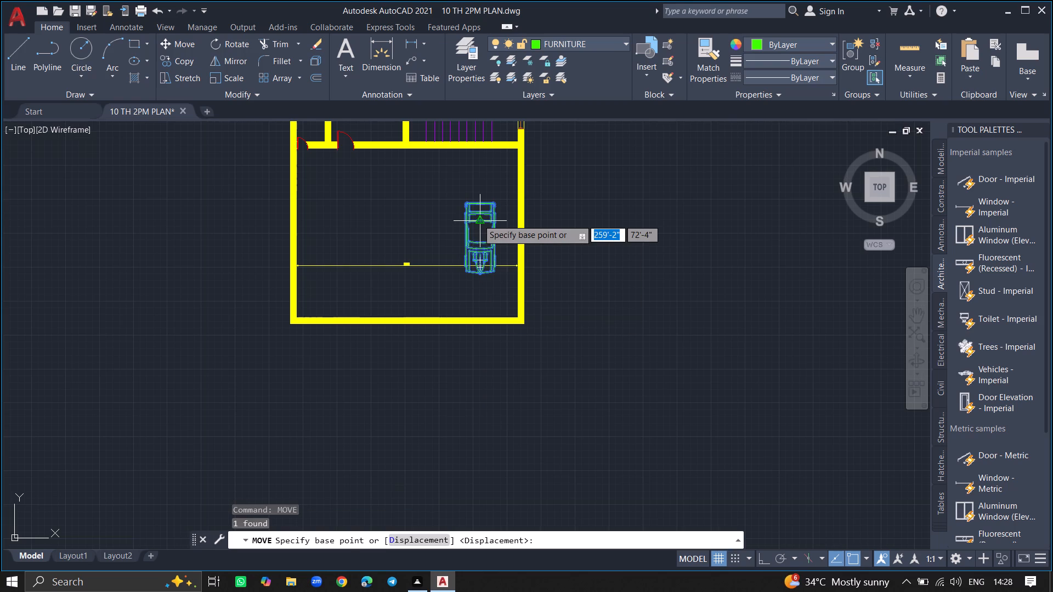
click(478, 219)
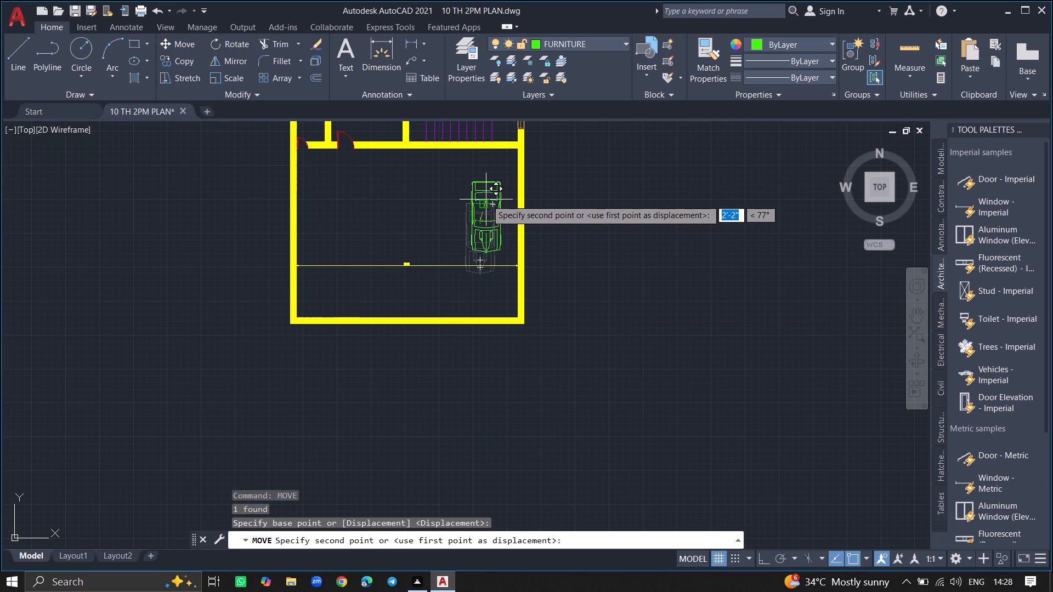
click(486, 200)
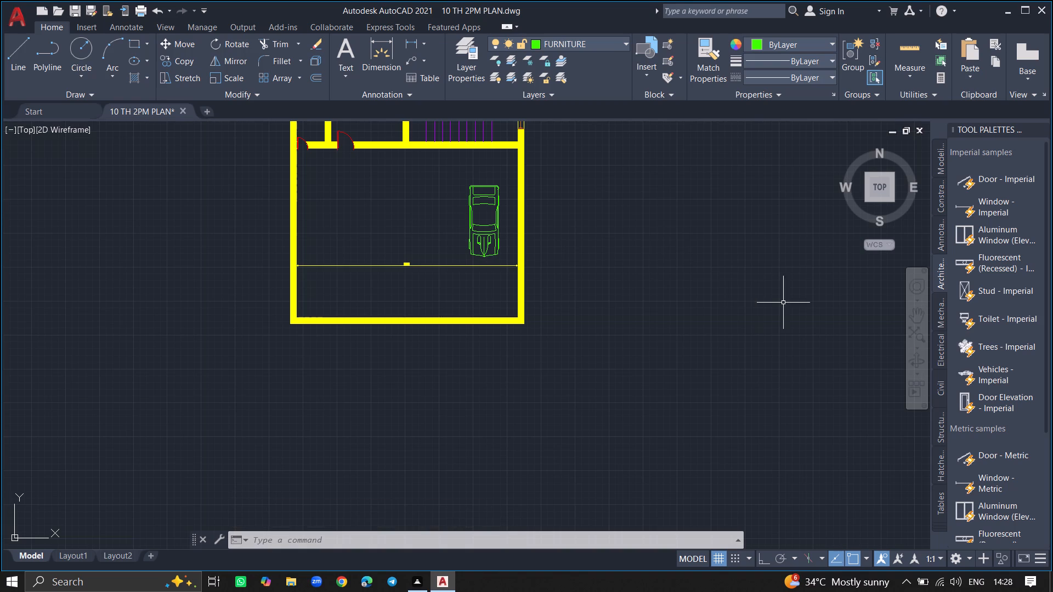
Insert a second Vehicles - Imperial block near the floor plan and set its view to Sedan (Top).
click(984, 375)
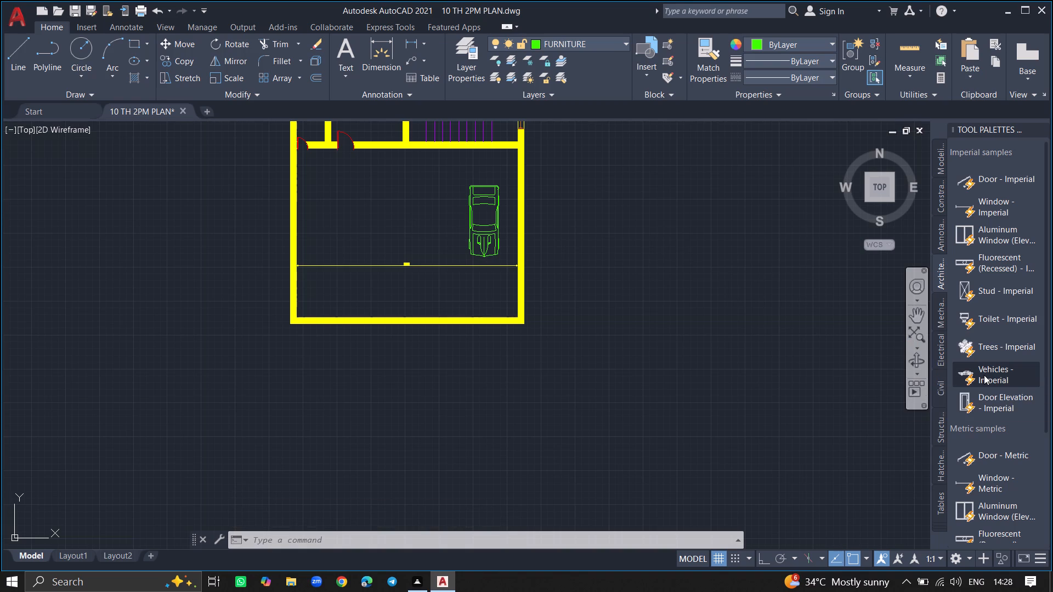
click(353, 491)
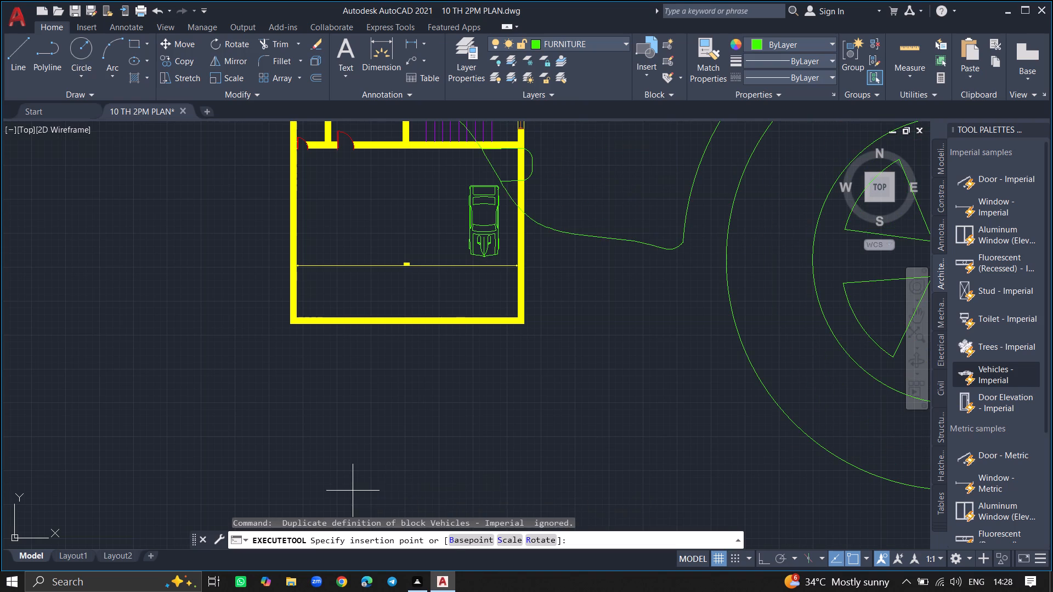
click(574, 232)
ctrl+scroll(557, 309, down, 5)
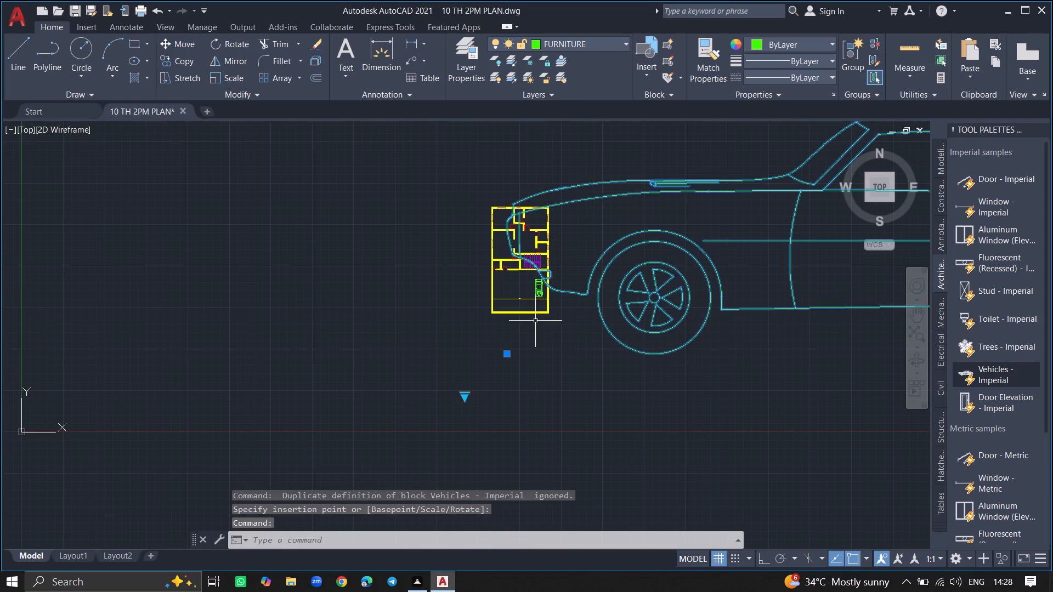
click(466, 396)
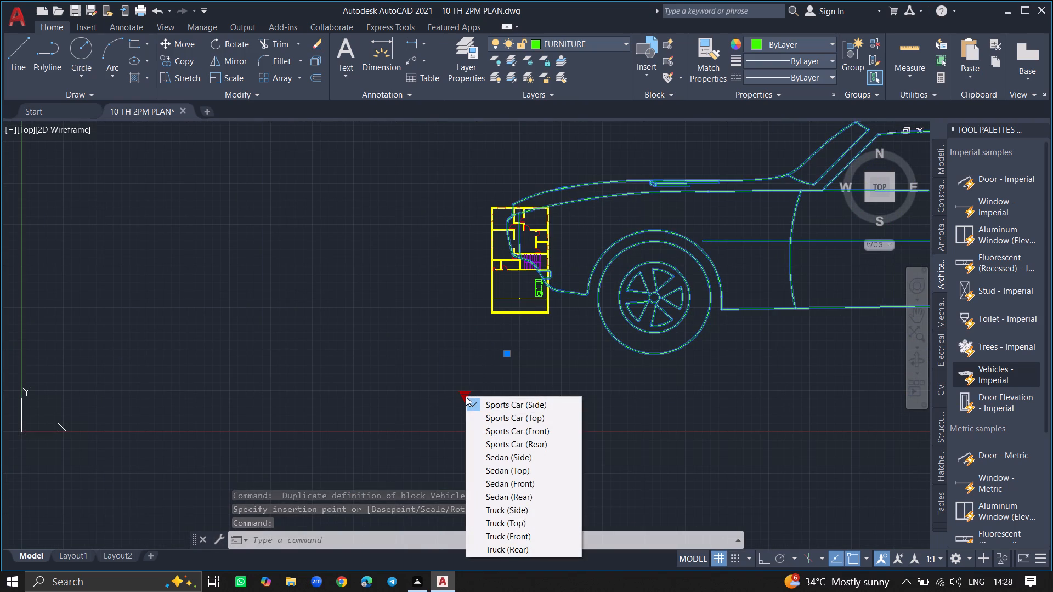
click(492, 470)
key(Escape)
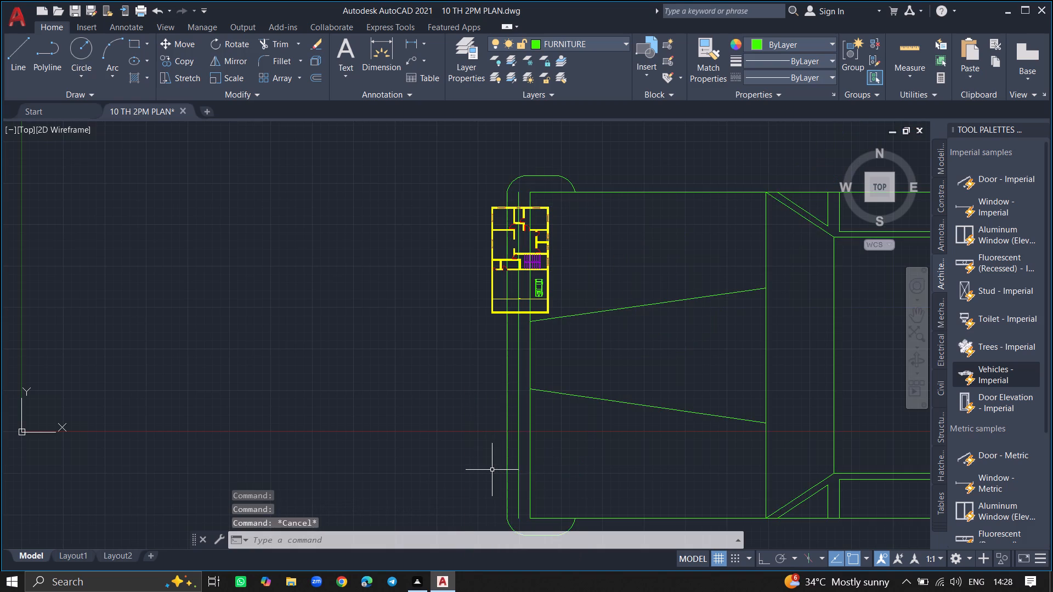
Scale the oversized sedan down freehand from its front end to a size comparable with the floor plan.
click(528, 464)
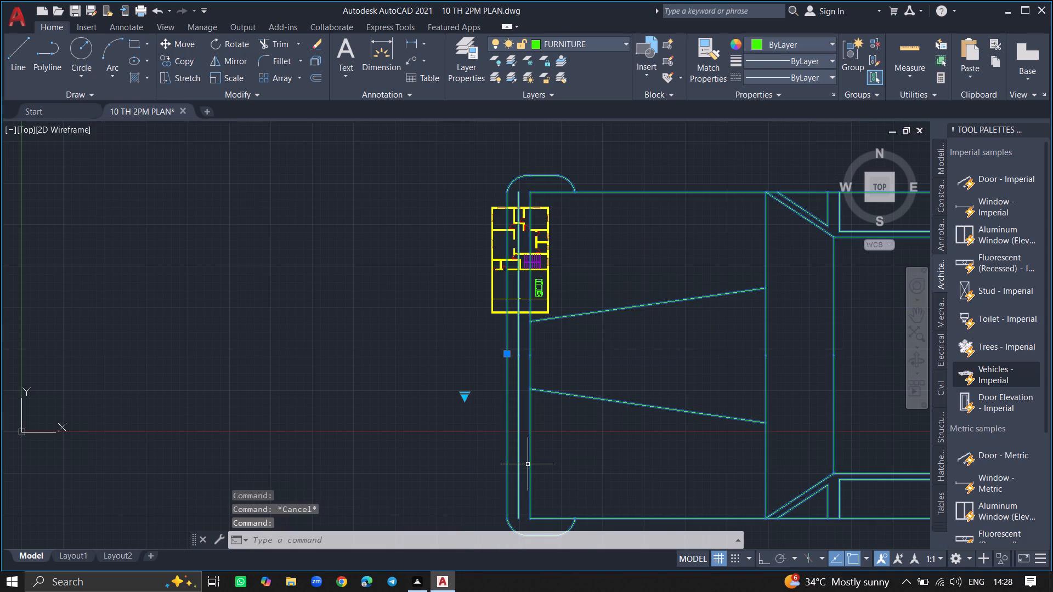
text(SC)
key(Return)
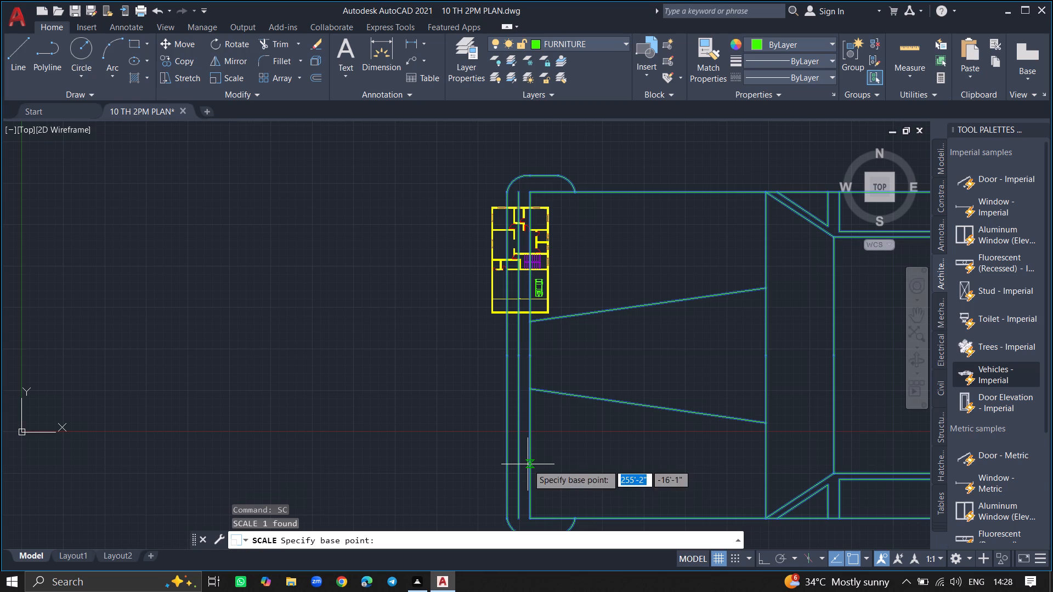
click(528, 464)
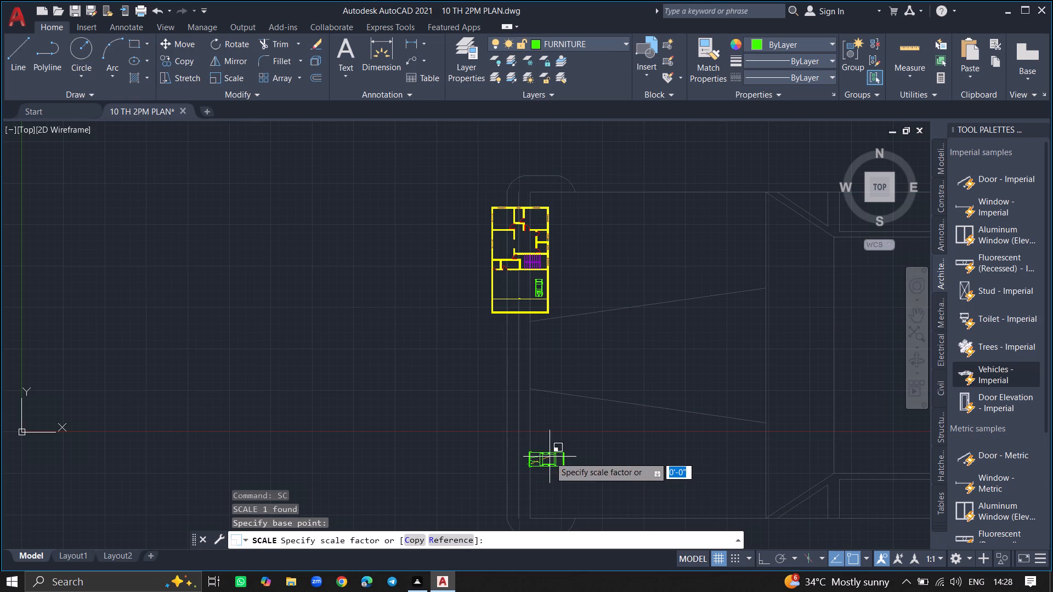
click(552, 457)
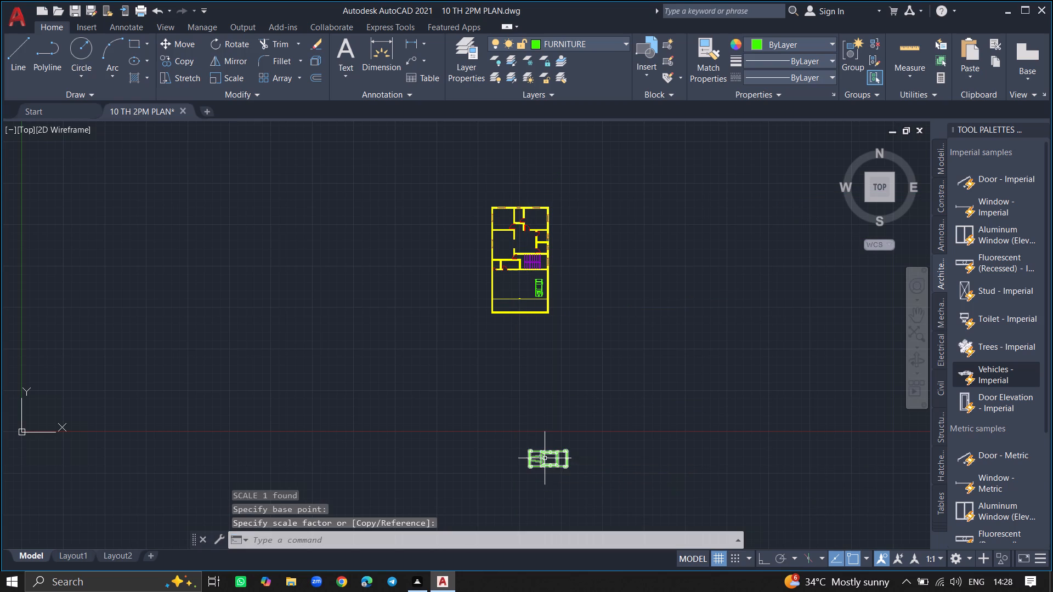
Rotate the sedan 90° with Ortho on so that its front points down.
click(544, 458)
text(RO)
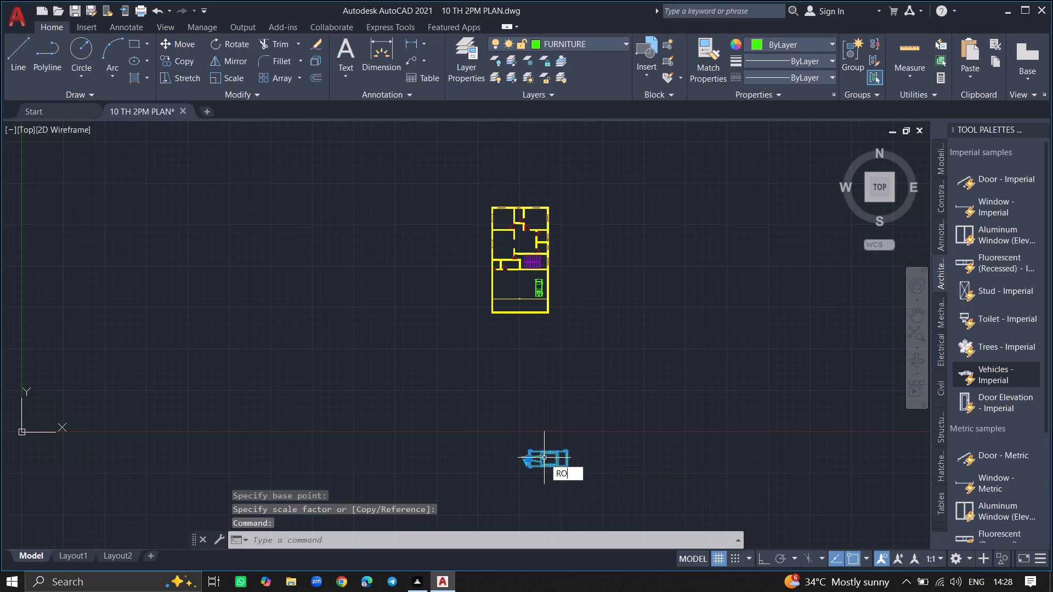
key(Return)
click(544, 458)
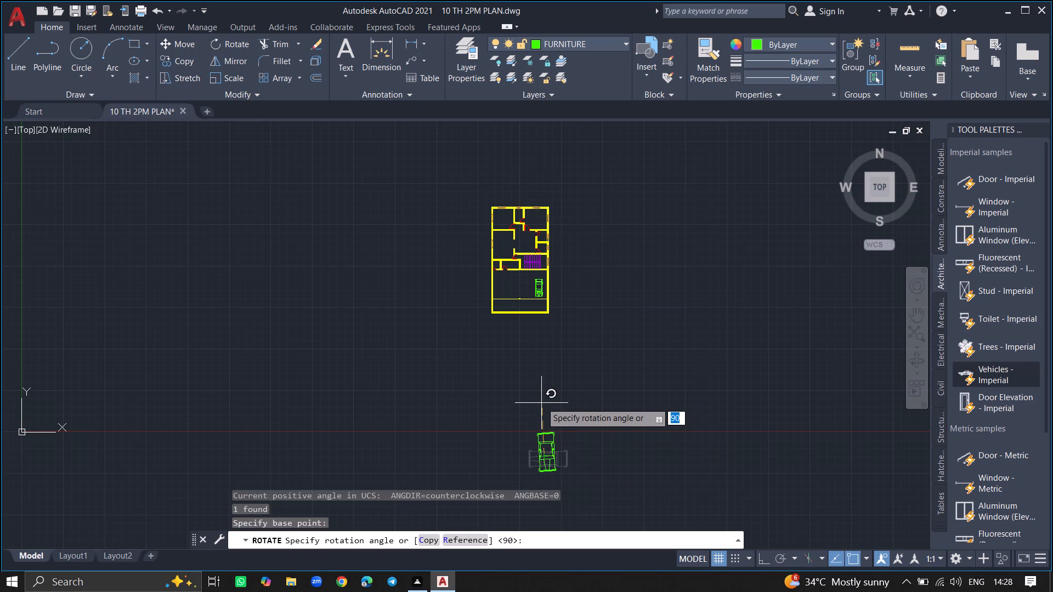
key(F8)
click(541, 401)
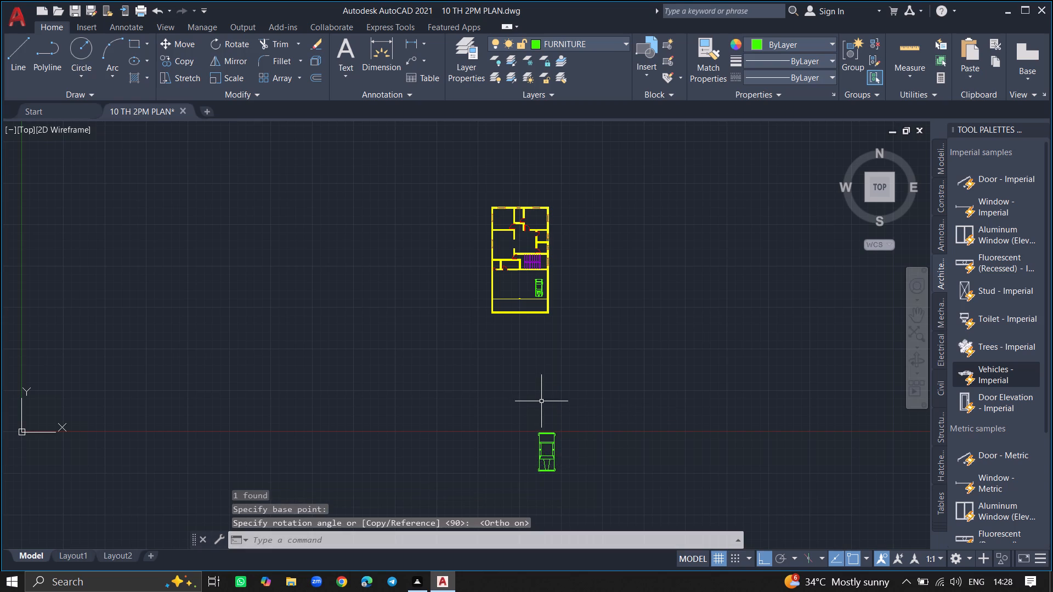
Move the upright sedan with Ortho off to just outside the floor plan's left wall, level with the car room.
click(541, 435)
text(MOVE)
key(Return)
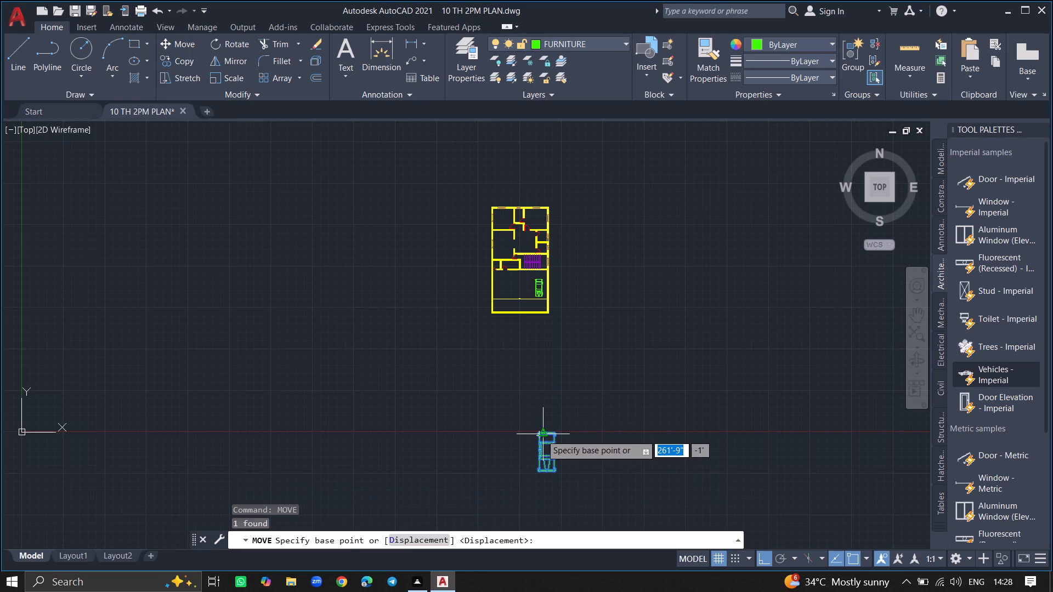
click(541, 435)
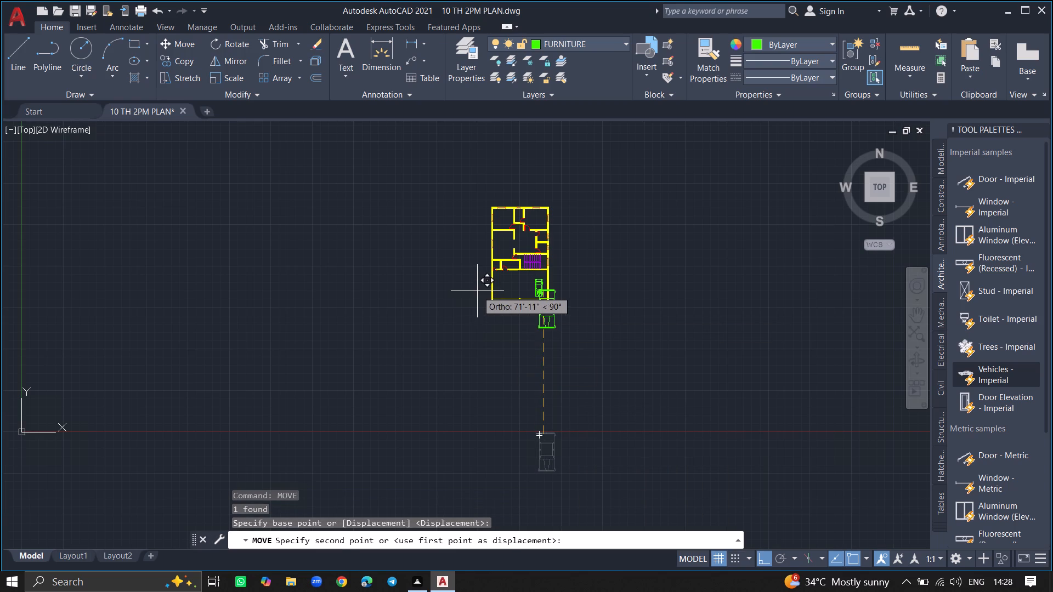
key(F8)
ctrl+scroll(477, 291, up, 3)
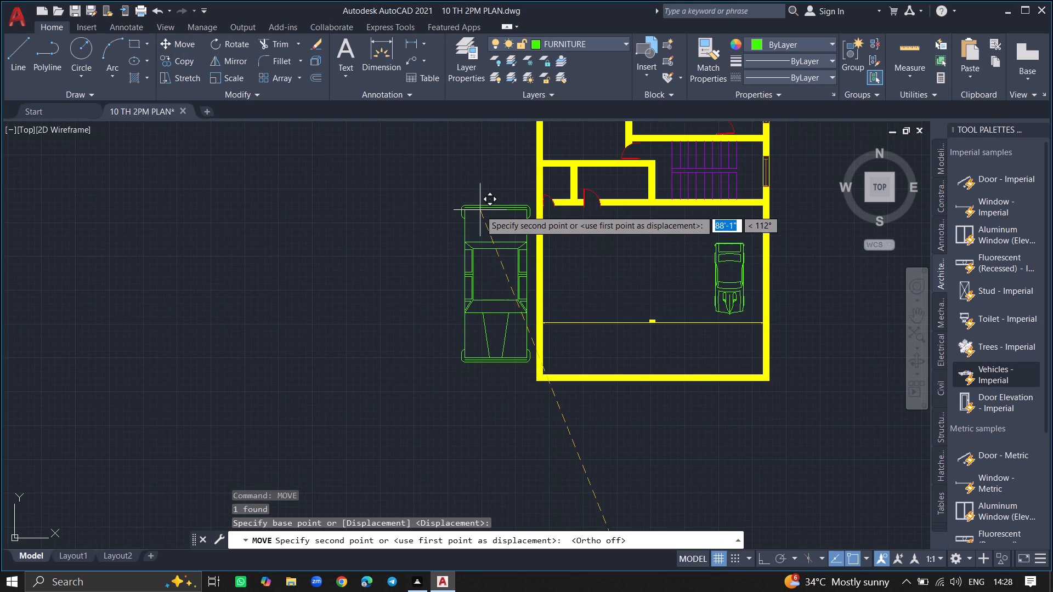
click(480, 210)
Scale the sedan down freehand from its rear edge to roughly 40% of its size, close to the sports car's size.
click(480, 207)
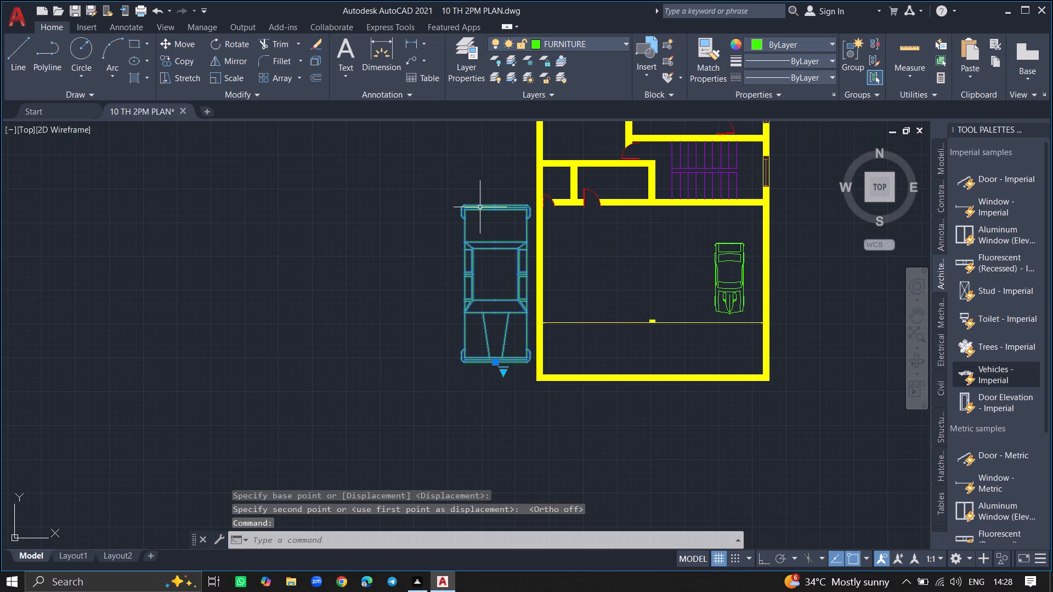
text(SC)
key(Return)
click(480, 207)
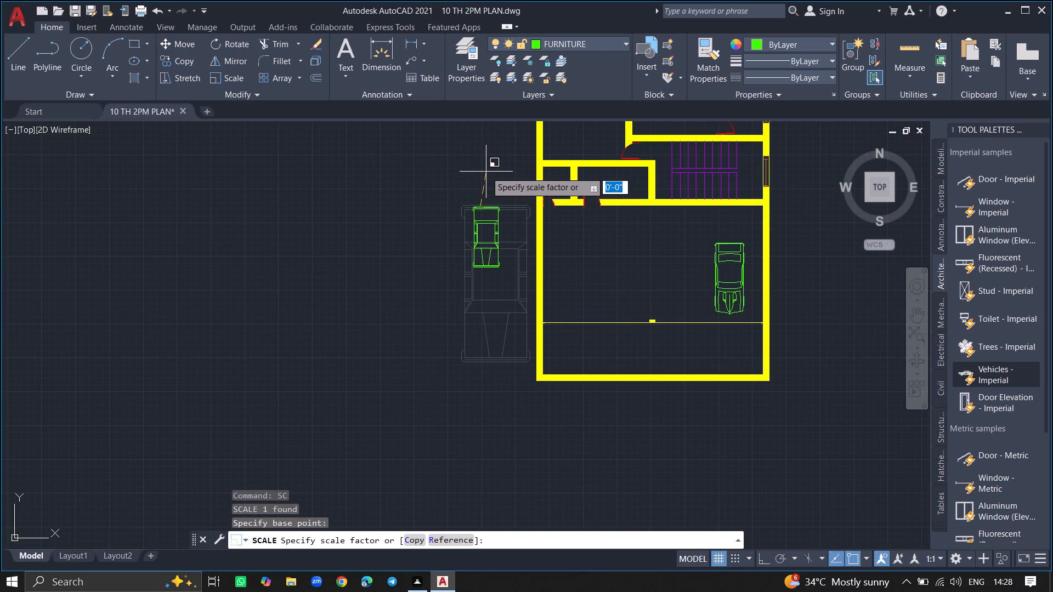
drag(486, 172, 495, 211)
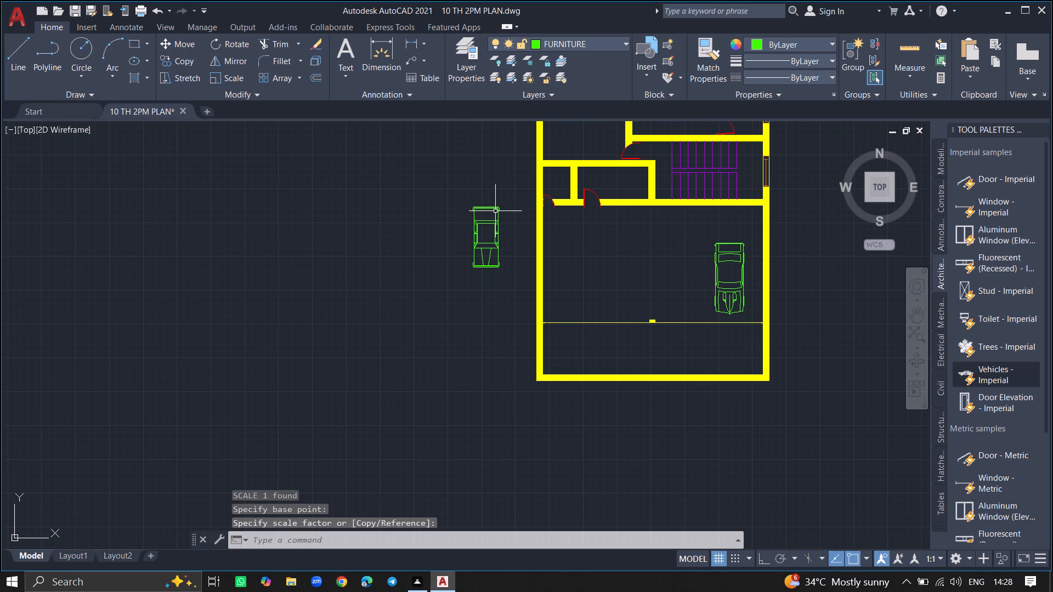
Move the scaled sedan into the car room, beside its left wall and level with the sports car.
drag(495, 211, 496, 208)
click(496, 208)
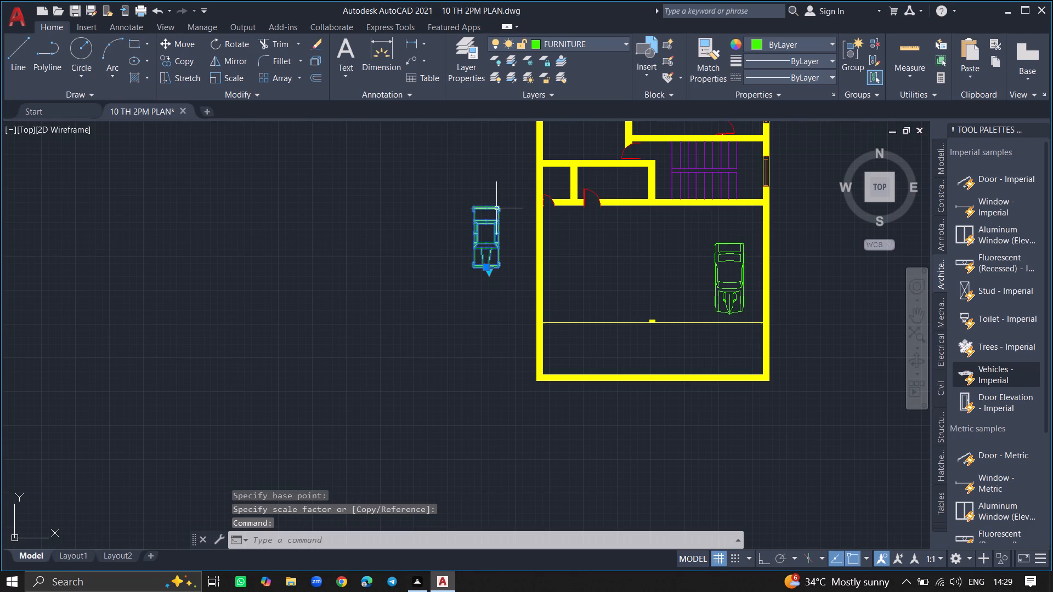
text(MOVE)
key(Return)
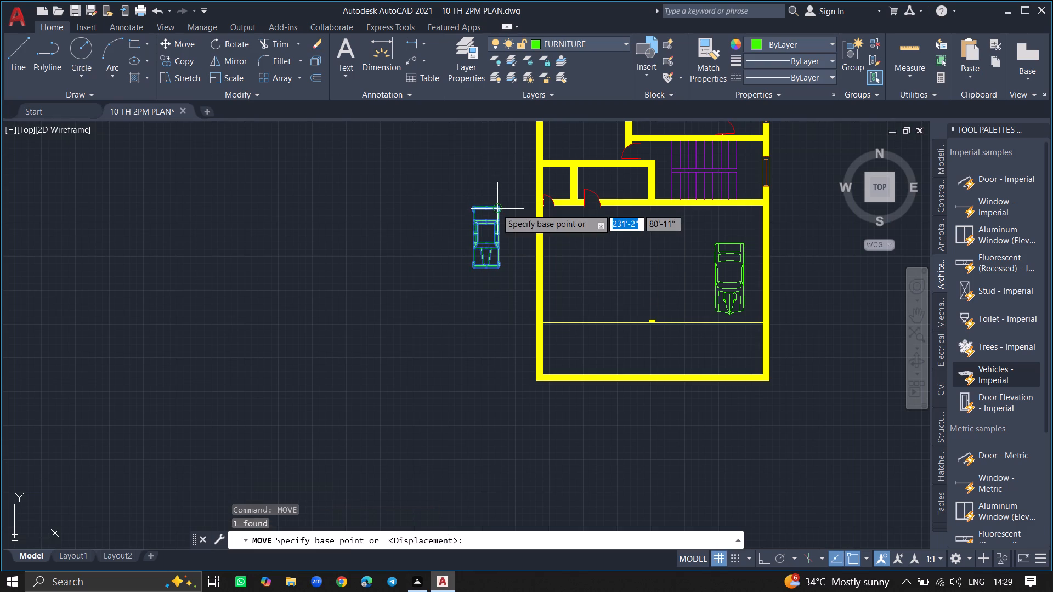
click(496, 208)
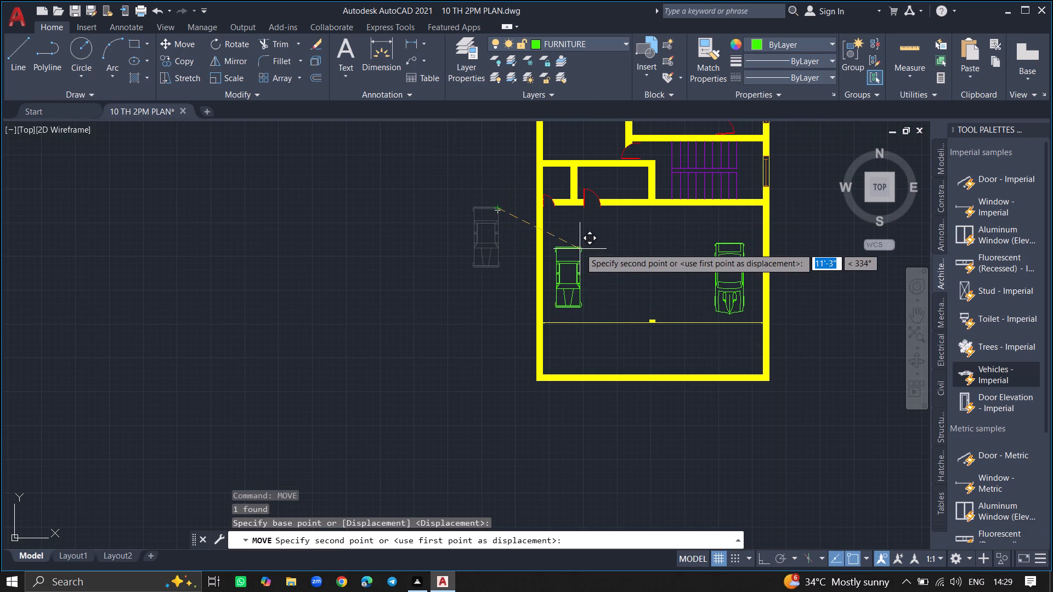
click(578, 245)
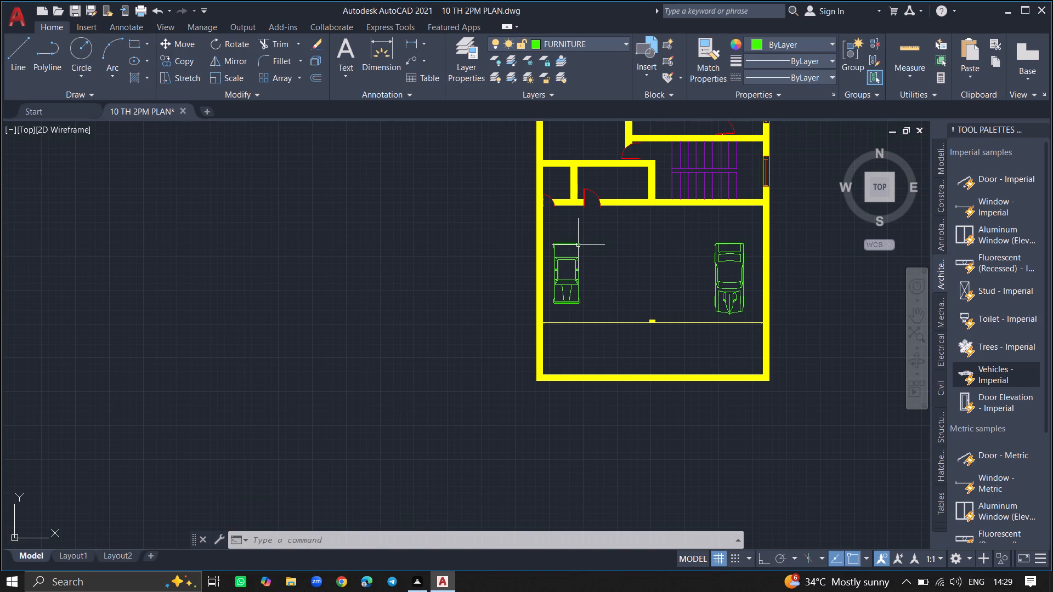
Erase the thin horizontal line that crosses the lower part of the car room.
click(681, 323)
key(Delete)
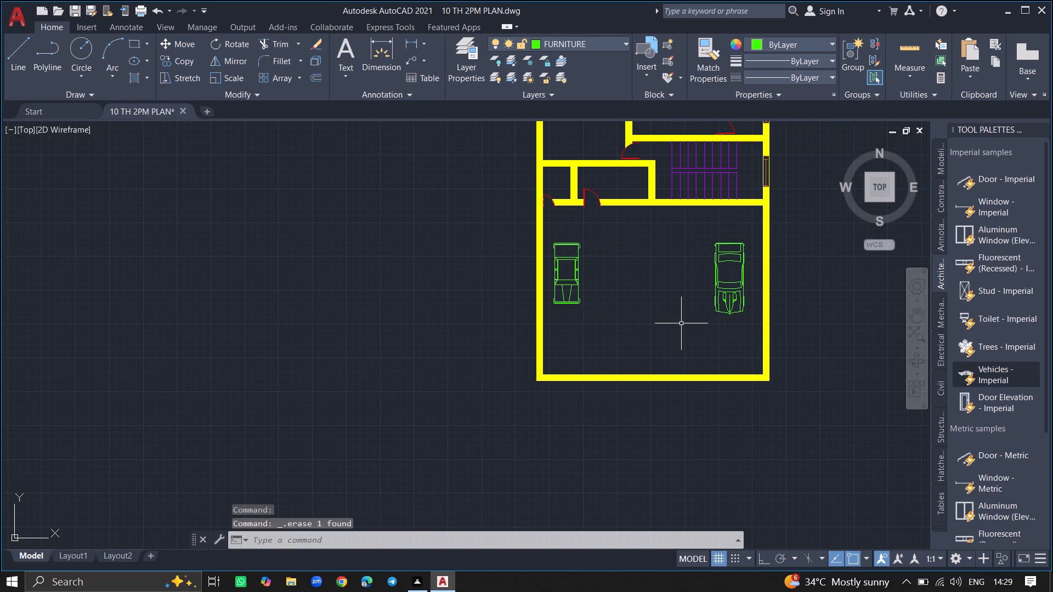
Move the sports car straight down about 7'-1" to just above the car room's bottom wall.
click(726, 295)
text(MOVE)
key(Return)
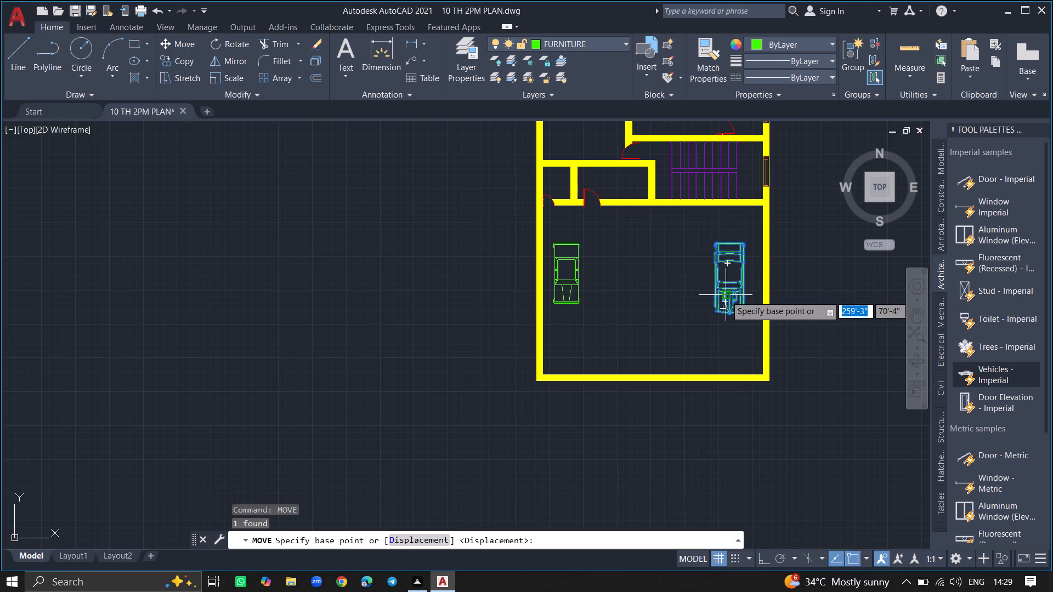
click(726, 295)
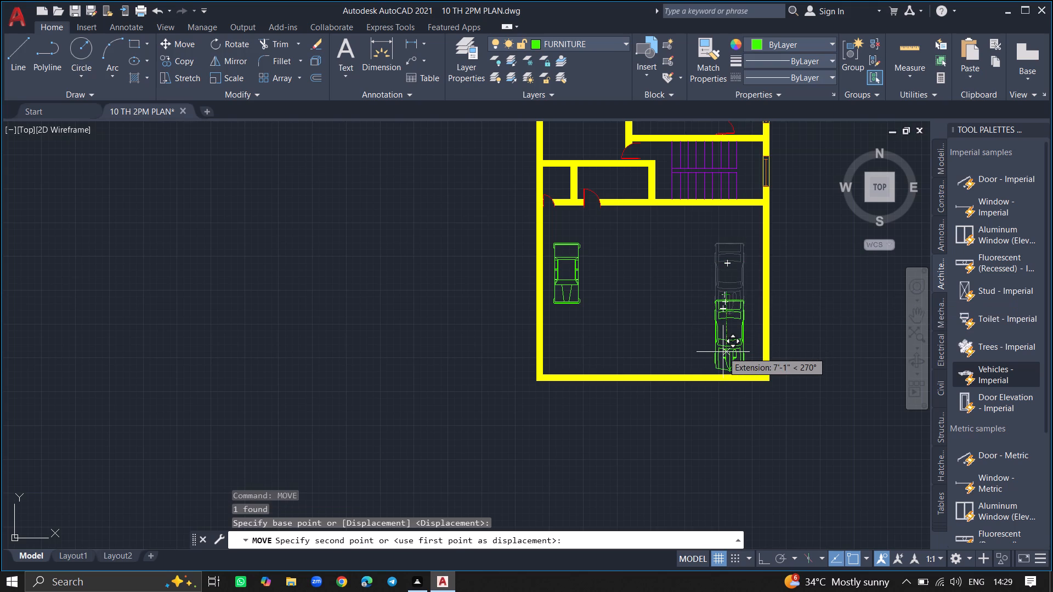
click(723, 352)
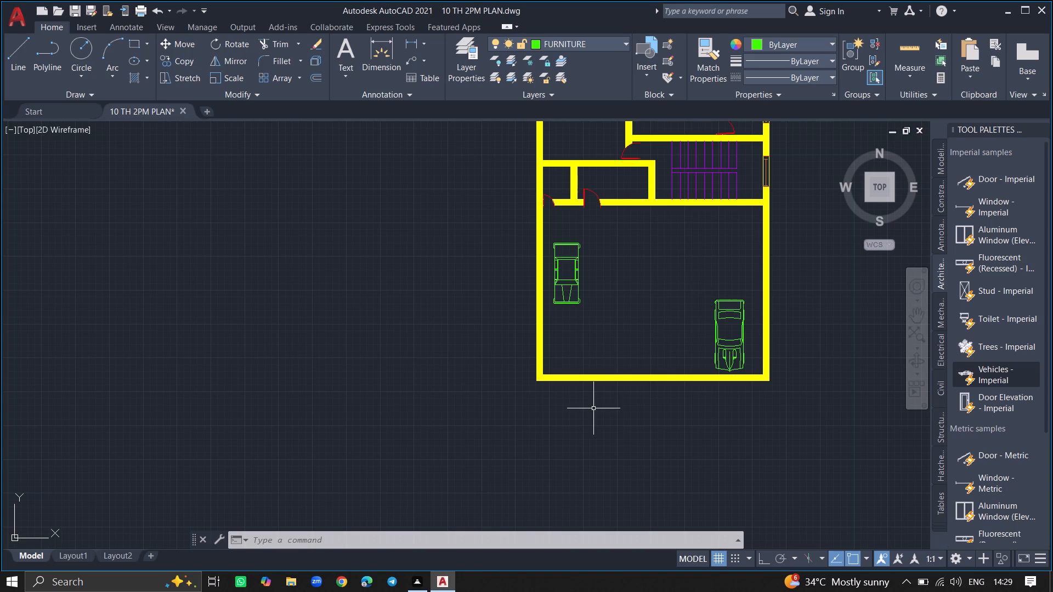
Insert a Vehicles - Imperial block above the floor plan and set its view to Truck (Top).
click(979, 378)
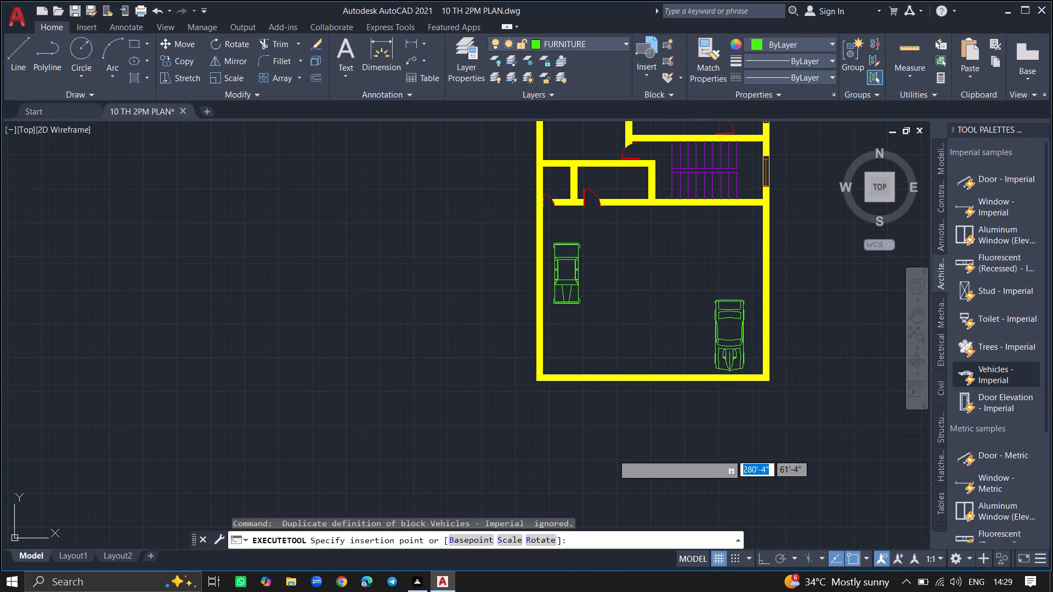
ctrl+scroll(53, 510, down, 3)
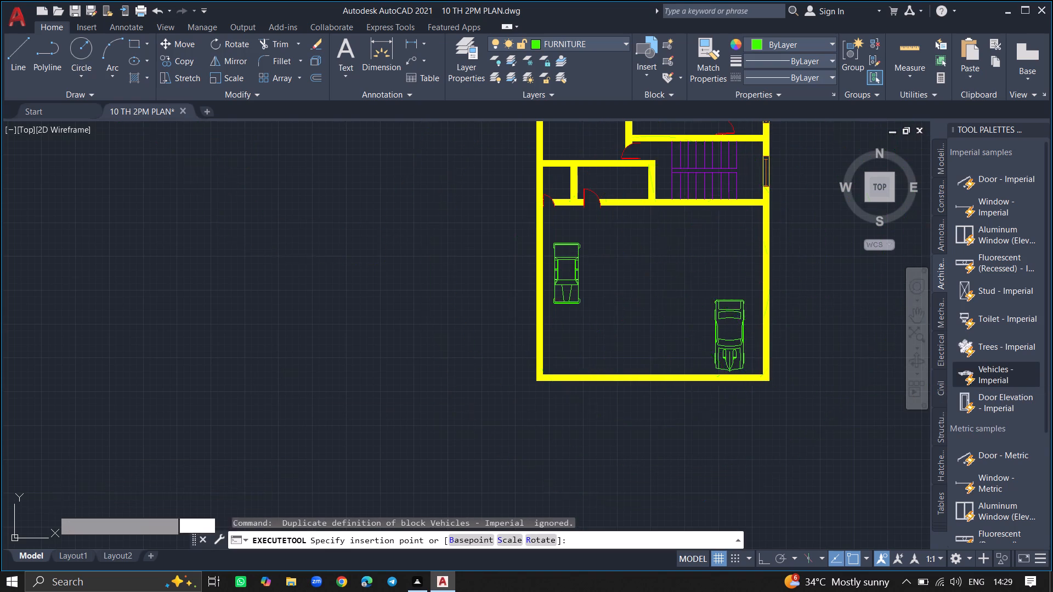
ctrl+scroll(53, 510, down, 3)
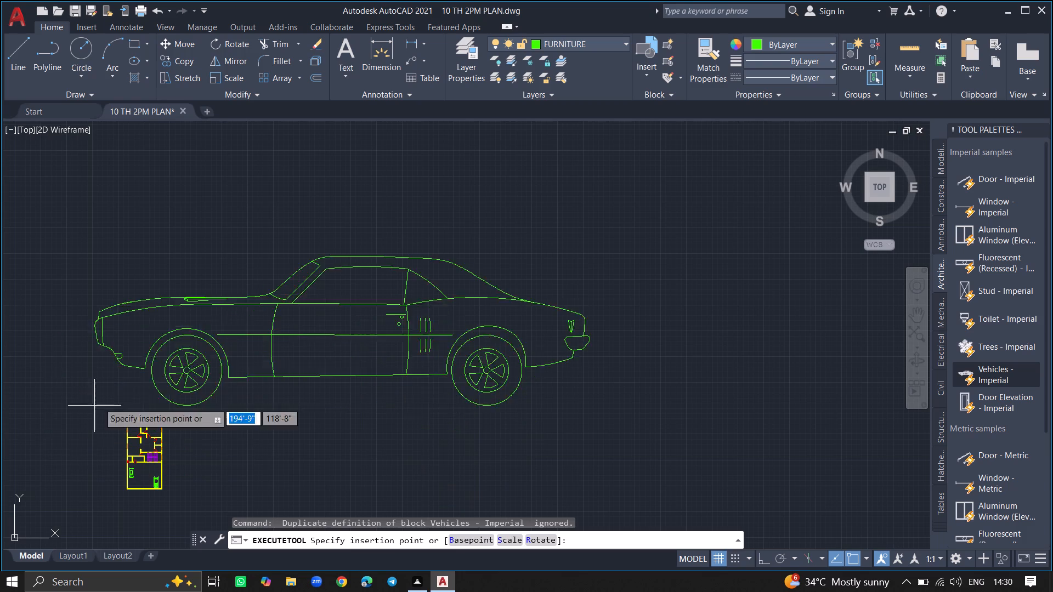
click(165, 380)
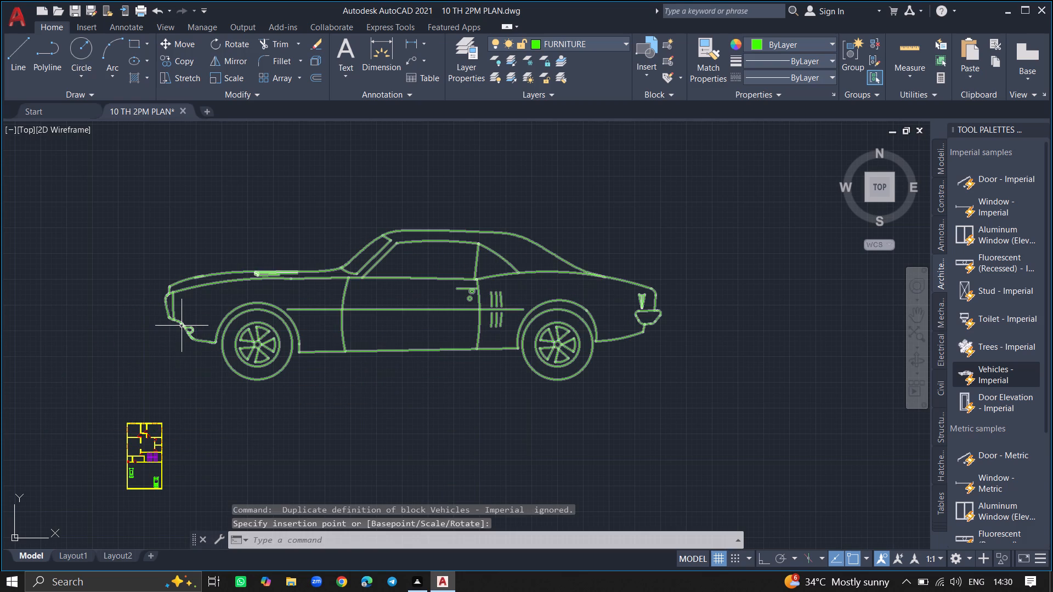
click(182, 326)
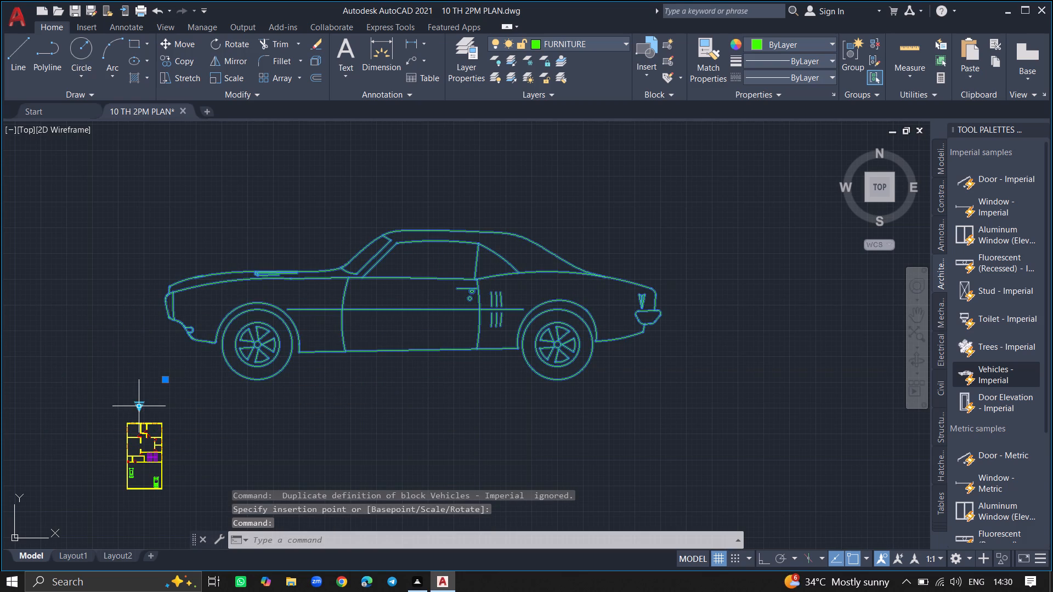
click(140, 406)
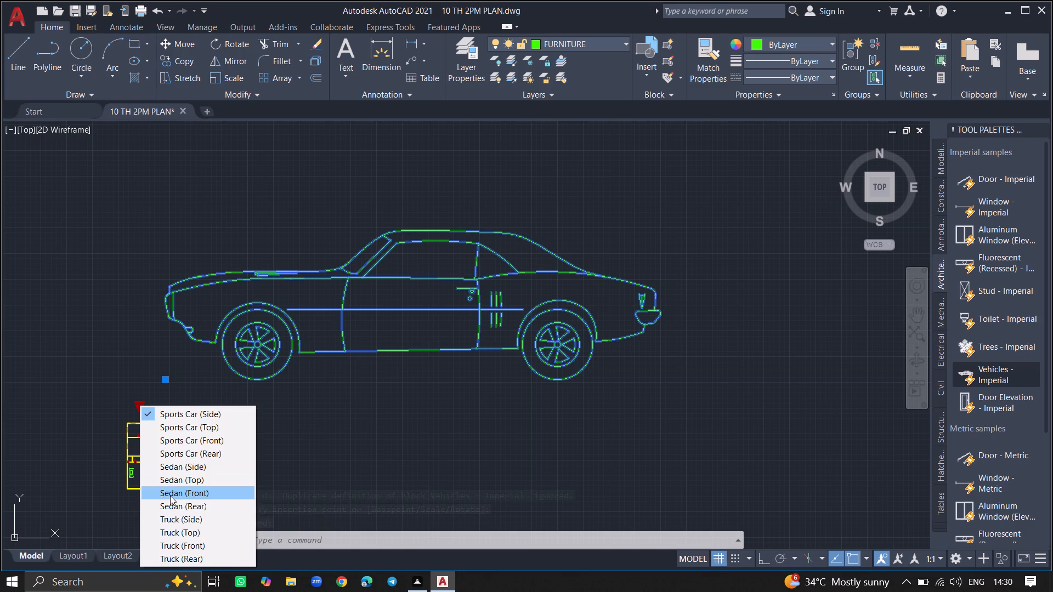
click(168, 535)
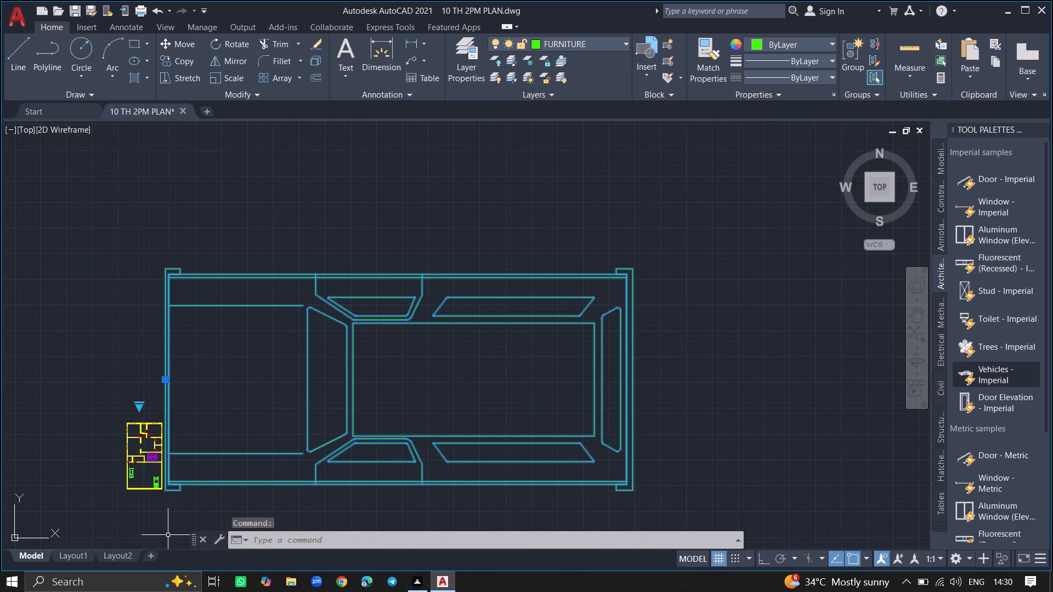
key(Escape)
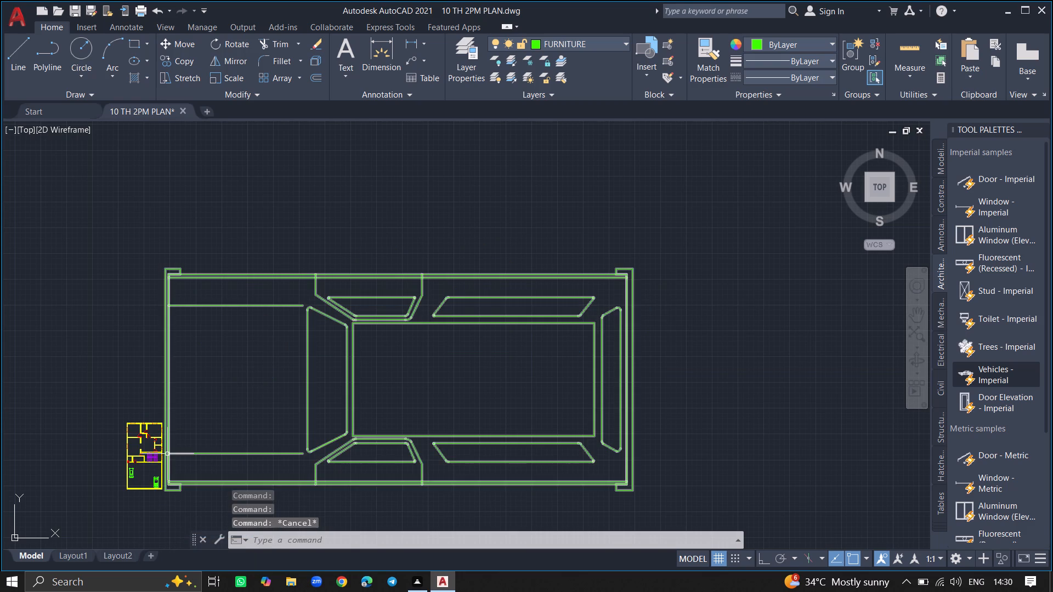
Scale the oversized truck down freehand from its front edge to slightly shorter than the floor plan's width.
click(167, 454)
text(SC)
key(Return)
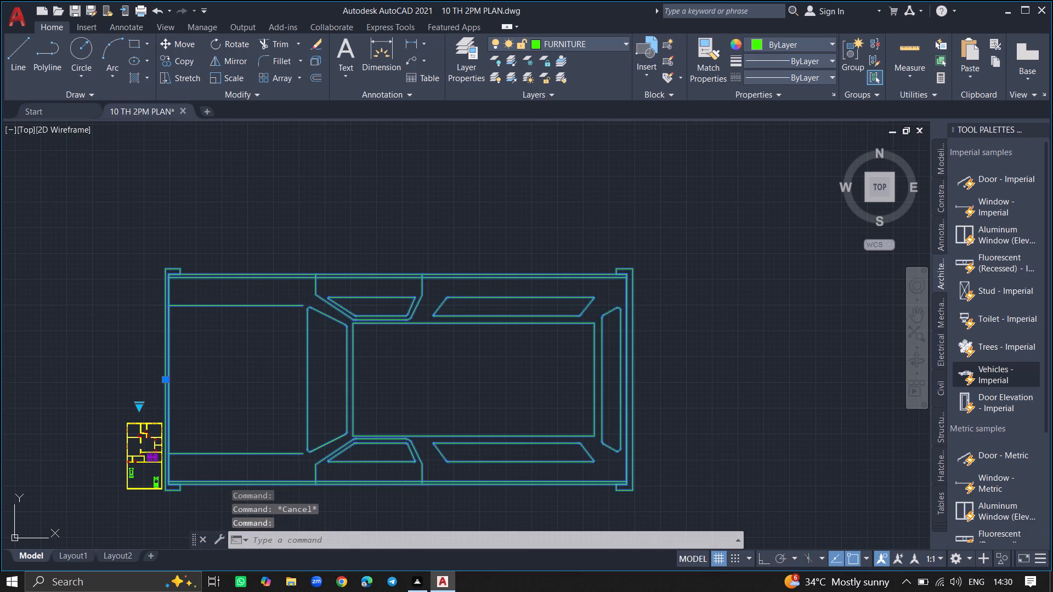
click(167, 454)
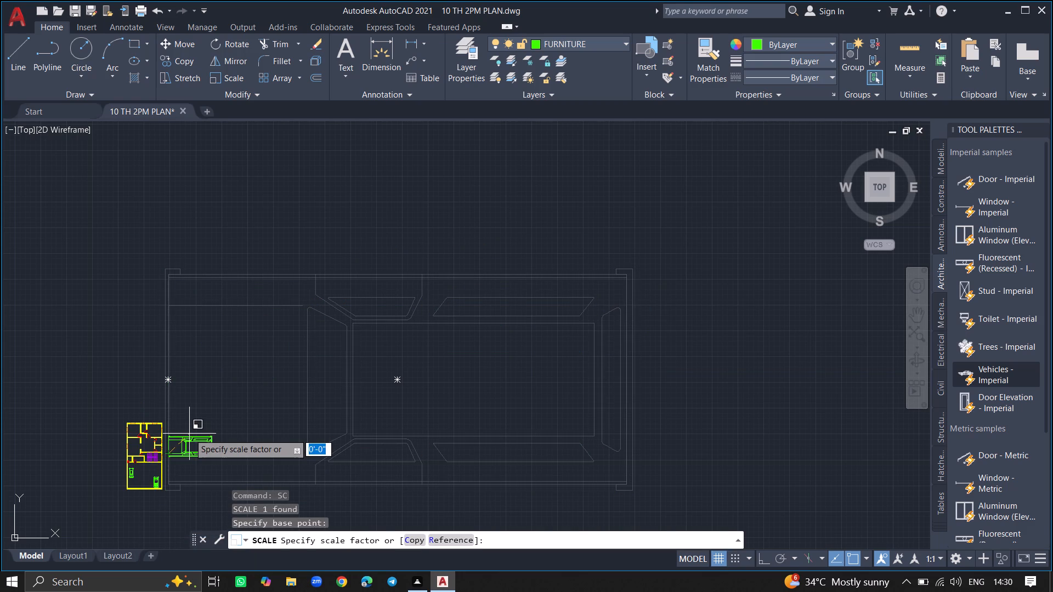
click(174, 434)
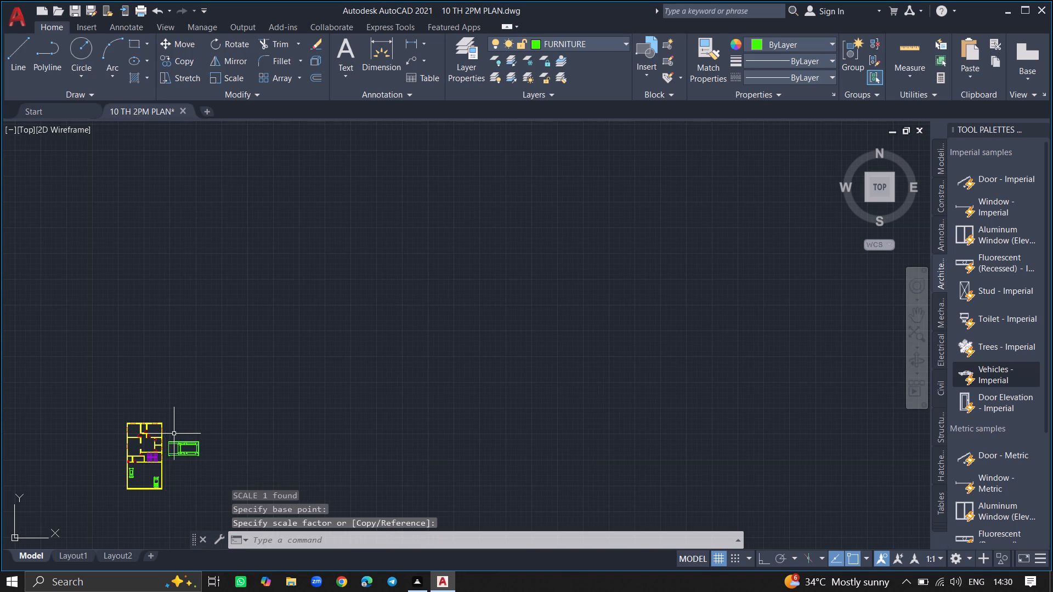
Rotate the truck 90° with Ortho on so that its front points down.
click(178, 442)
text(RO)
key(Return)
click(178, 442)
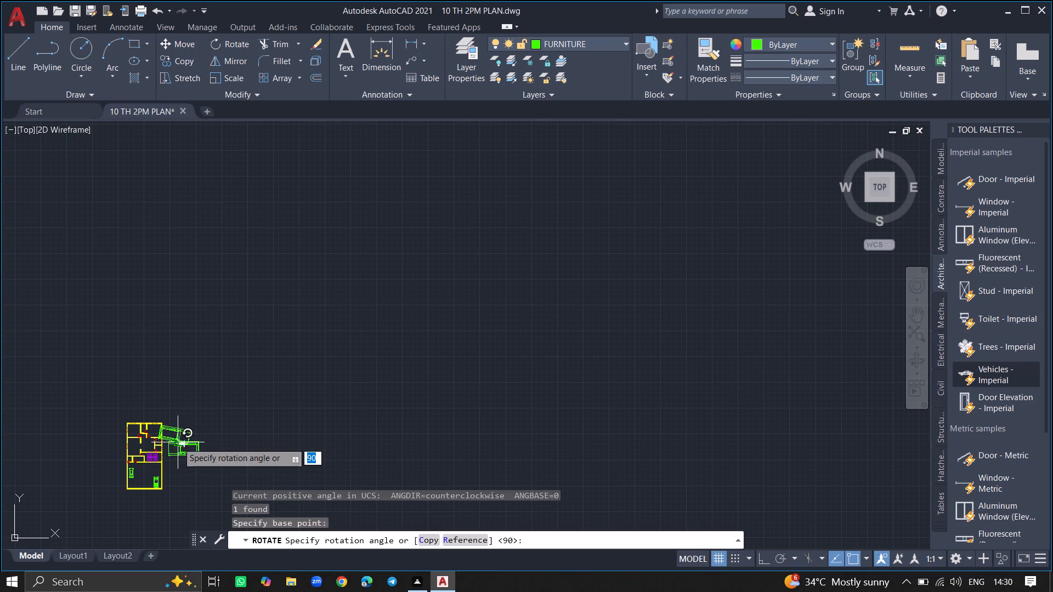
key(F8)
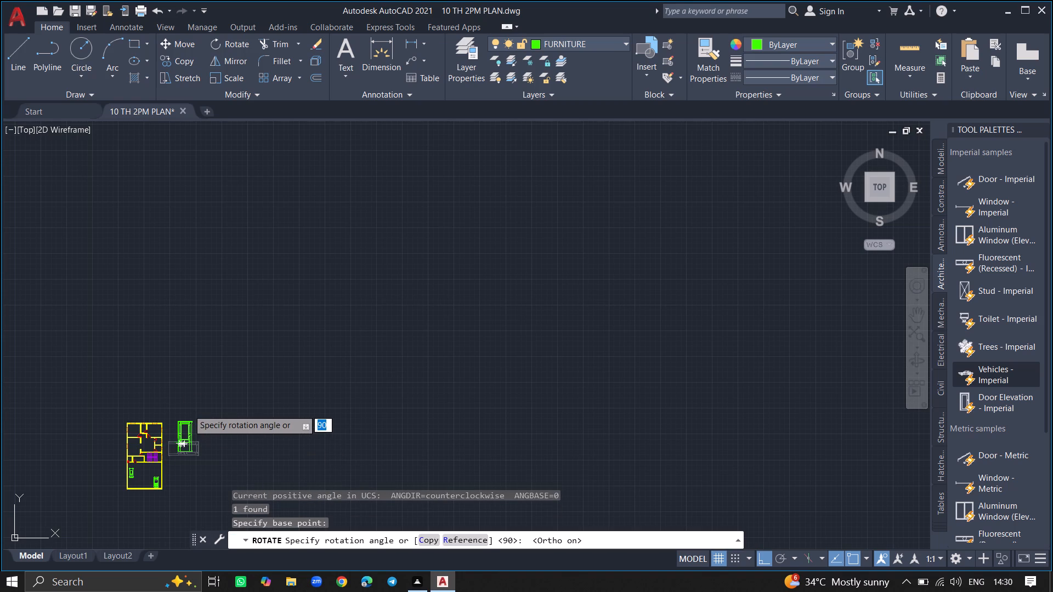
click(188, 409)
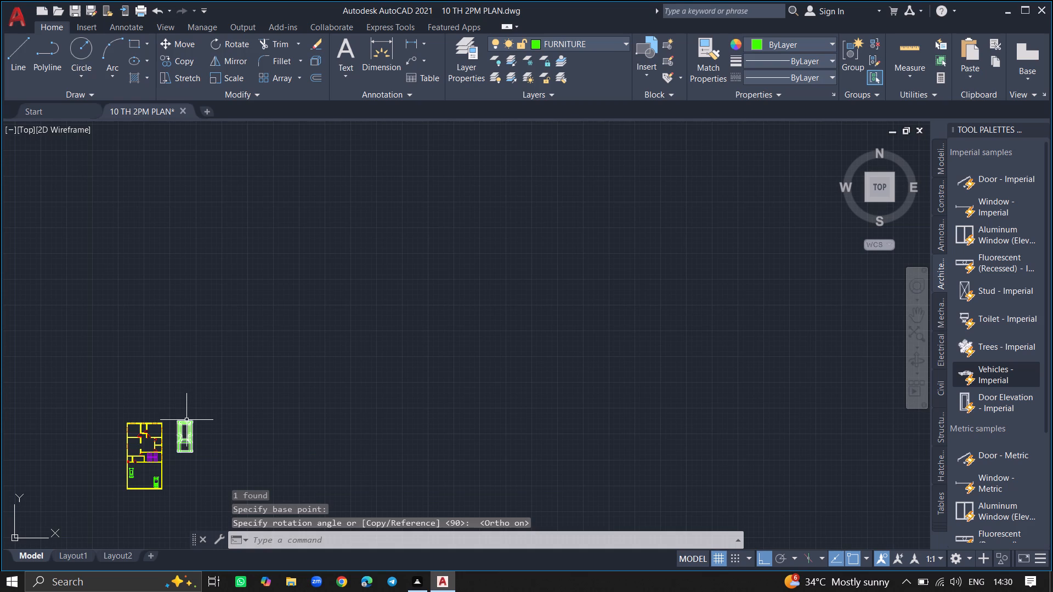
Rotate the truck another 90° with Ortho on so that it lies horizontally with its front facing right.
click(186, 421)
text(RO)
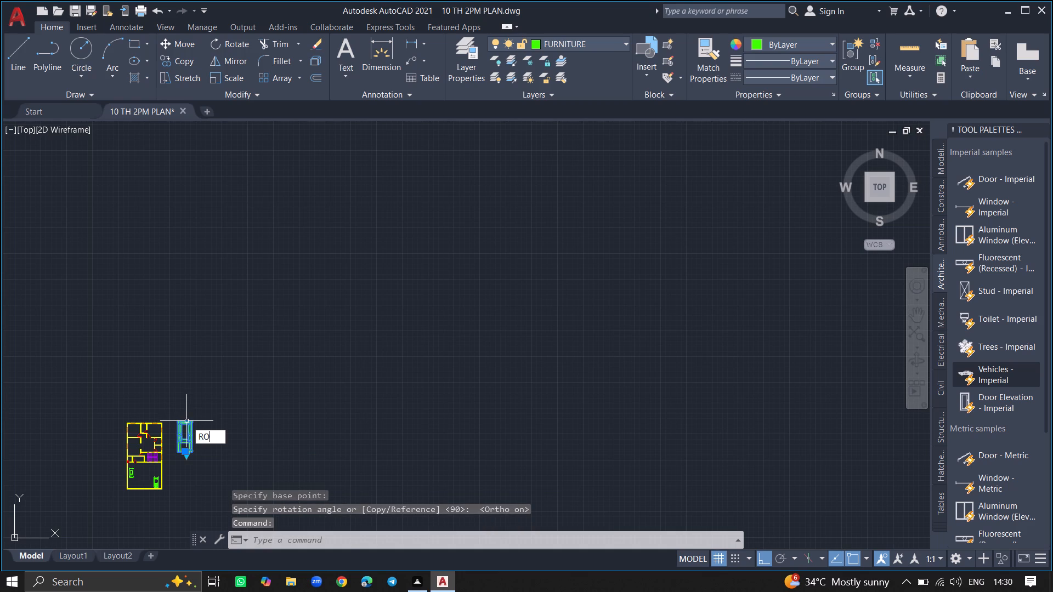
key(Return)
click(186, 421)
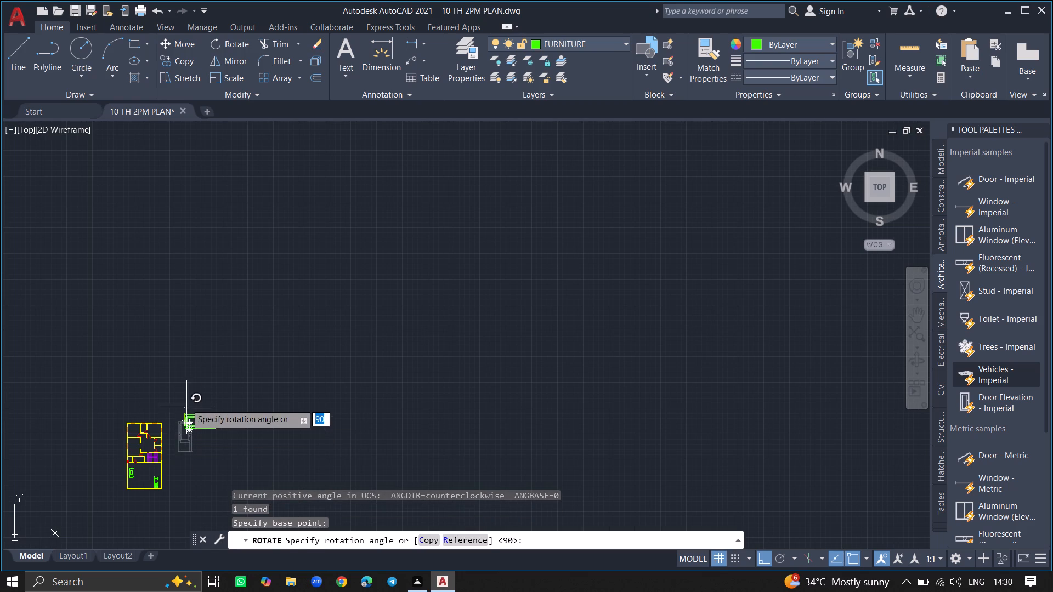
click(184, 391)
Scale the horizontal truck down freehand to roughly half its size.
click(190, 416)
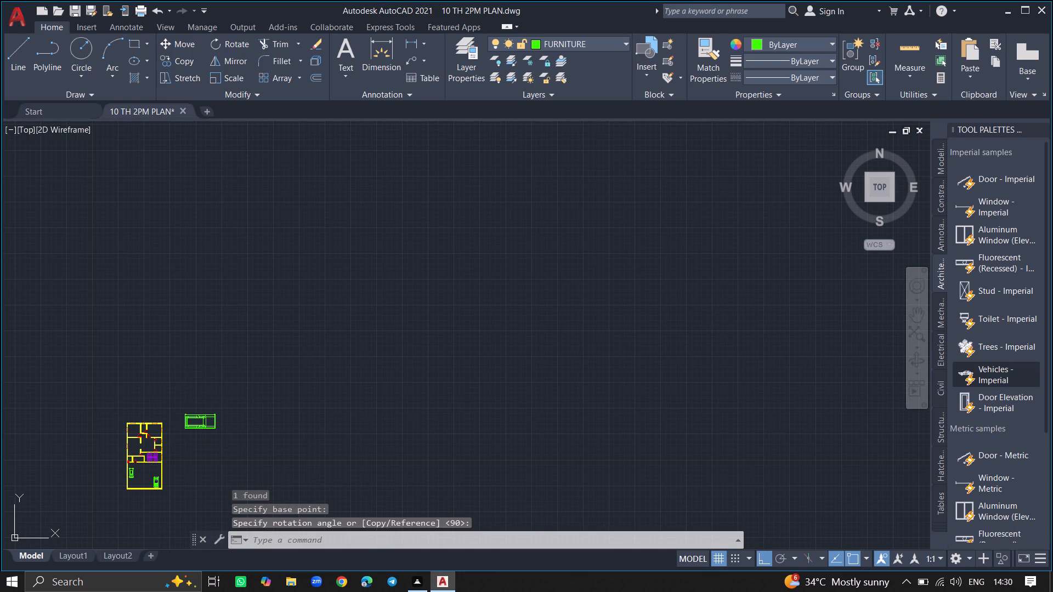
text(SC)
key(Return)
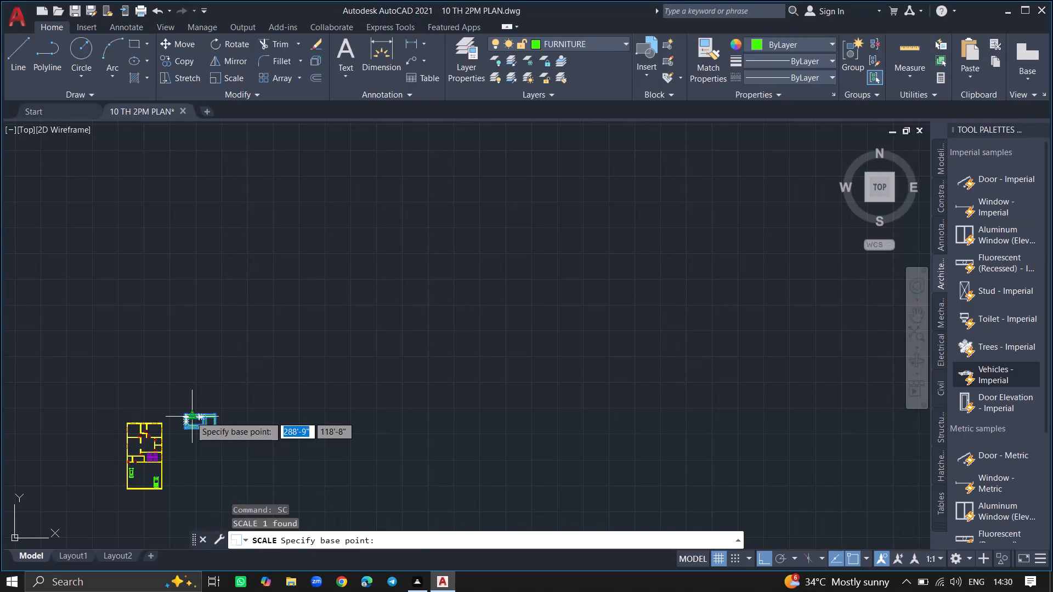
click(190, 416)
ctrl+scroll(190, 416, up, 5)
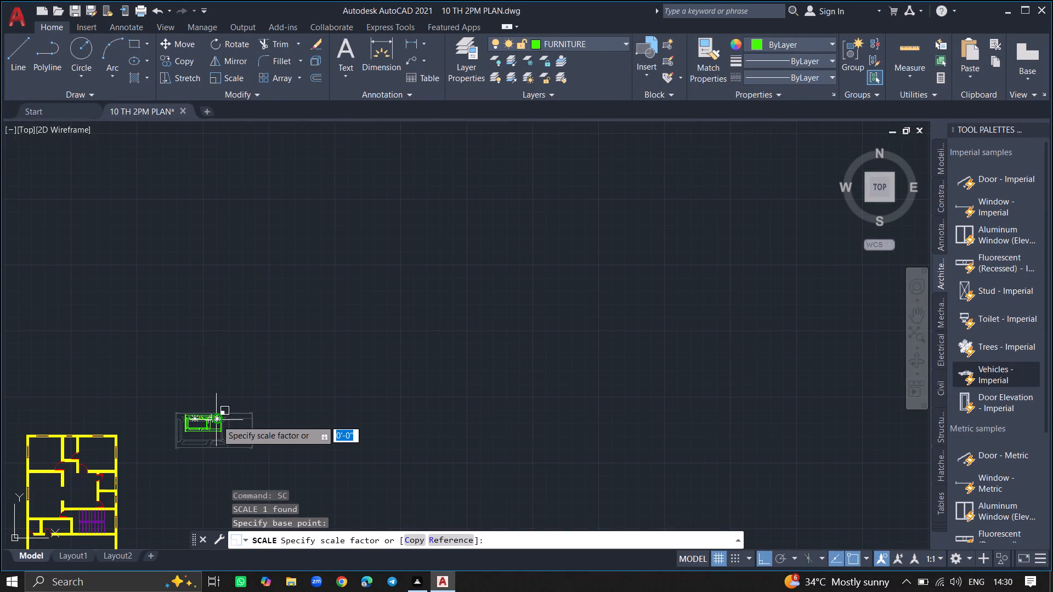
click(220, 420)
Move the truck with Ortho off into the car room, just below the staircase with its front against the right wall.
click(219, 420)
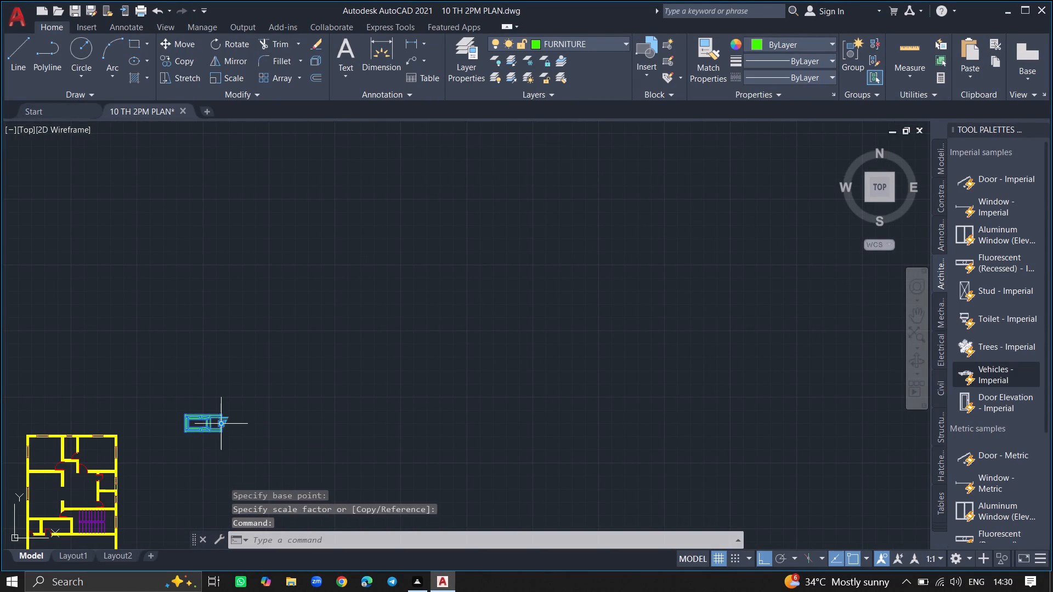
text(MOVE)
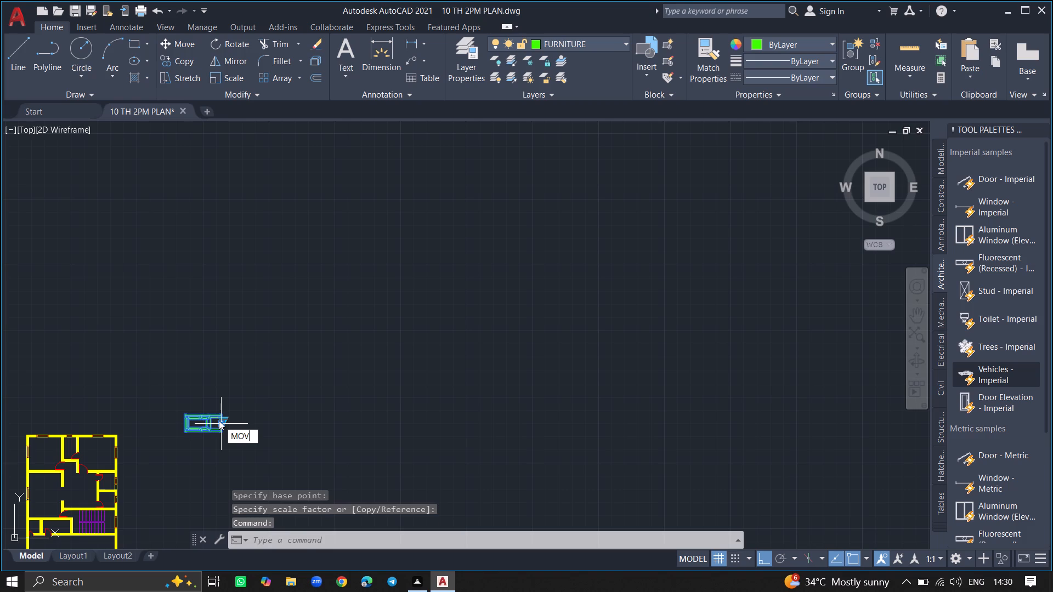
key(Return)
click(219, 420)
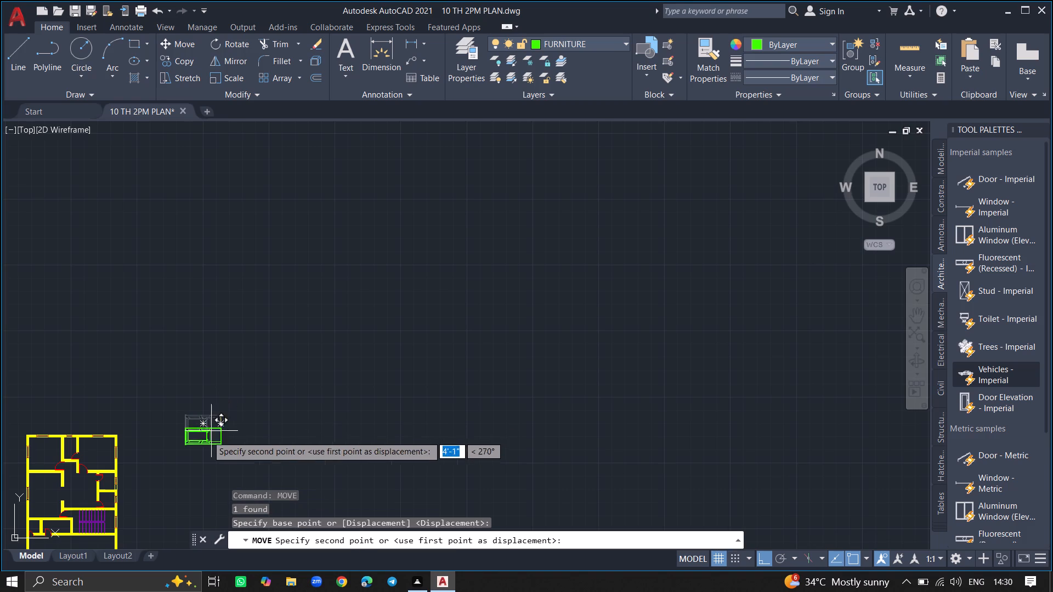
ctrl+scroll(202, 441, down, 5)
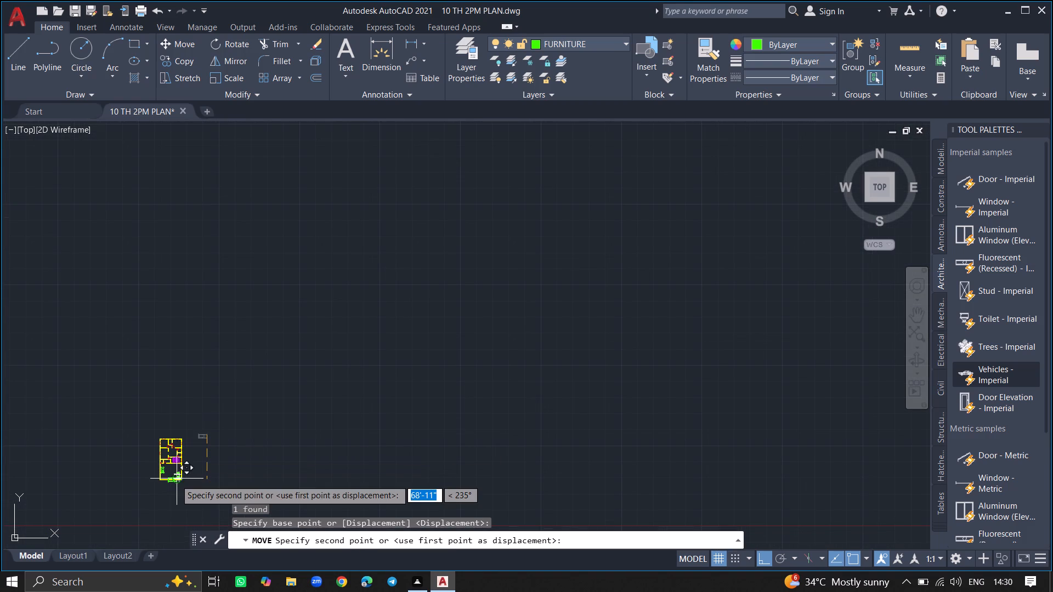
key(F8)
ctrl+scroll(178, 465, up, 5)
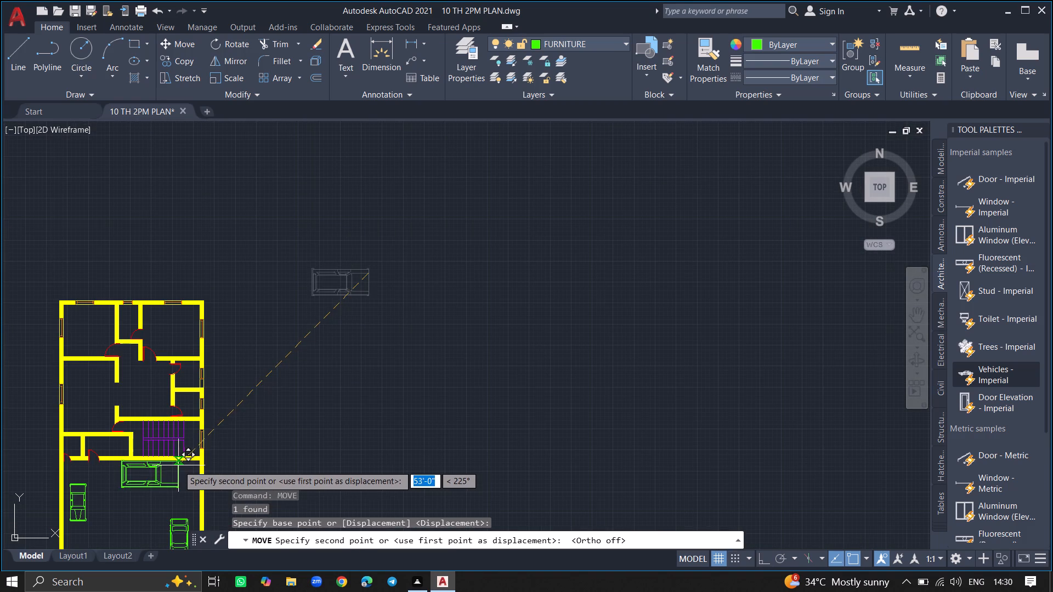
click(193, 476)
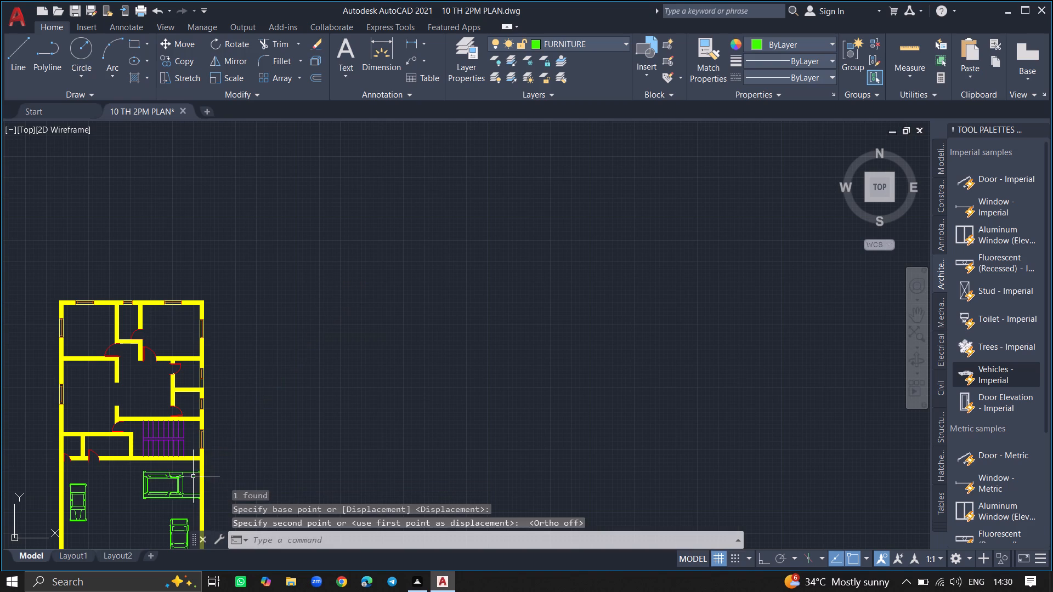
Move the horizontal truck left, away from the right wall, into the middle of the car room below the staircase.
ctrl+scroll(142, 508, up, 2)
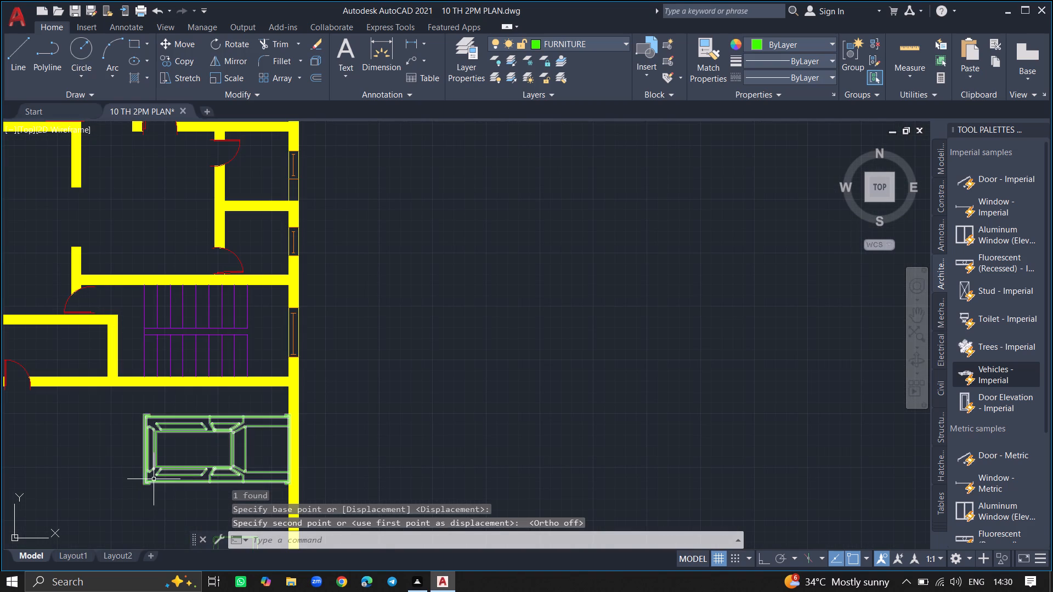
click(154, 479)
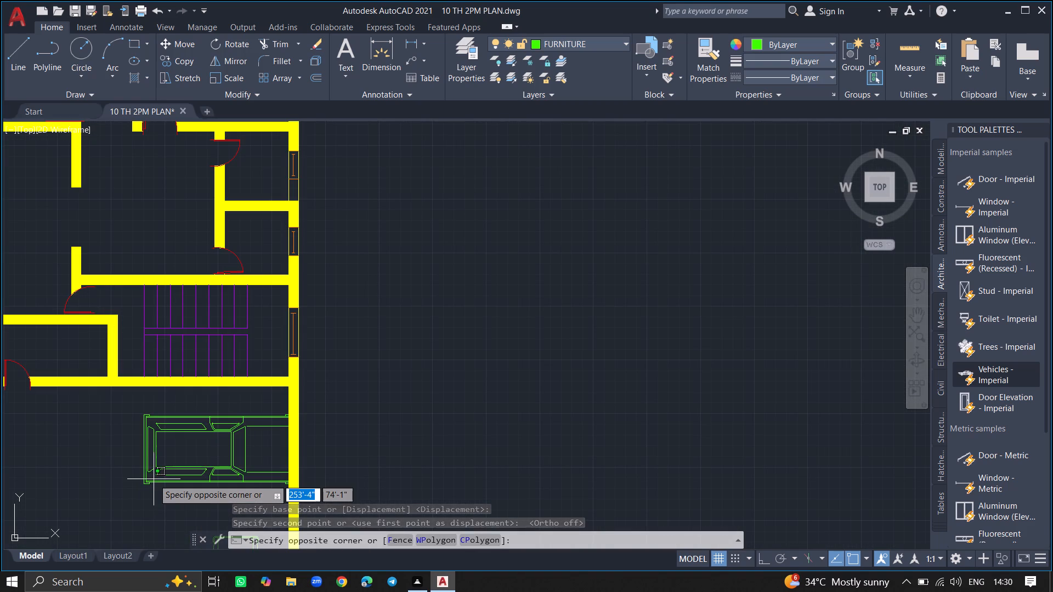
click(110, 483)
text(MOVE)
key(Return)
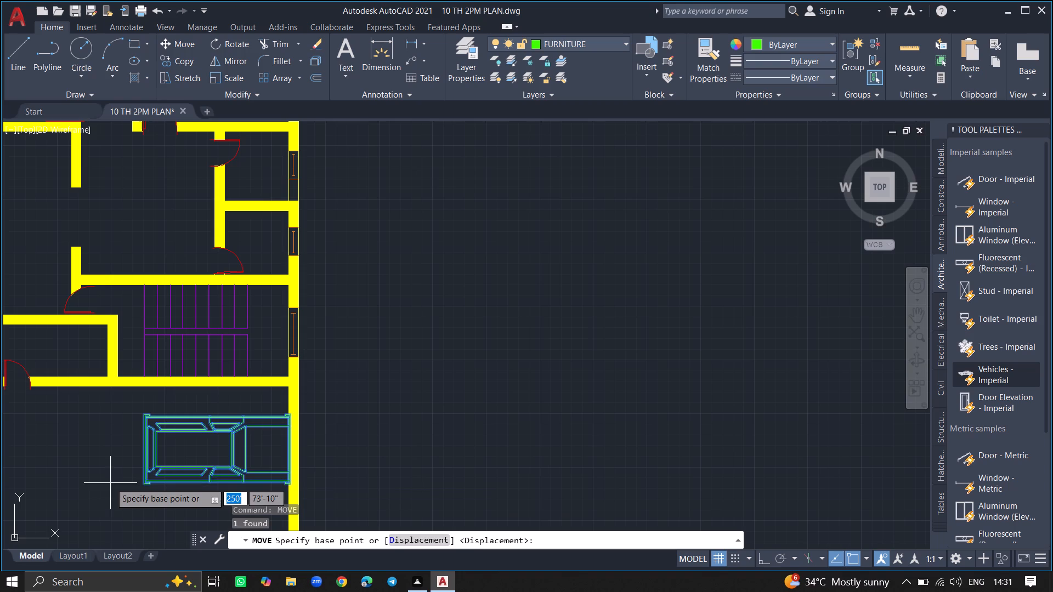
click(145, 460)
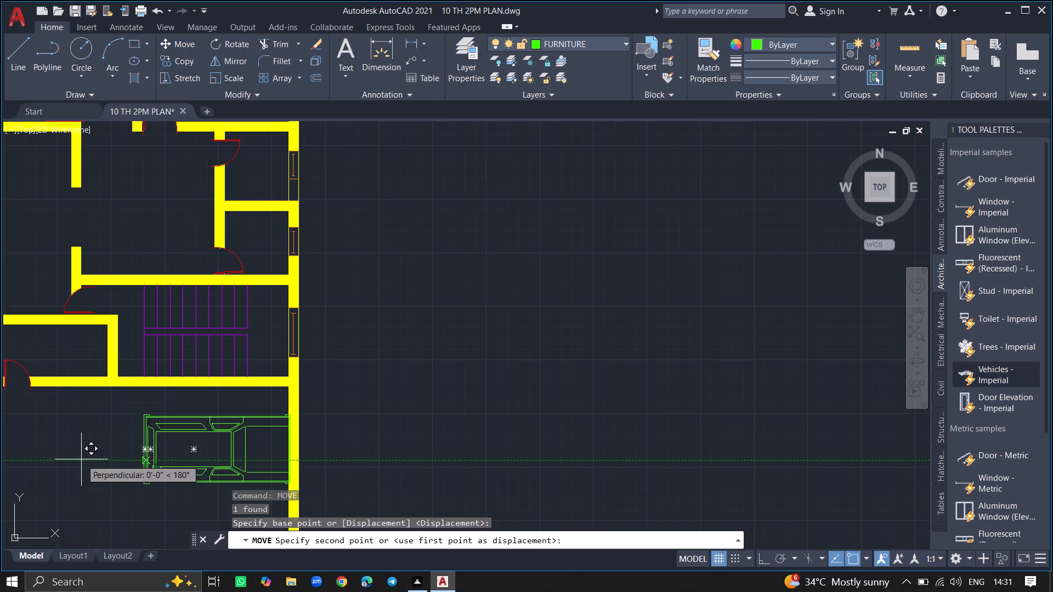
click(67, 451)
Make WALLS the current layer.
ctrl+scroll(59, 482, down, 4)
ctrl+scroll(66, 527, down, 1)
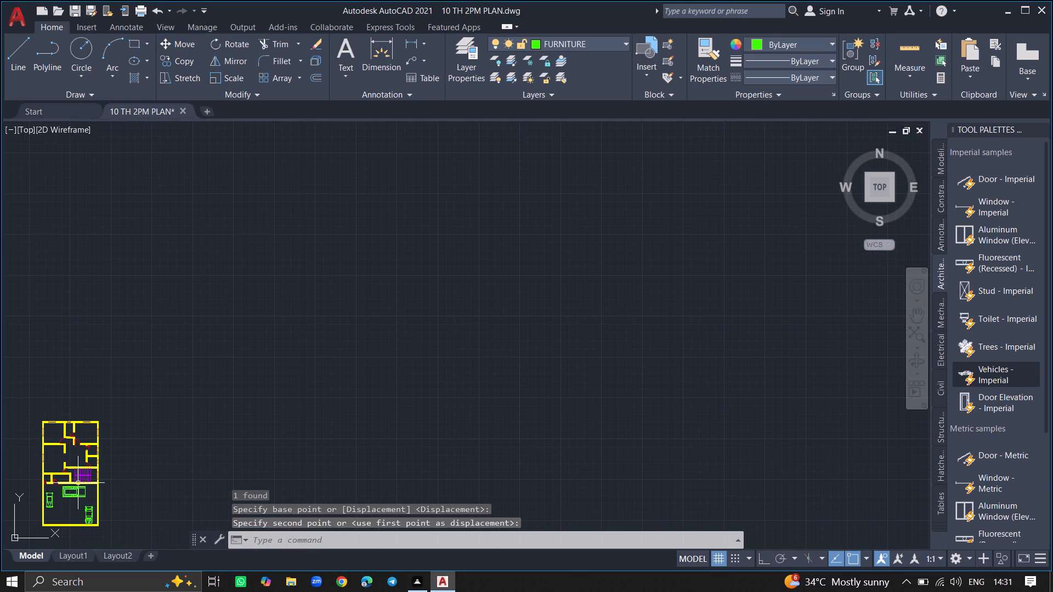
ctrl+scroll(78, 483, down, 4)
ctrl+scroll(67, 517, up, 4)
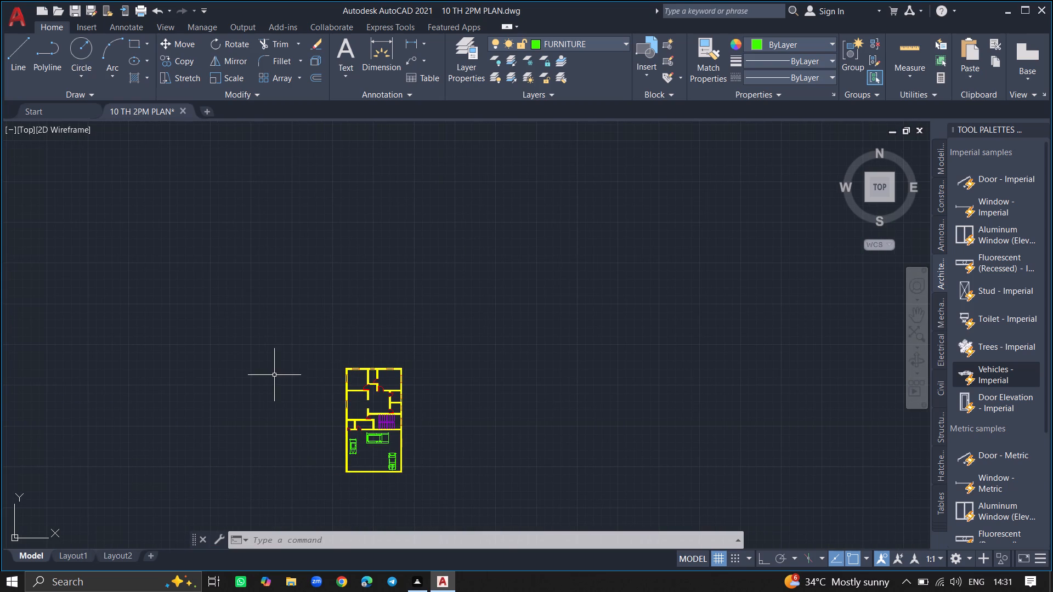
double_click(468, 66)
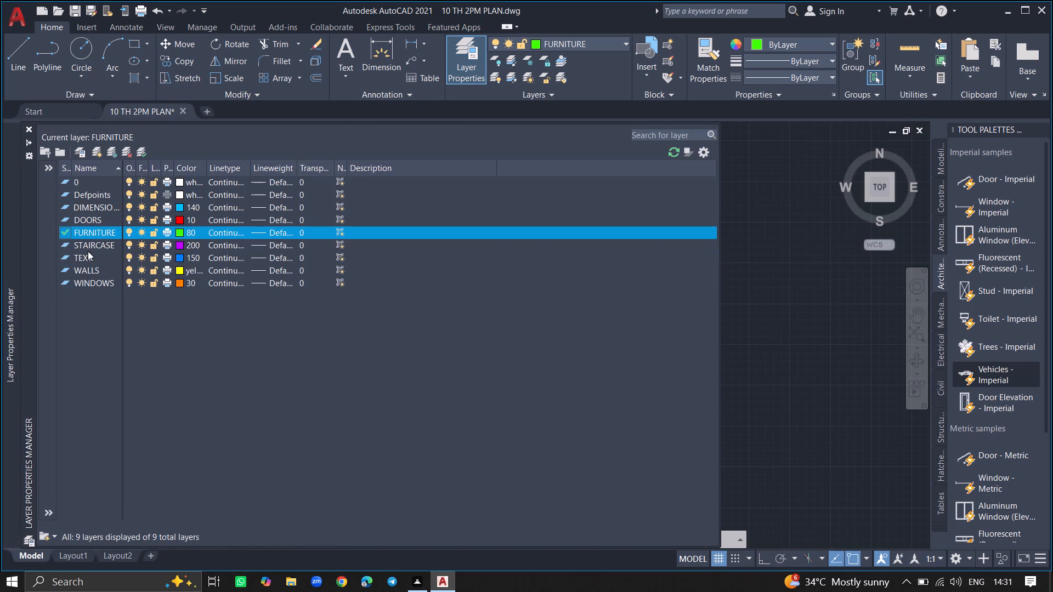
double_click(90, 269)
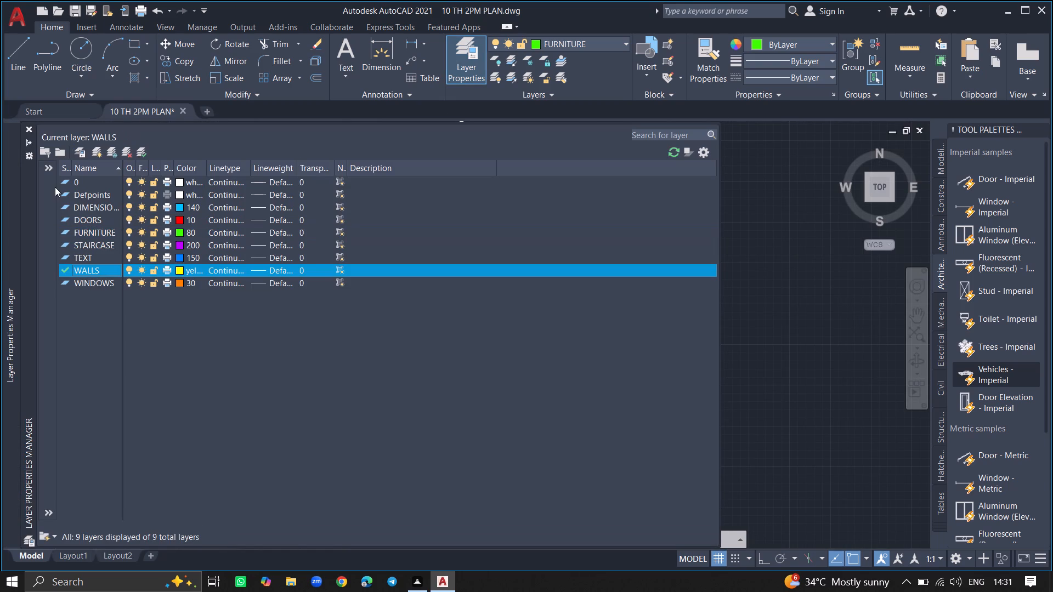
click(30, 125)
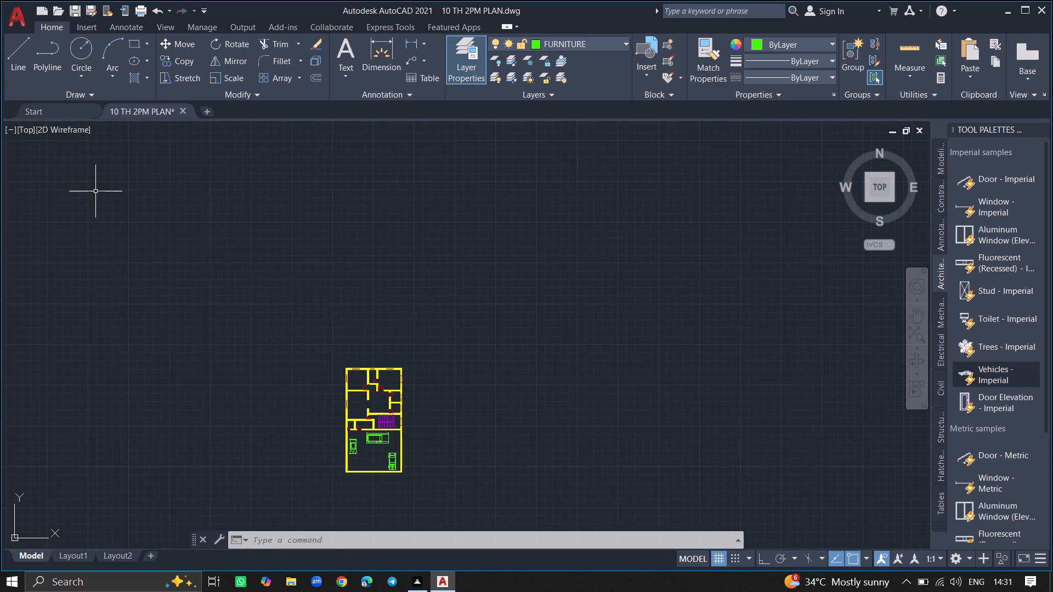
Draw a three-sided line outline about 6'-1" deep below the car room's bottom wall, joining the plan's two outer bottom corners.
ctrl+scroll(95, 191, down, 2)
ctrl+scroll(185, 305, up, 5)
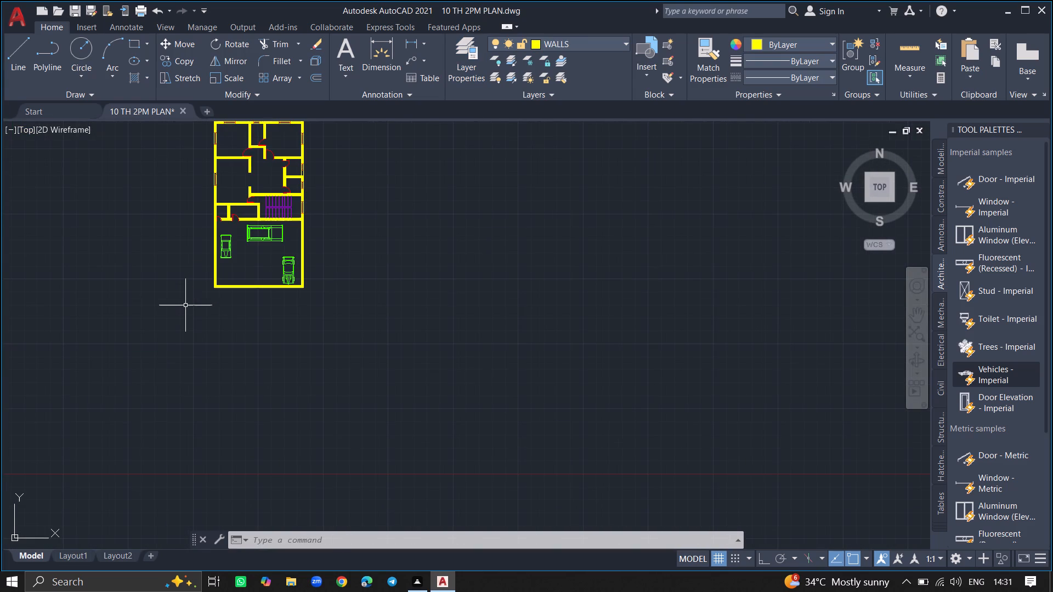
ctrl+scroll(216, 290, up, 5)
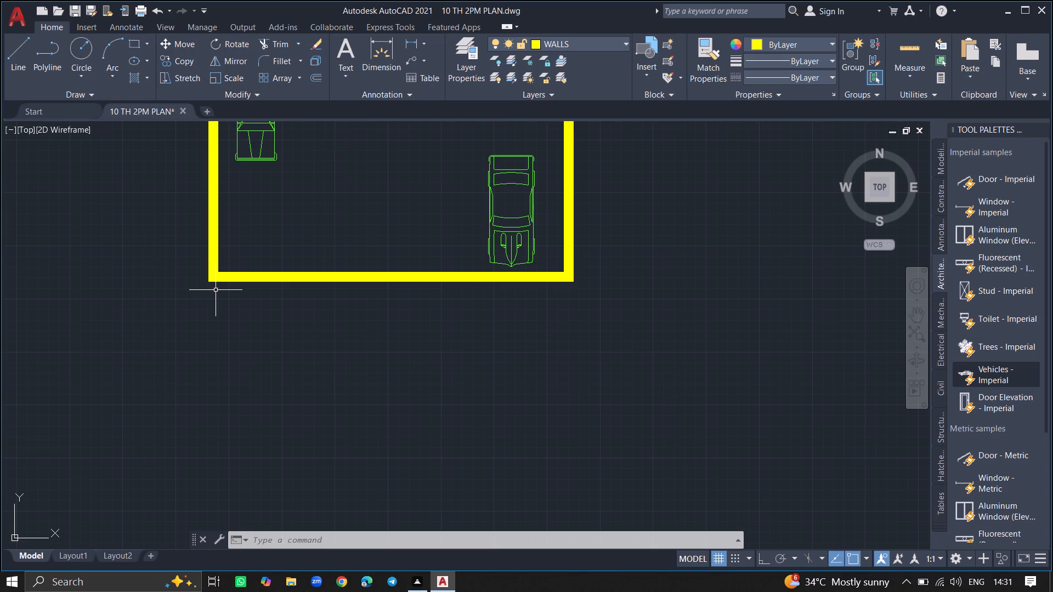
key(l)
key(Return)
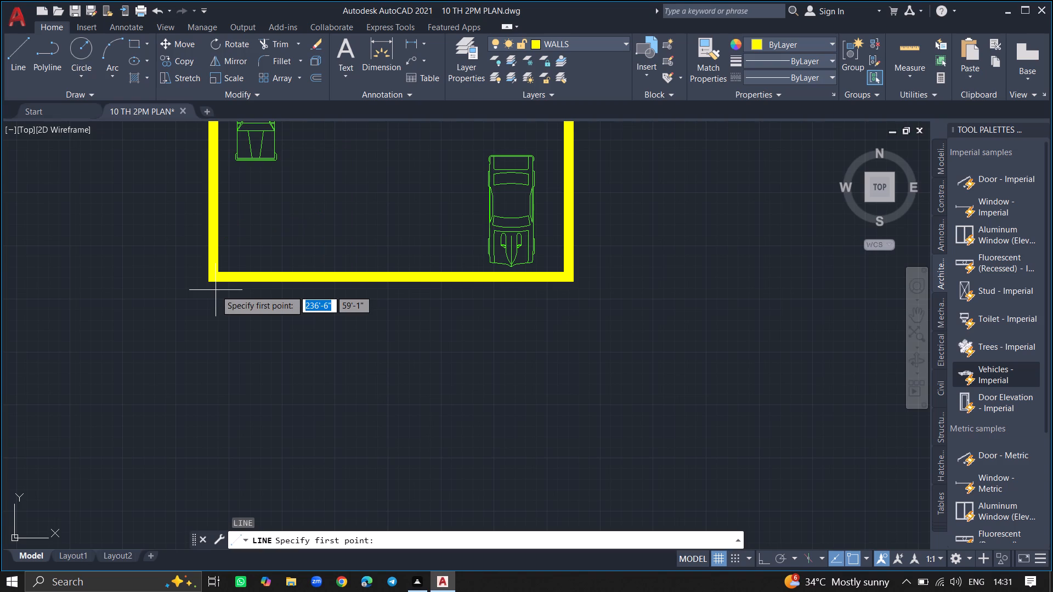
click(208, 284)
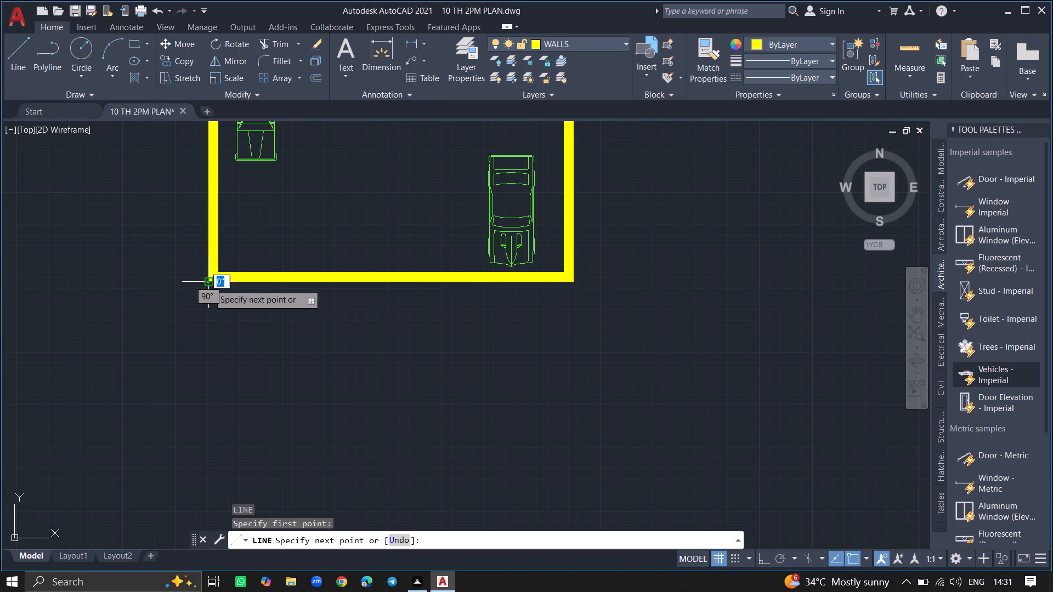
click(203, 359)
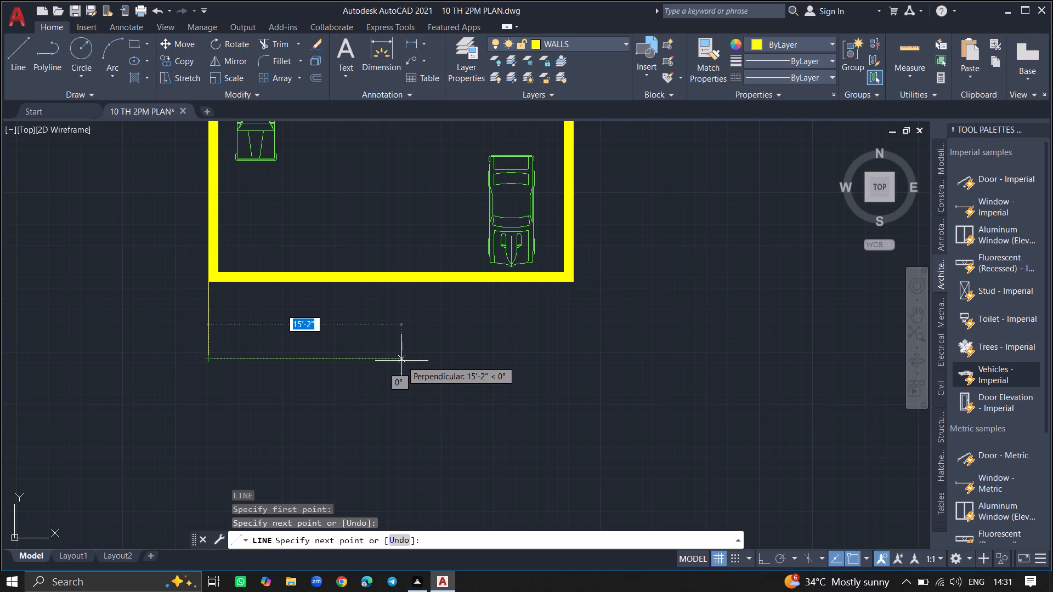
key(F8)
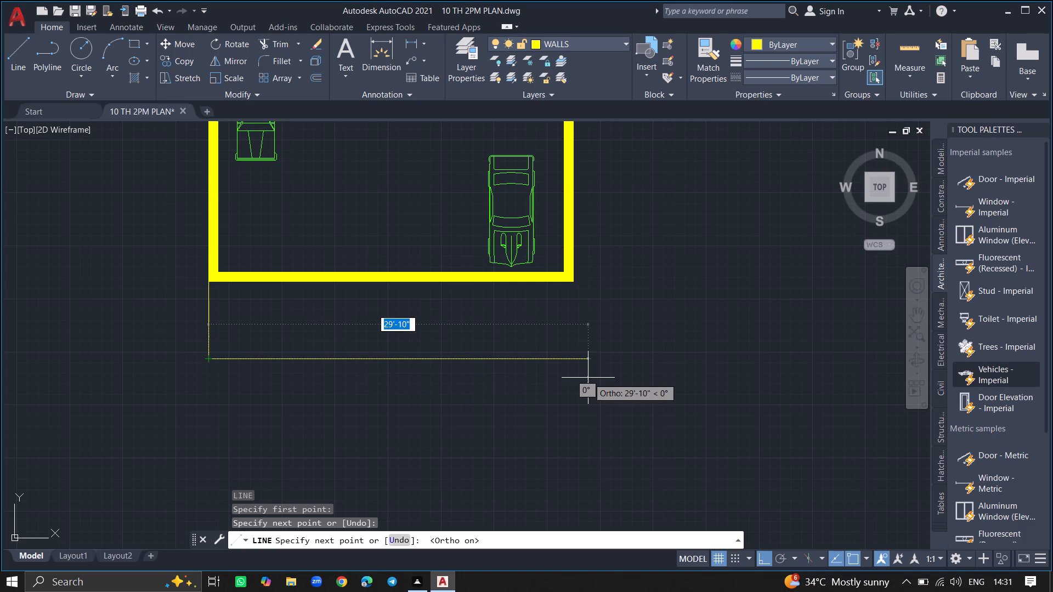
click(574, 374)
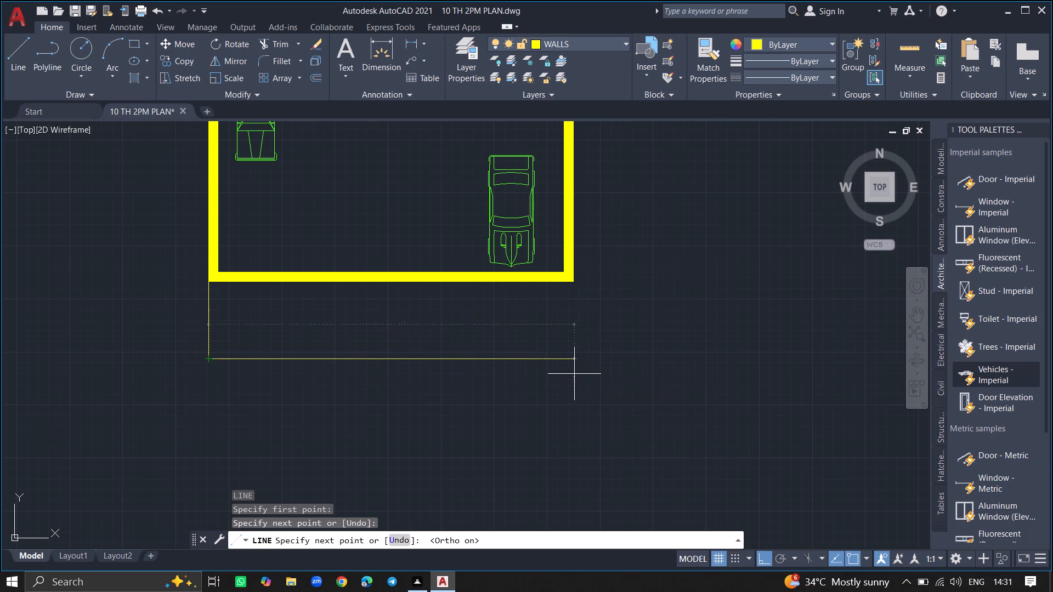
click(573, 280)
key(Return)
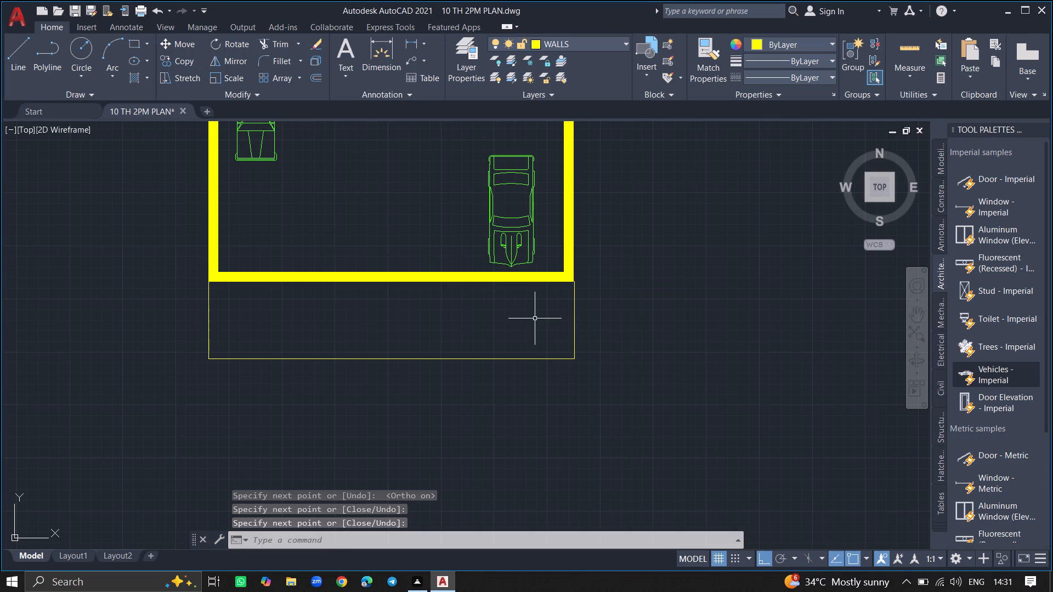
Erase the bottom and right lines of the new outline, keeping its left line.
click(508, 357)
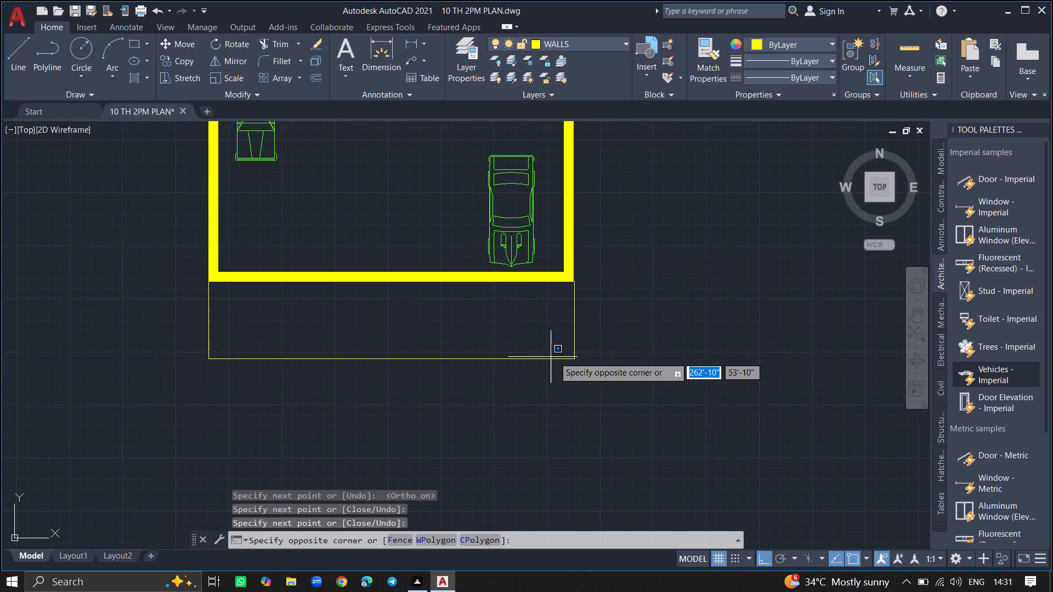
click(601, 328)
click(601, 328)
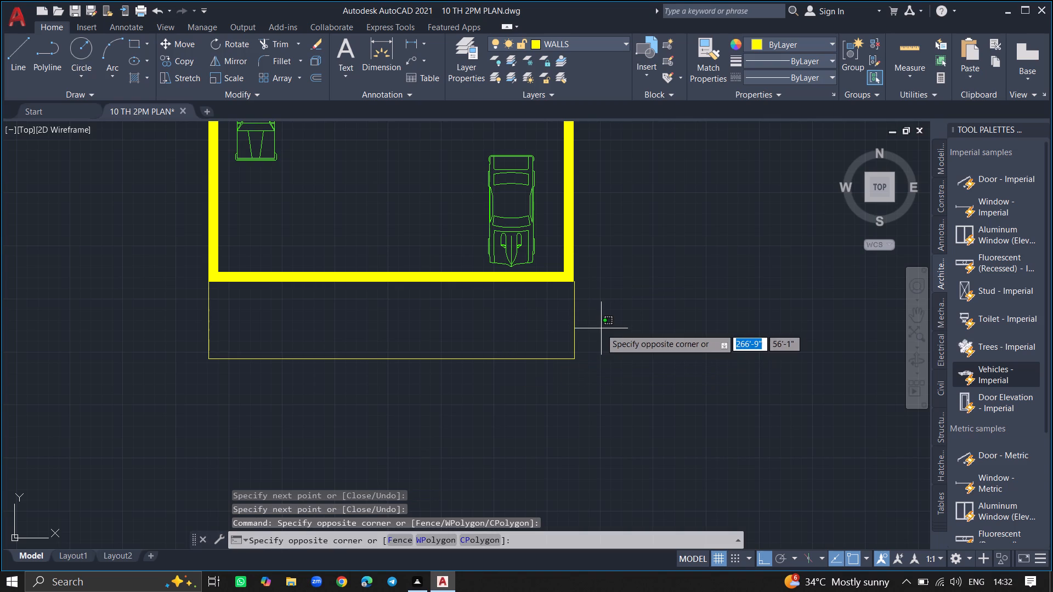
click(466, 392)
key(Delete)
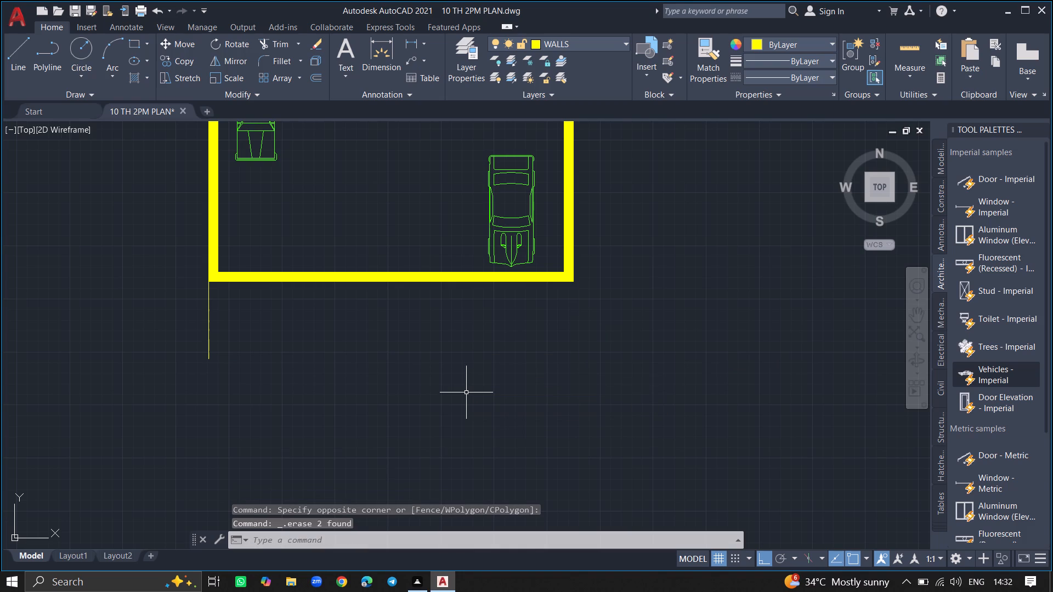
Draw a horizontal line about 32'-6" long from the left line's lower end, running past the right wall with Ortho on.
key(l)
key(Return)
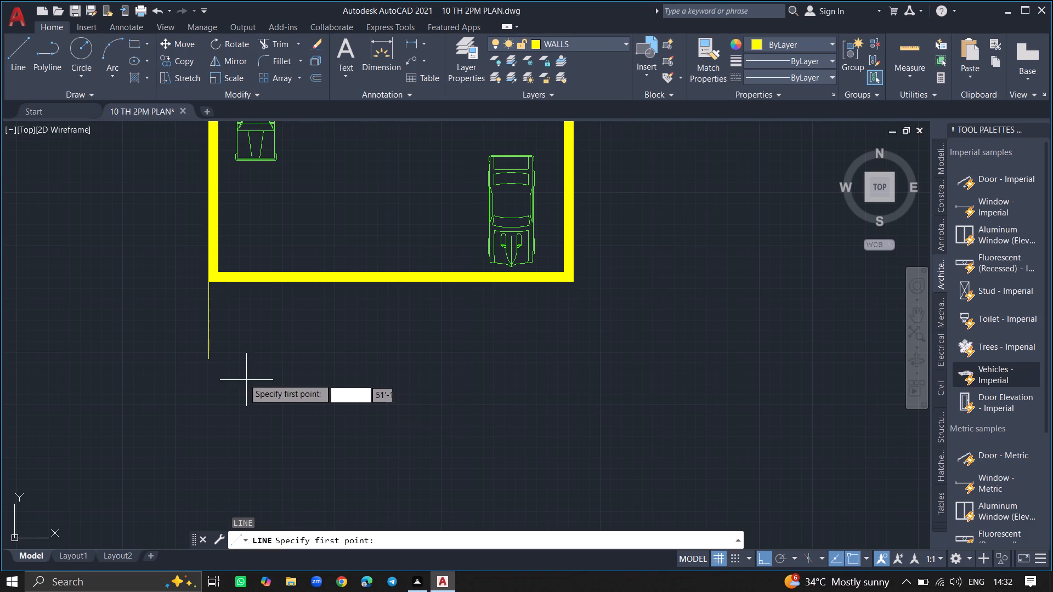
click(209, 361)
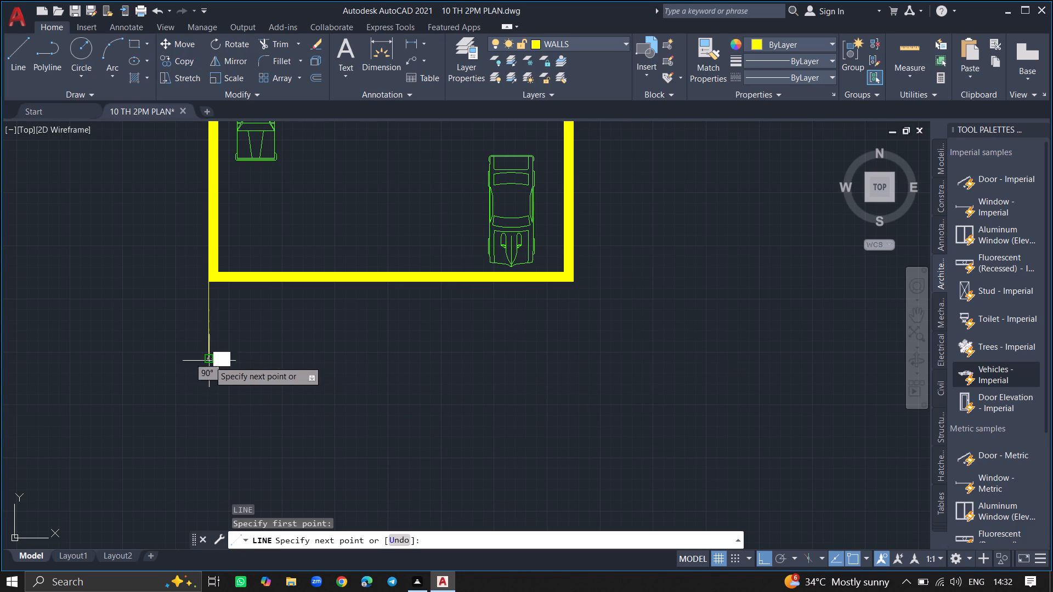
click(622, 446)
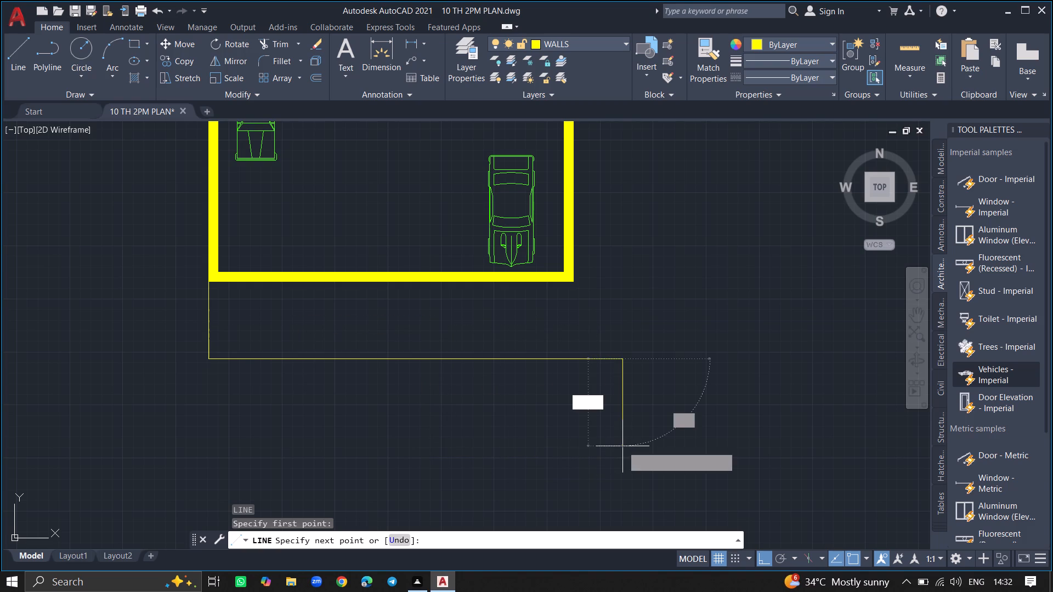
key(Return)
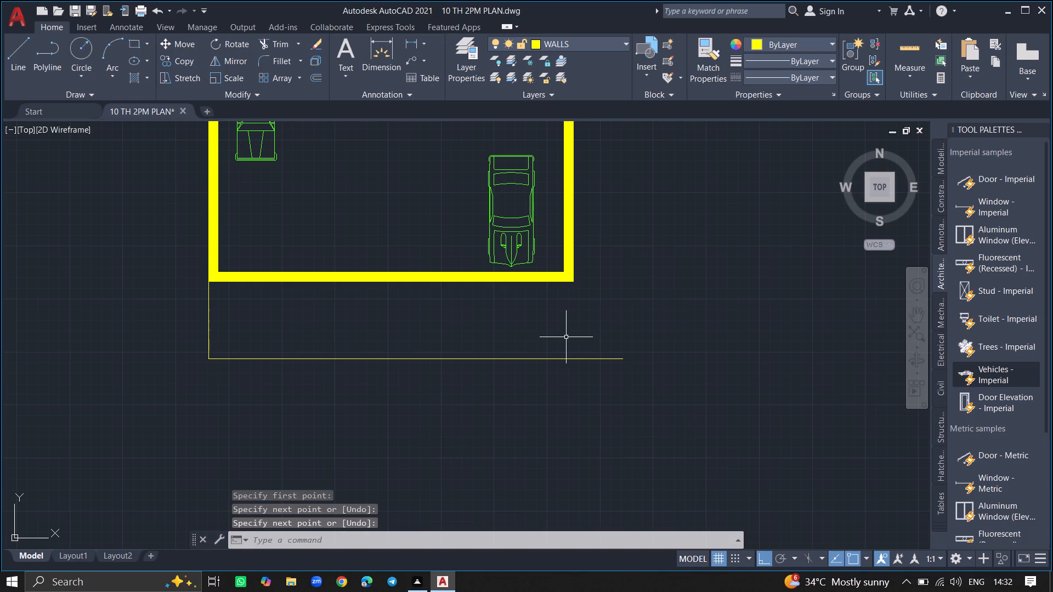
Extend the right wall's outer and inner lines and the left wall's inner line down to the new horizontal line.
text(EX)
key(Return)
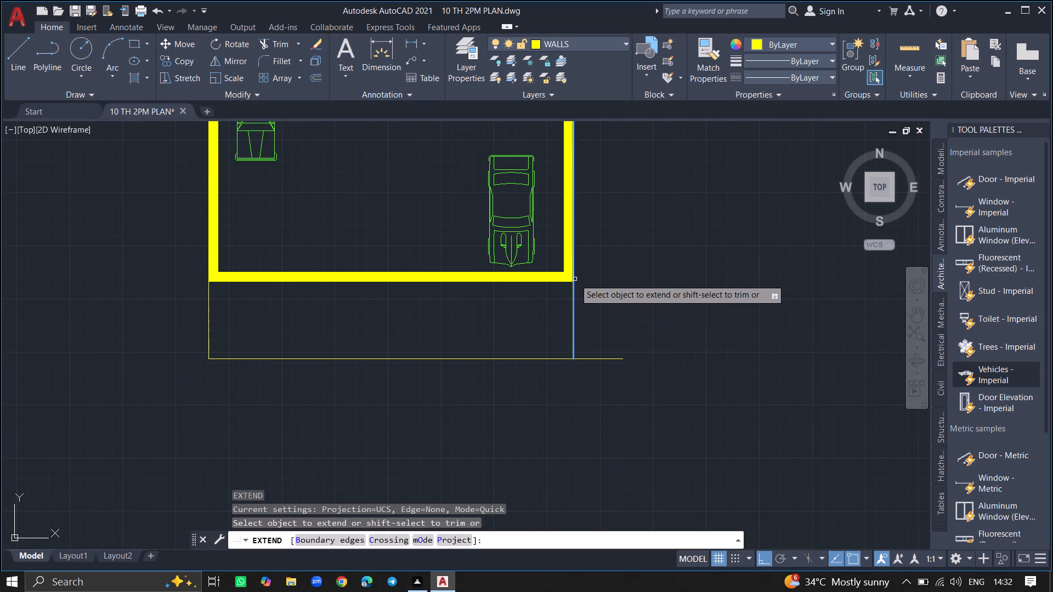
click(575, 279)
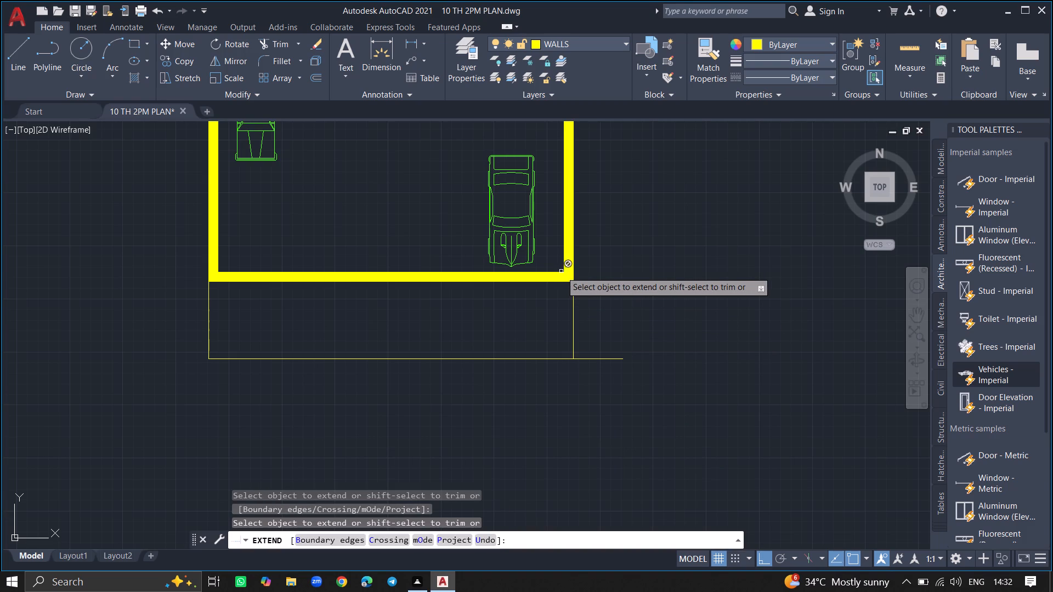
click(564, 271)
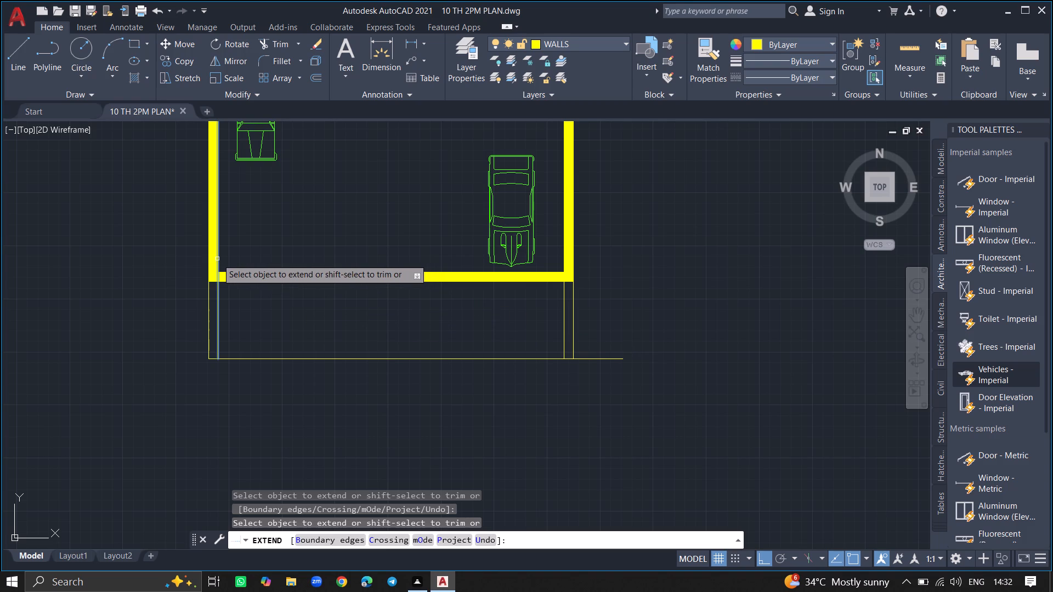
click(217, 259)
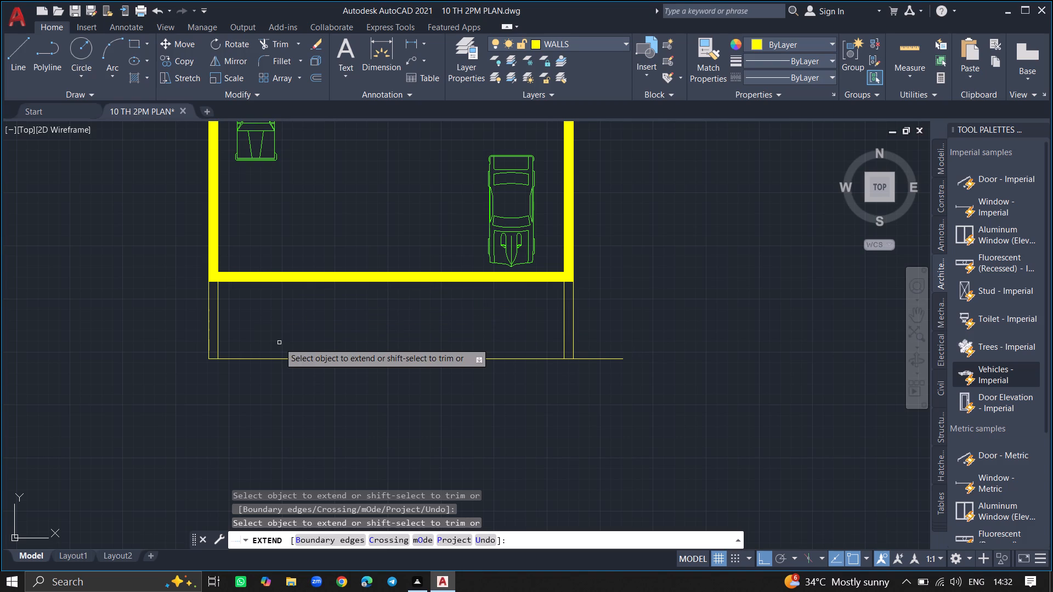
key(Return)
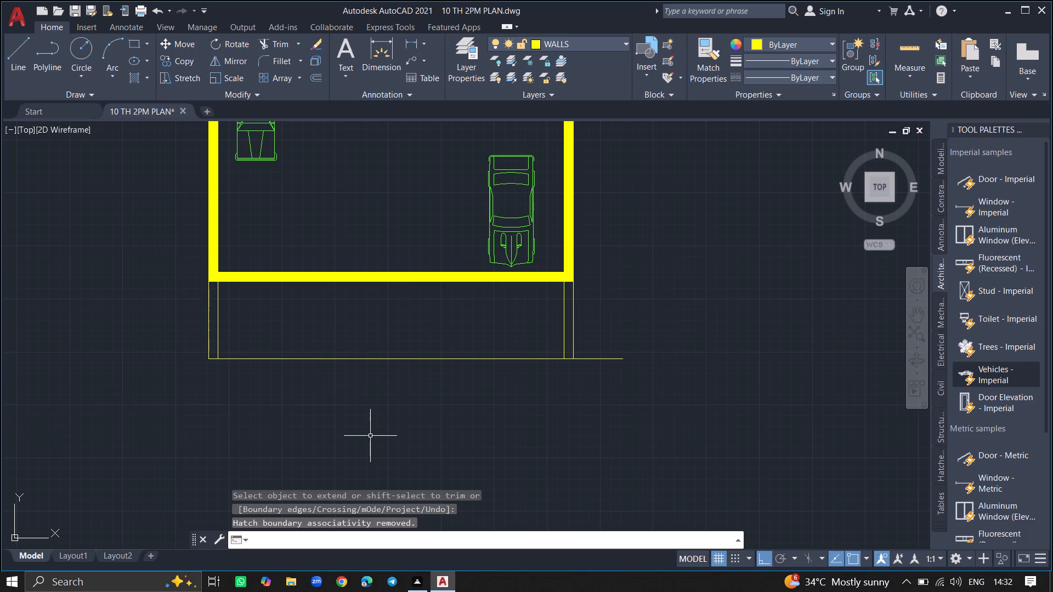
Trim the part of the horizontal line that overhangs beyond the right wall's outer line.
text(TR)
key(Return)
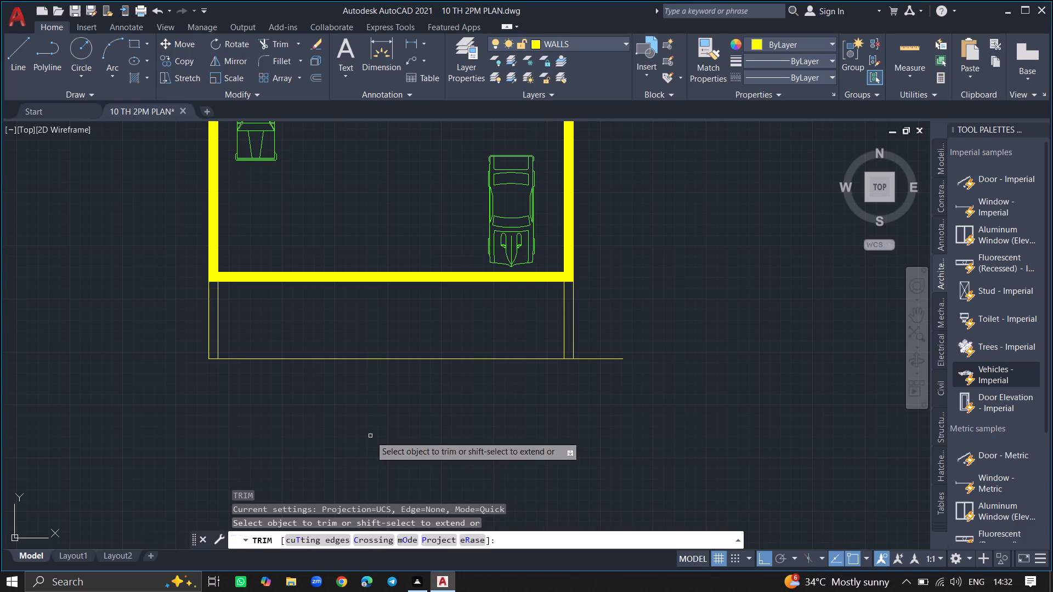
click(593, 362)
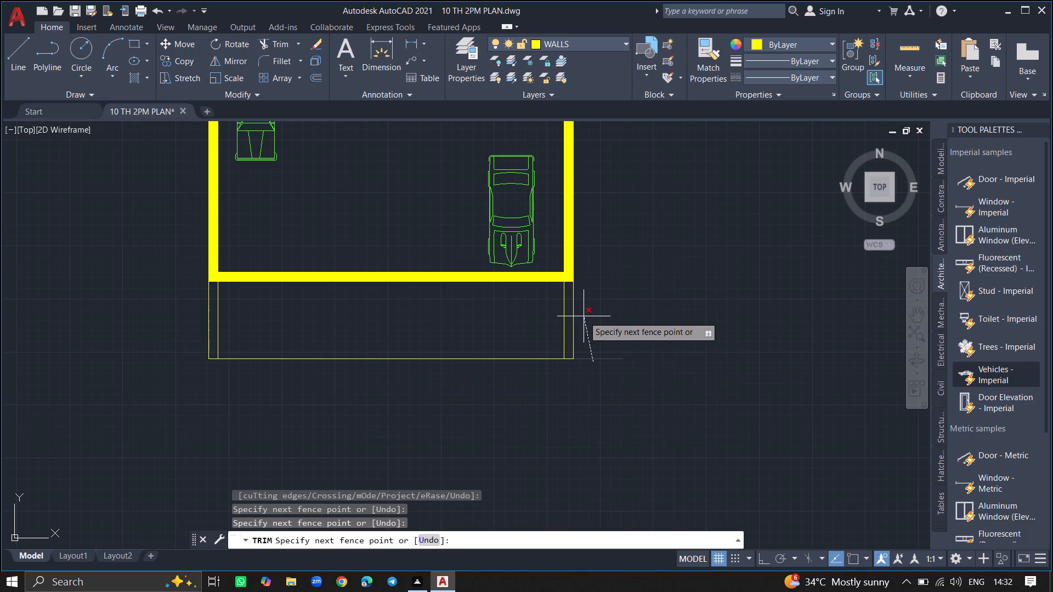
click(584, 316)
key(Return)
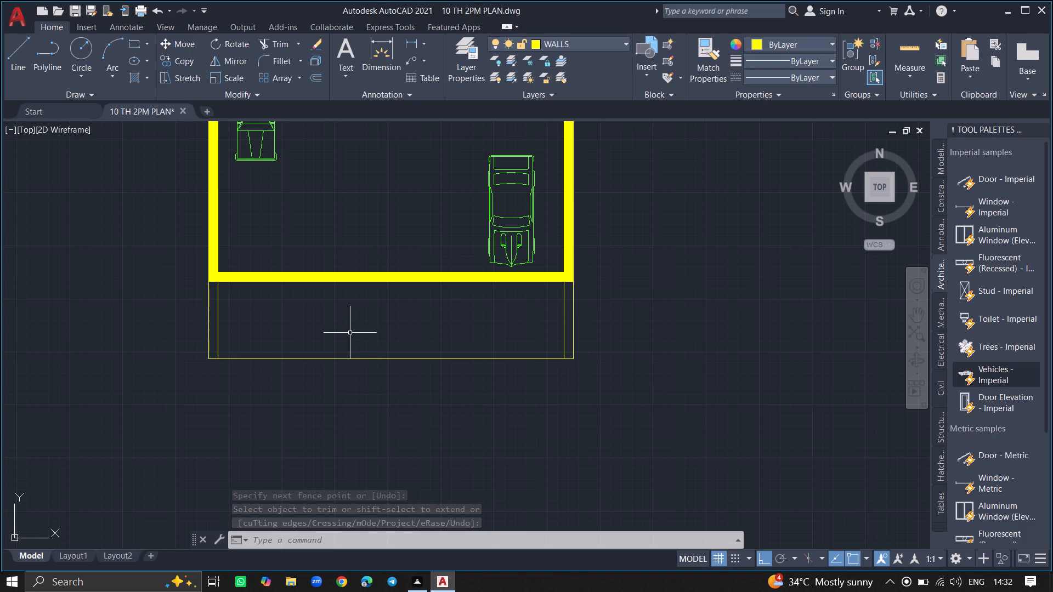
Draw a rectangle about 13'-7" by 6'-1" in the front strip, from the left wall's inner top corner to the bottom line's midpoint.
text(REC)
key(Return)
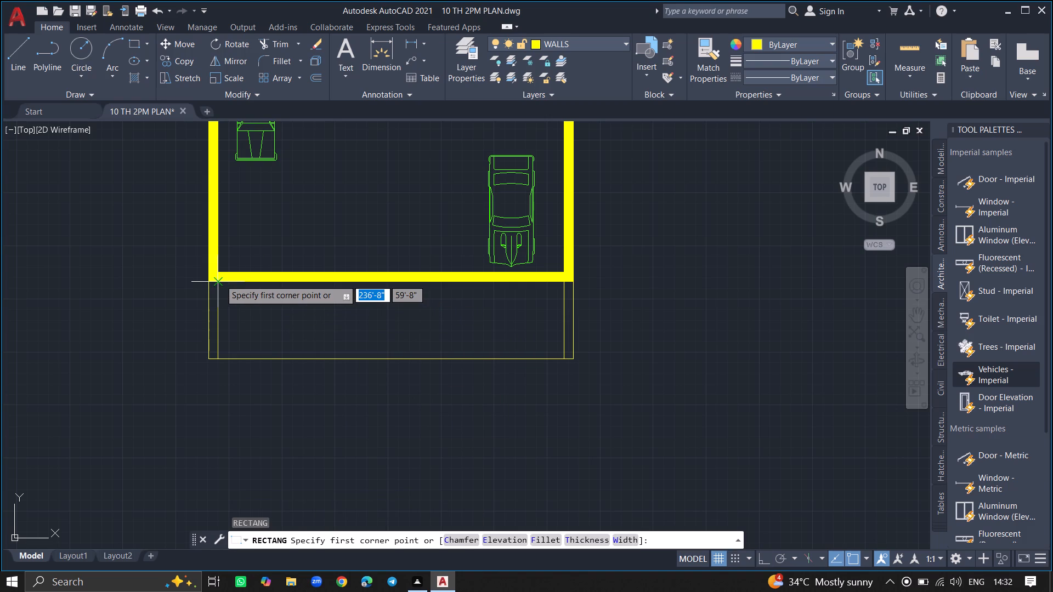
drag(219, 278, 325, 357)
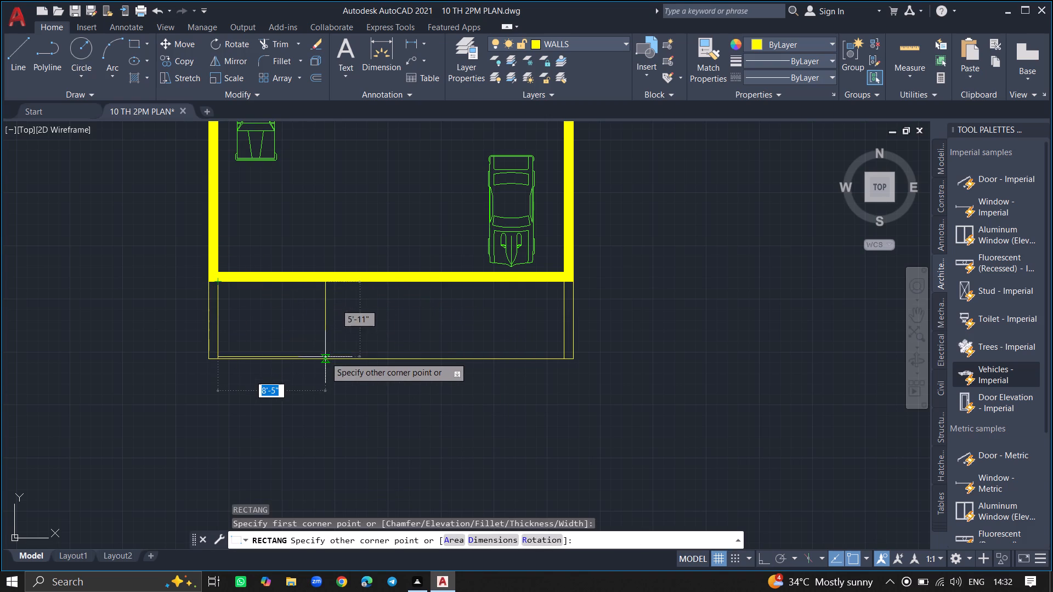
drag(325, 357, 350, 360)
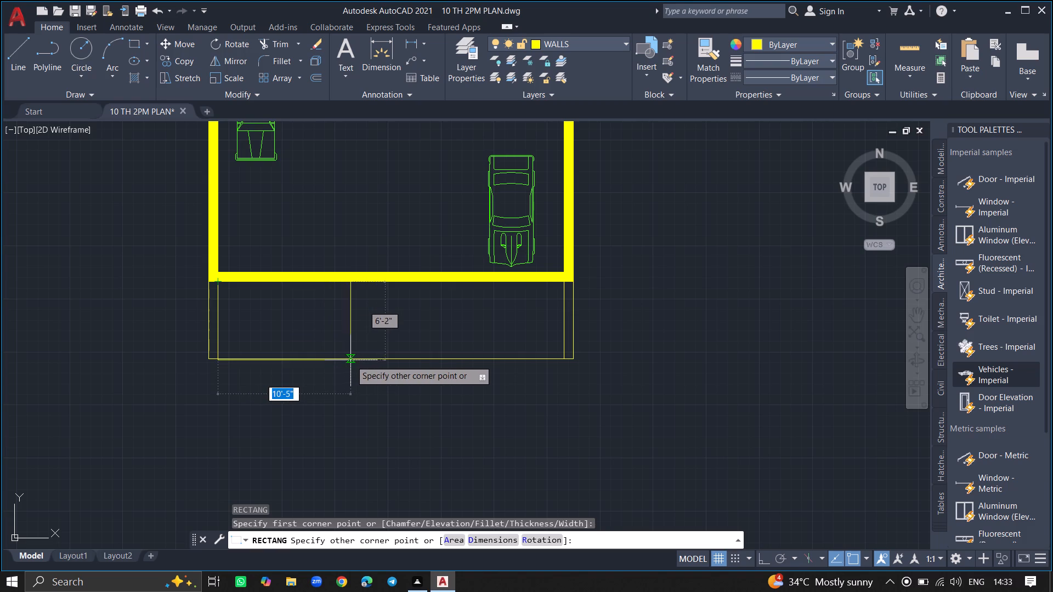
drag(350, 360, 389, 360)
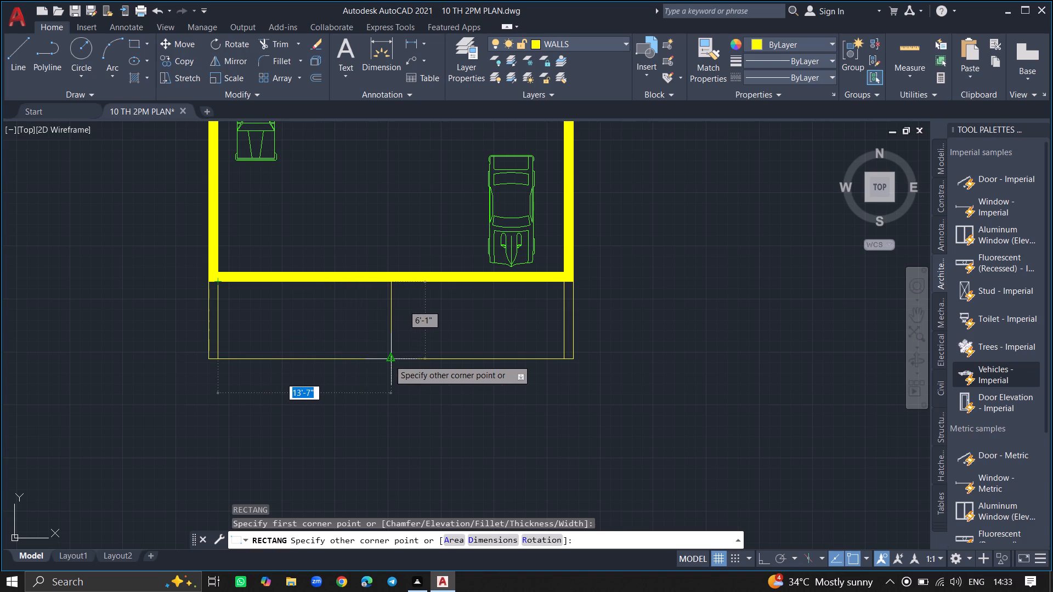
click(389, 360)
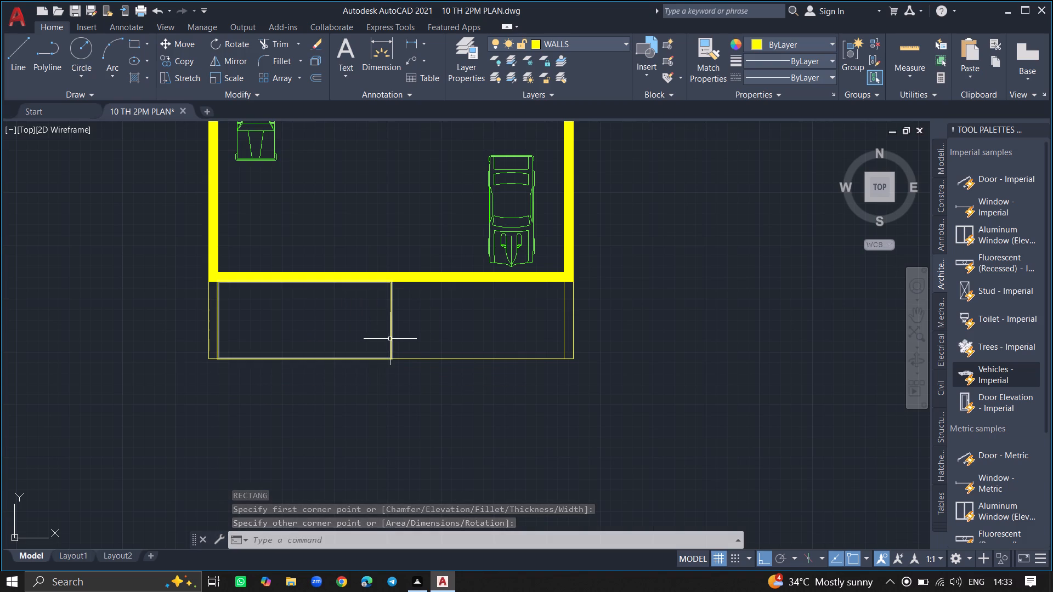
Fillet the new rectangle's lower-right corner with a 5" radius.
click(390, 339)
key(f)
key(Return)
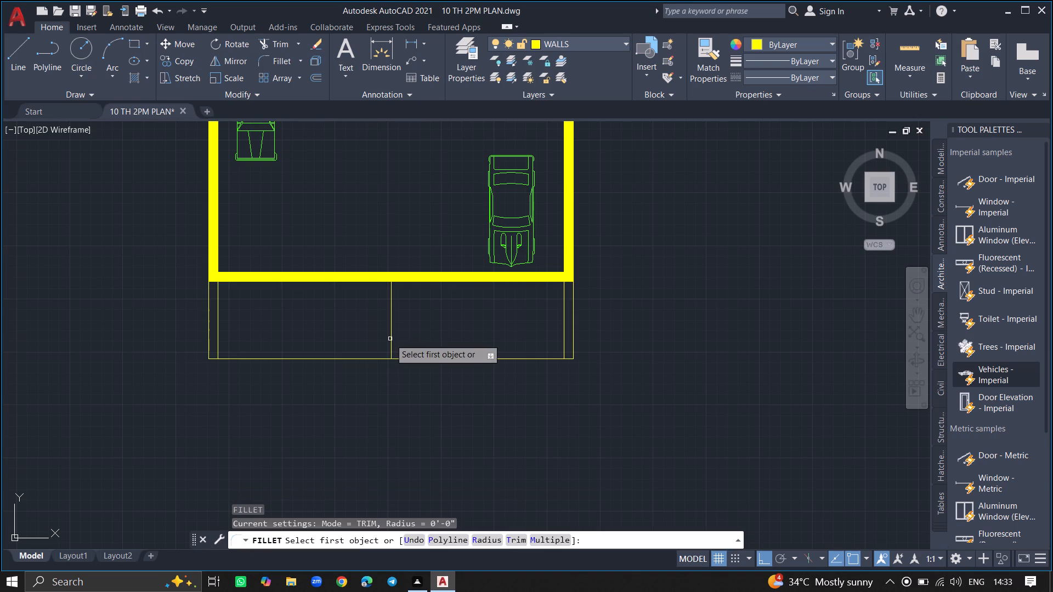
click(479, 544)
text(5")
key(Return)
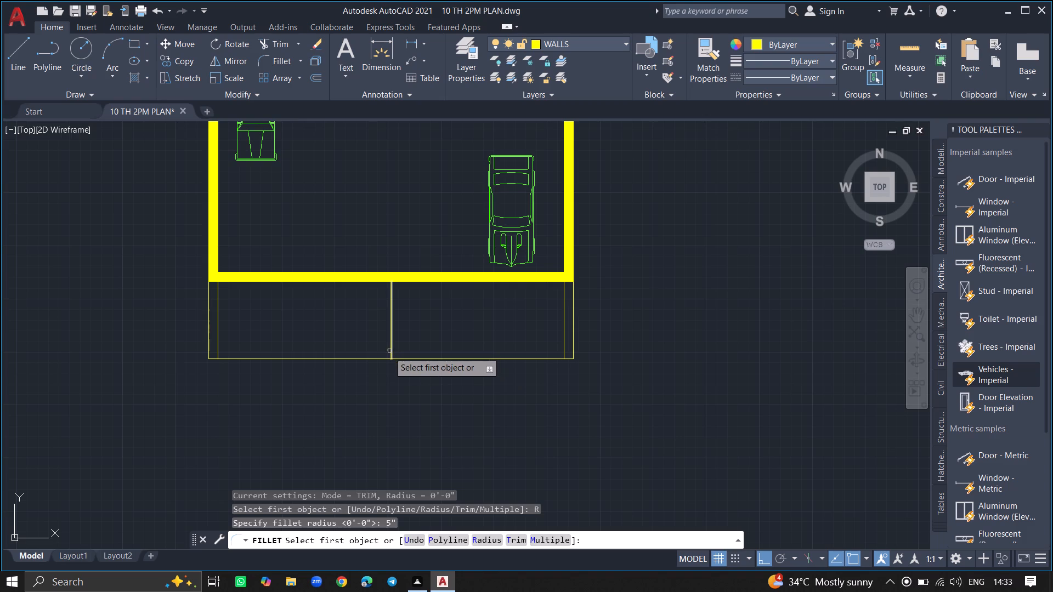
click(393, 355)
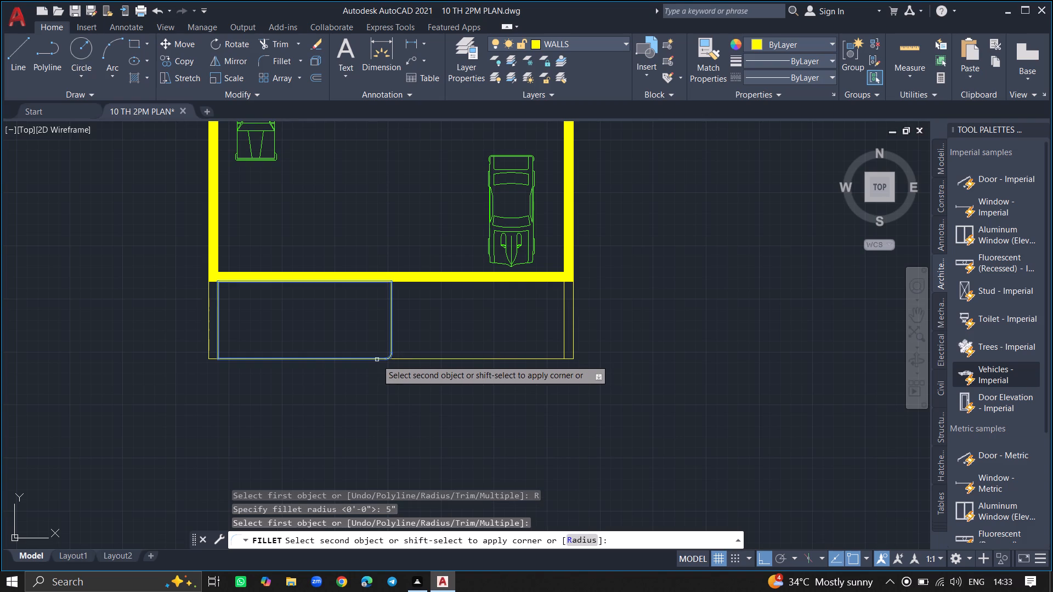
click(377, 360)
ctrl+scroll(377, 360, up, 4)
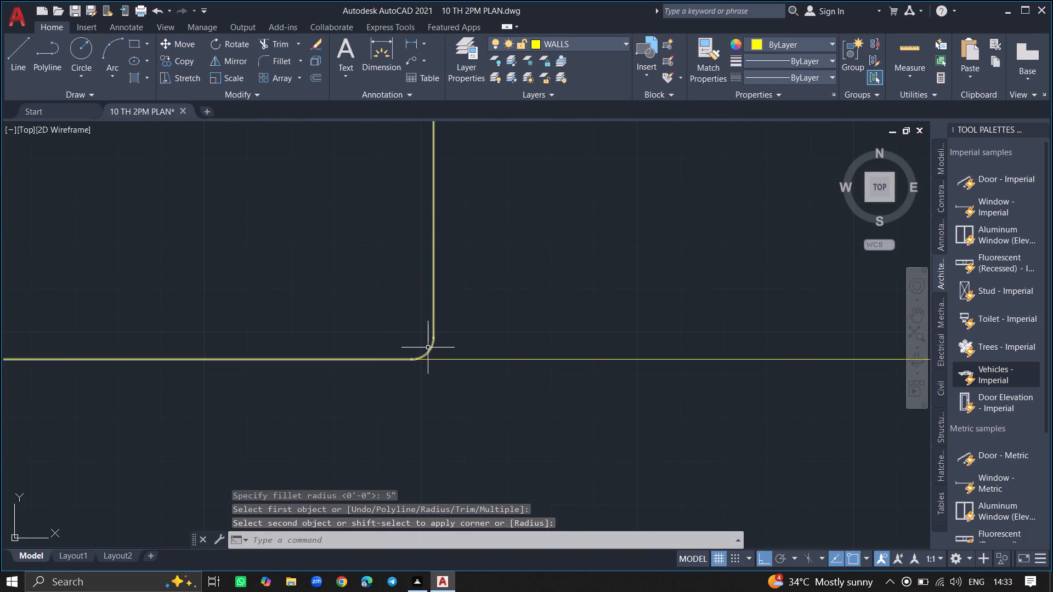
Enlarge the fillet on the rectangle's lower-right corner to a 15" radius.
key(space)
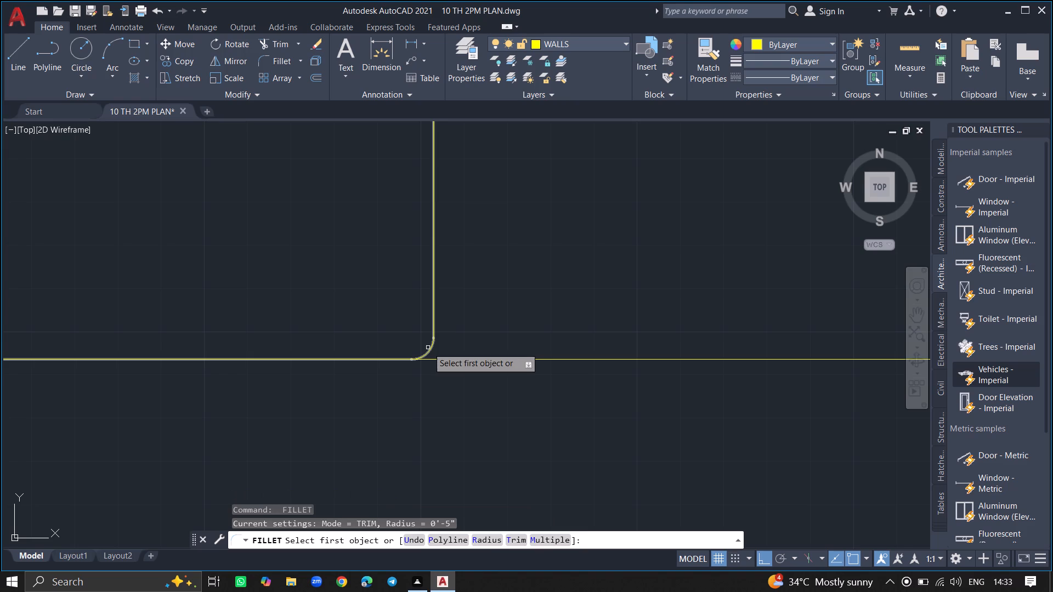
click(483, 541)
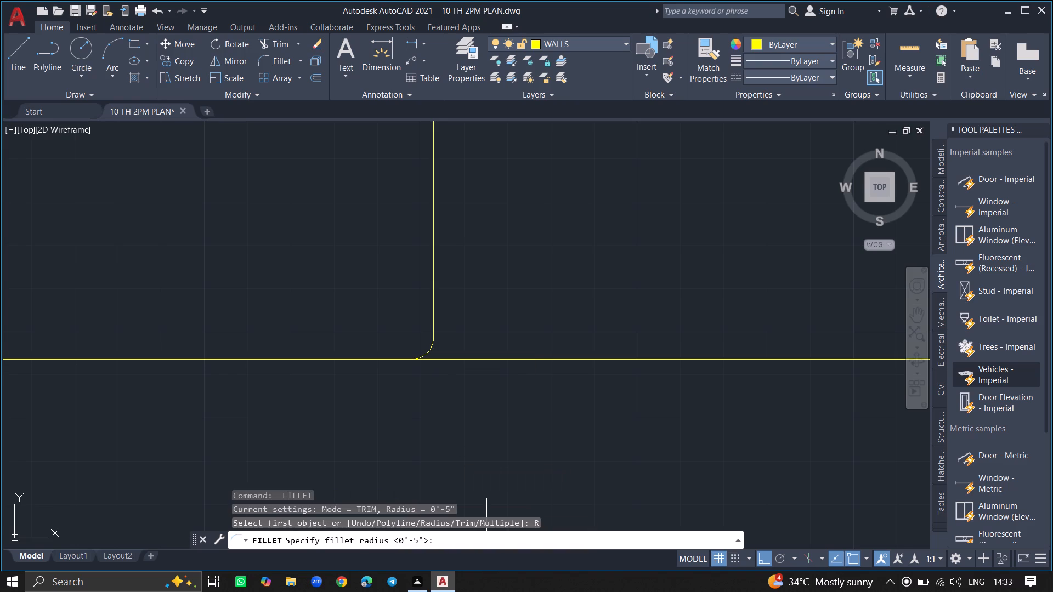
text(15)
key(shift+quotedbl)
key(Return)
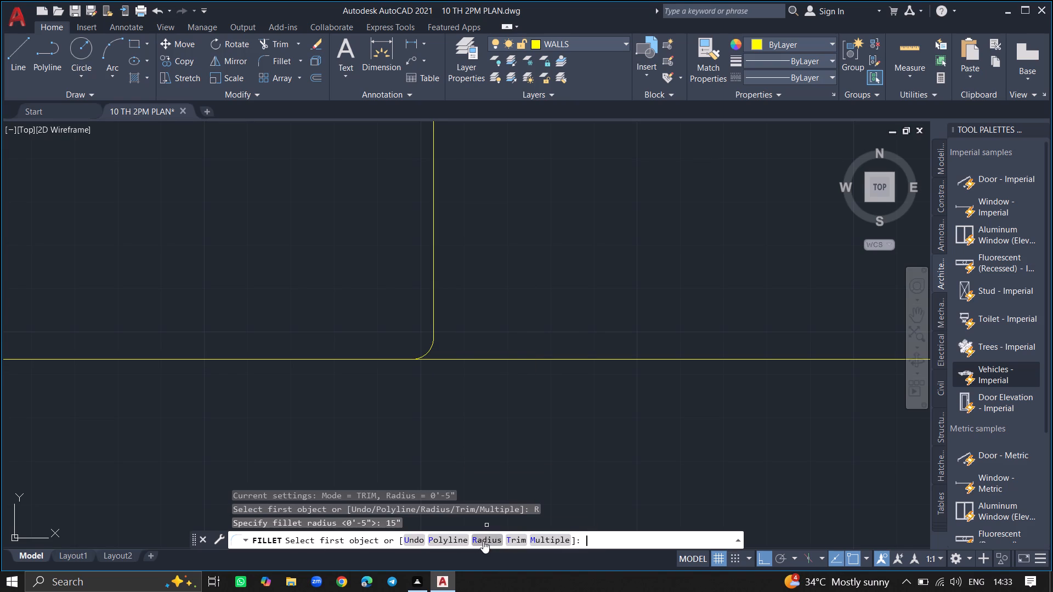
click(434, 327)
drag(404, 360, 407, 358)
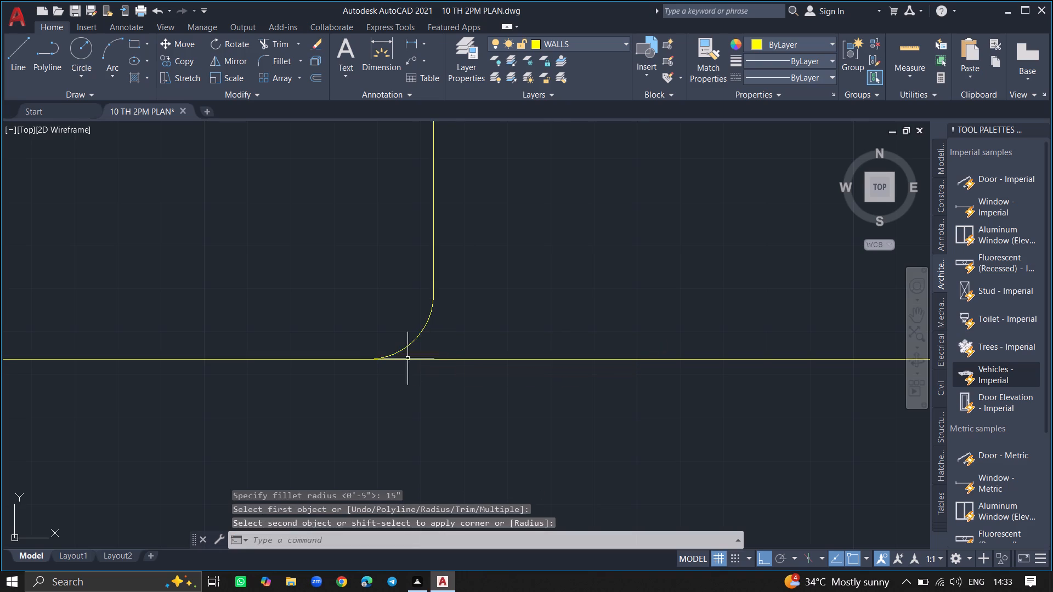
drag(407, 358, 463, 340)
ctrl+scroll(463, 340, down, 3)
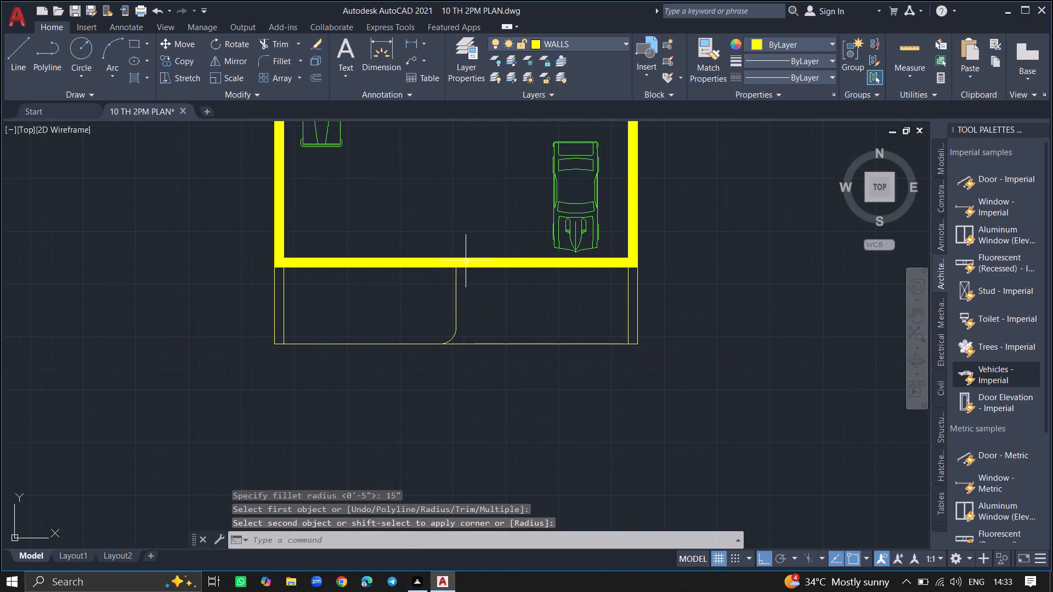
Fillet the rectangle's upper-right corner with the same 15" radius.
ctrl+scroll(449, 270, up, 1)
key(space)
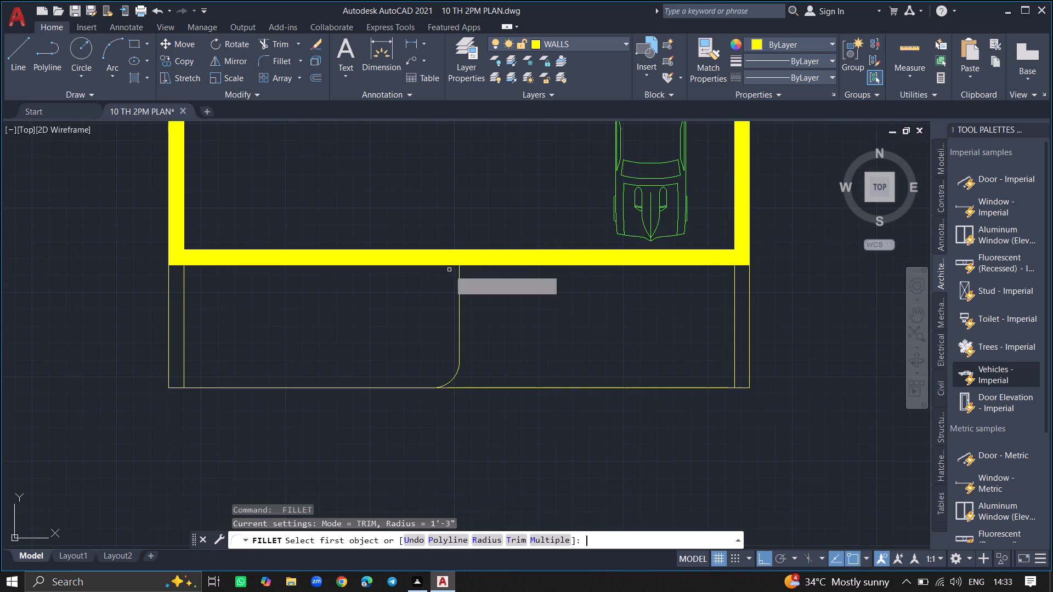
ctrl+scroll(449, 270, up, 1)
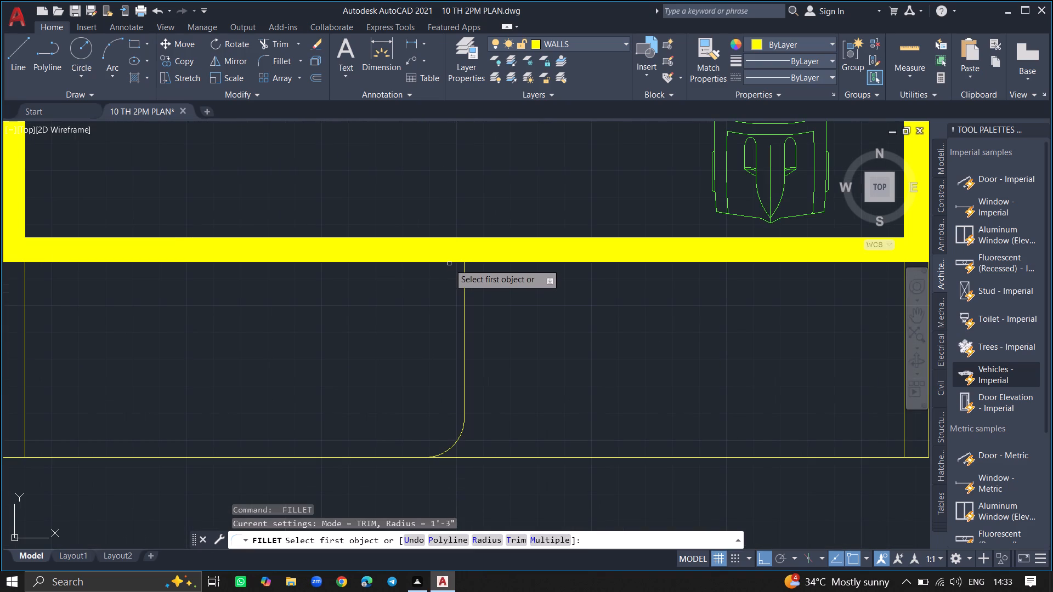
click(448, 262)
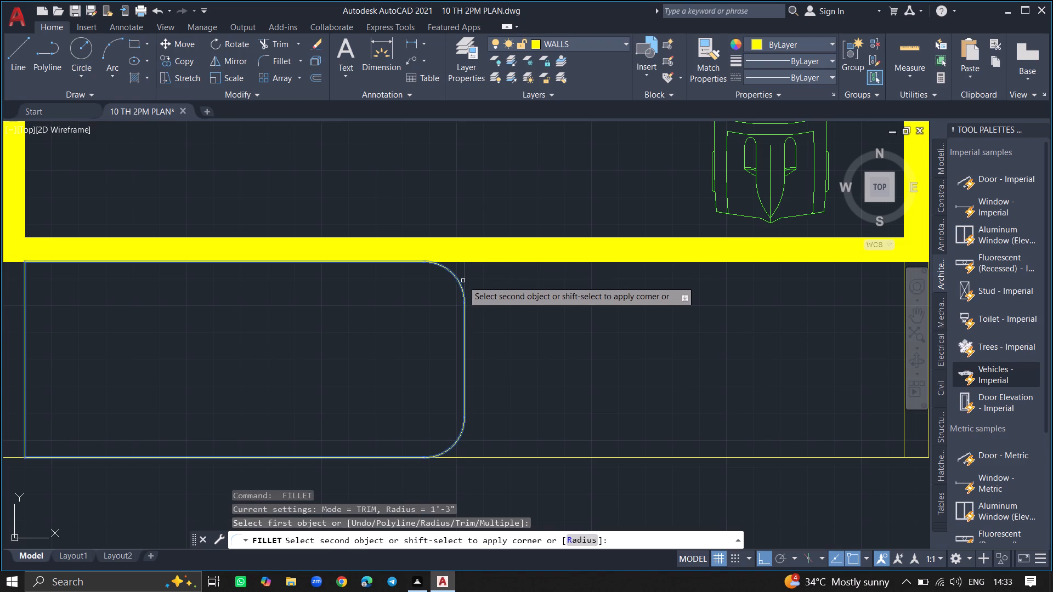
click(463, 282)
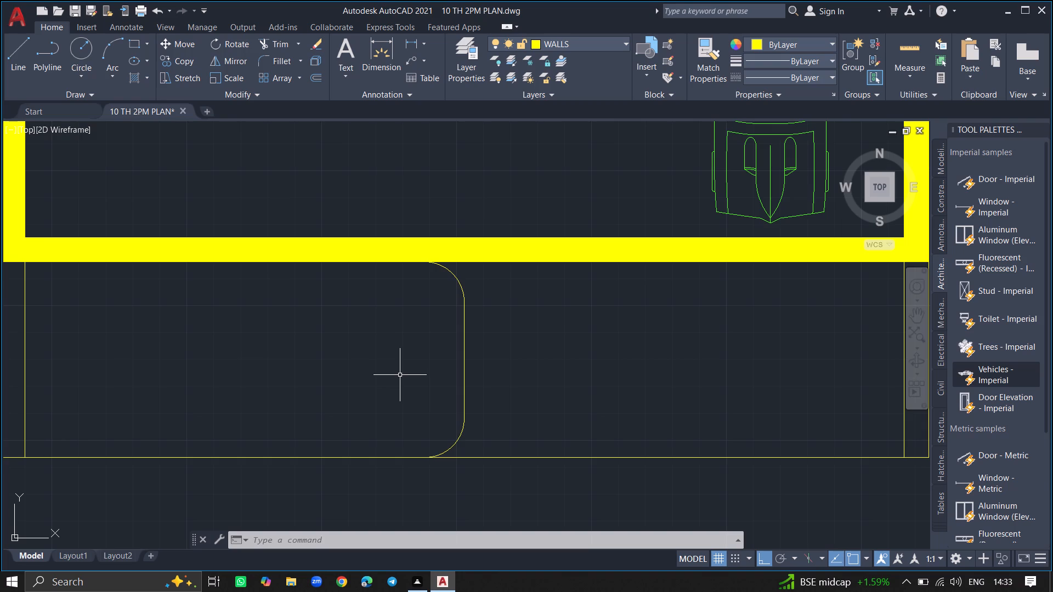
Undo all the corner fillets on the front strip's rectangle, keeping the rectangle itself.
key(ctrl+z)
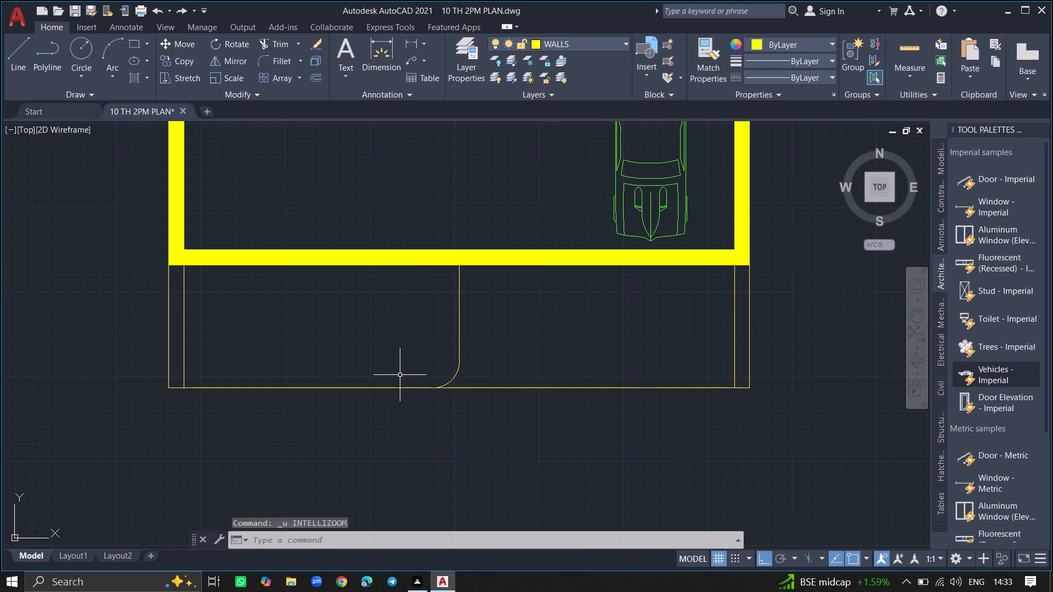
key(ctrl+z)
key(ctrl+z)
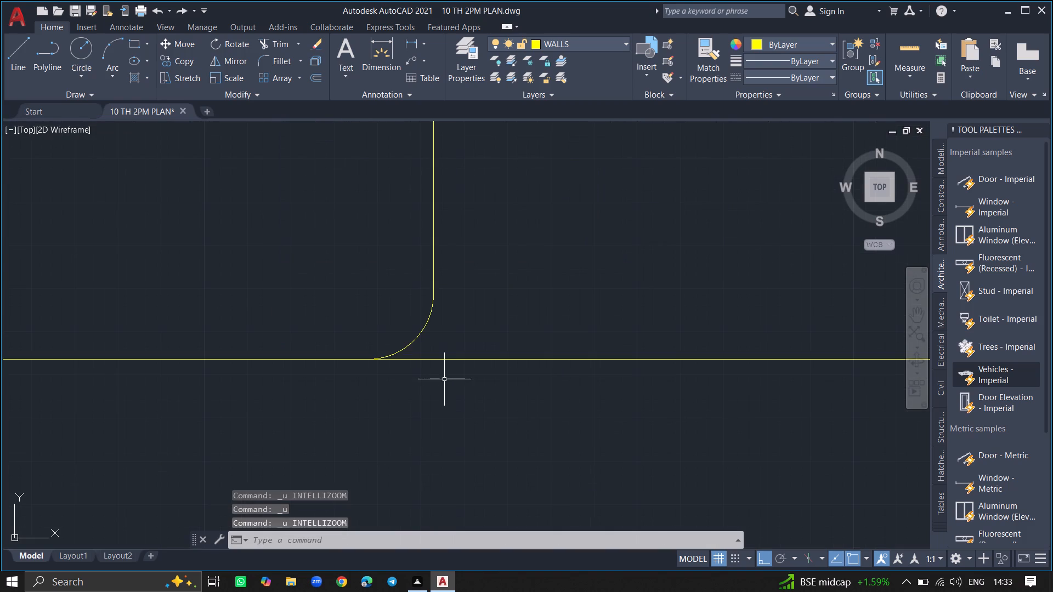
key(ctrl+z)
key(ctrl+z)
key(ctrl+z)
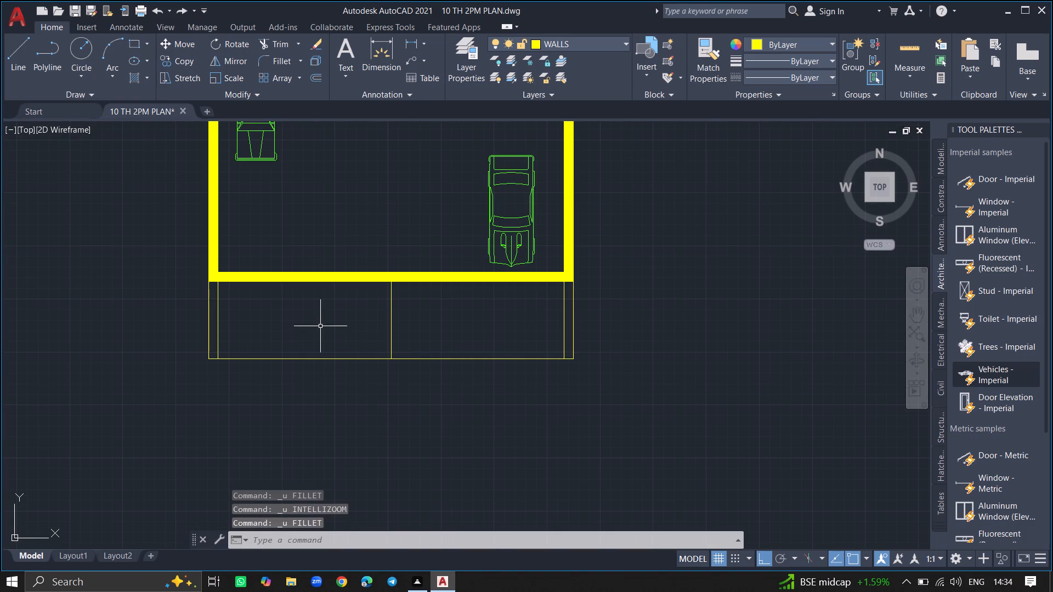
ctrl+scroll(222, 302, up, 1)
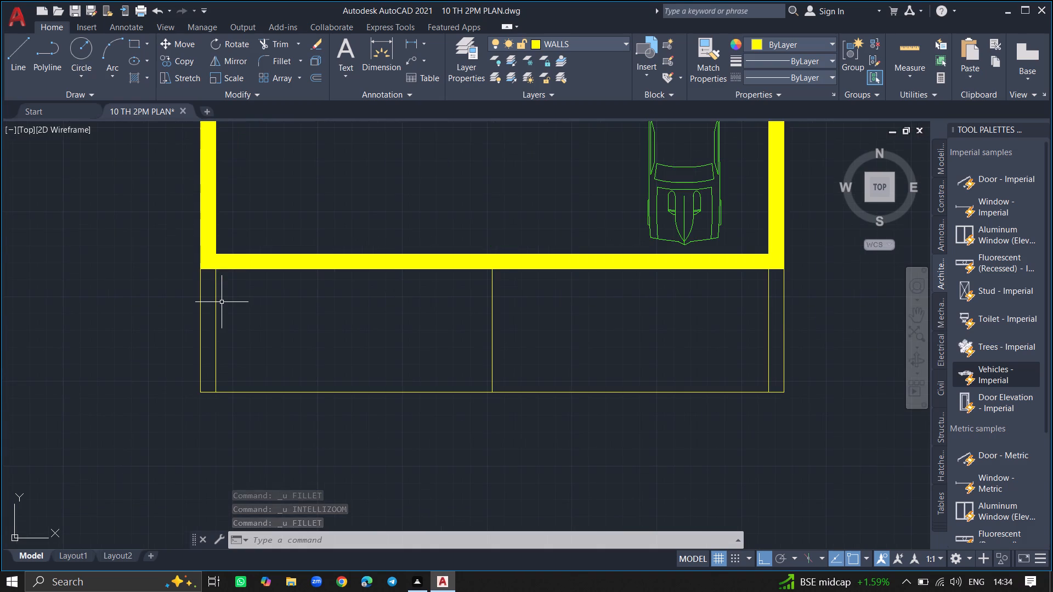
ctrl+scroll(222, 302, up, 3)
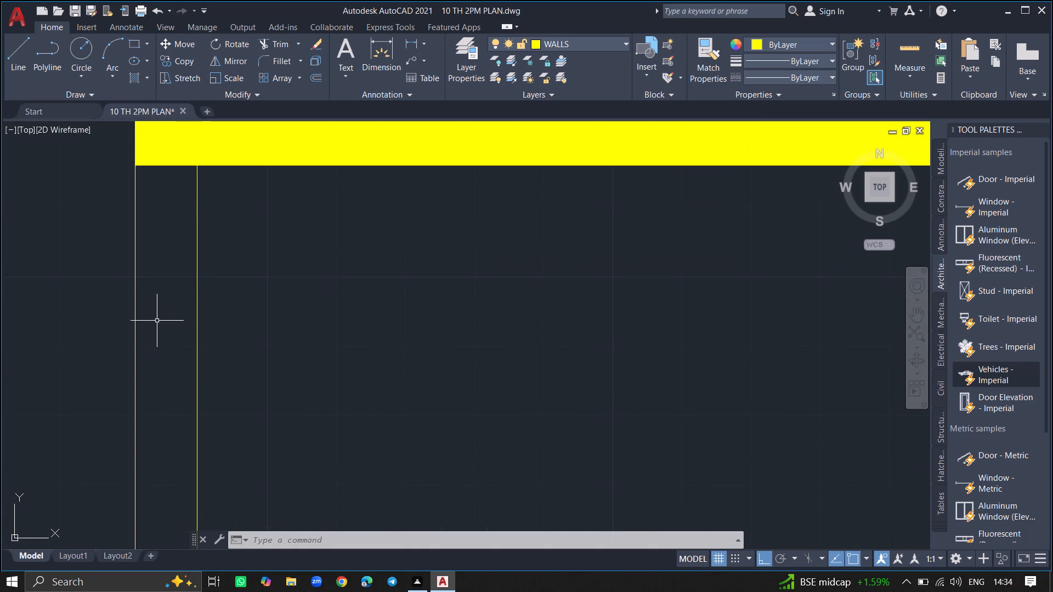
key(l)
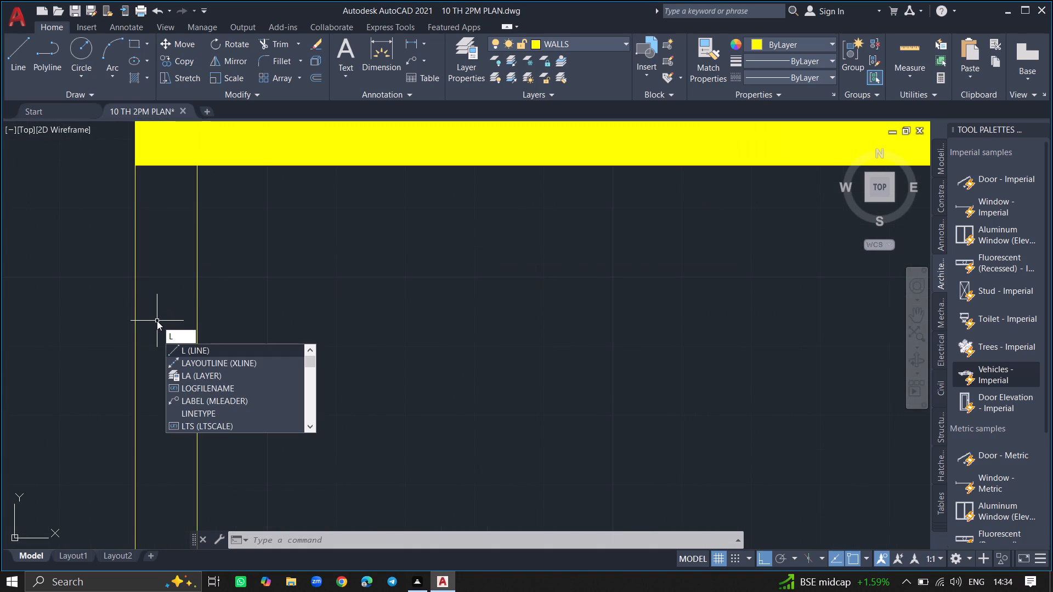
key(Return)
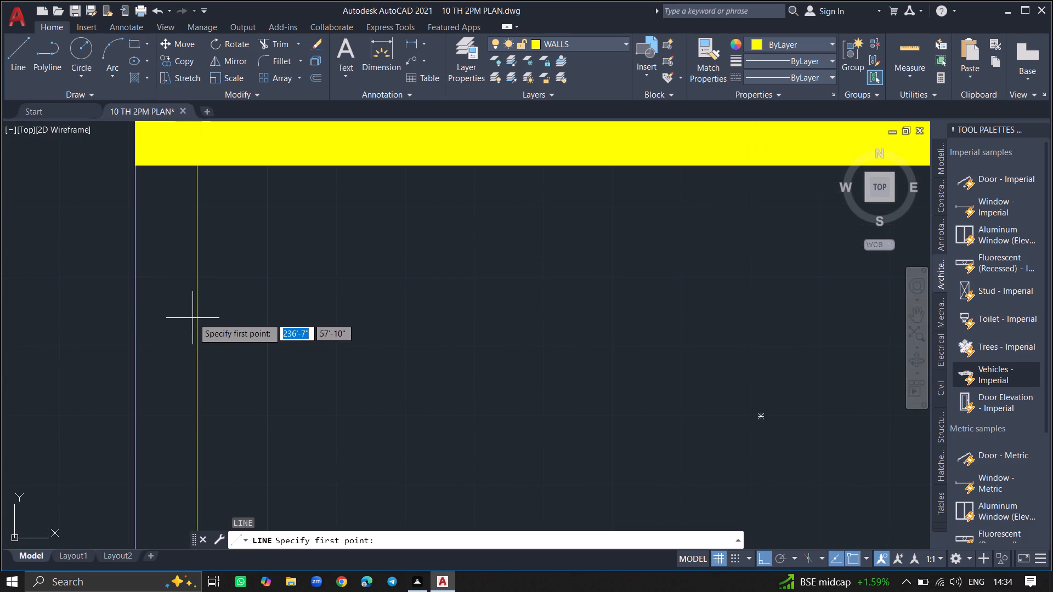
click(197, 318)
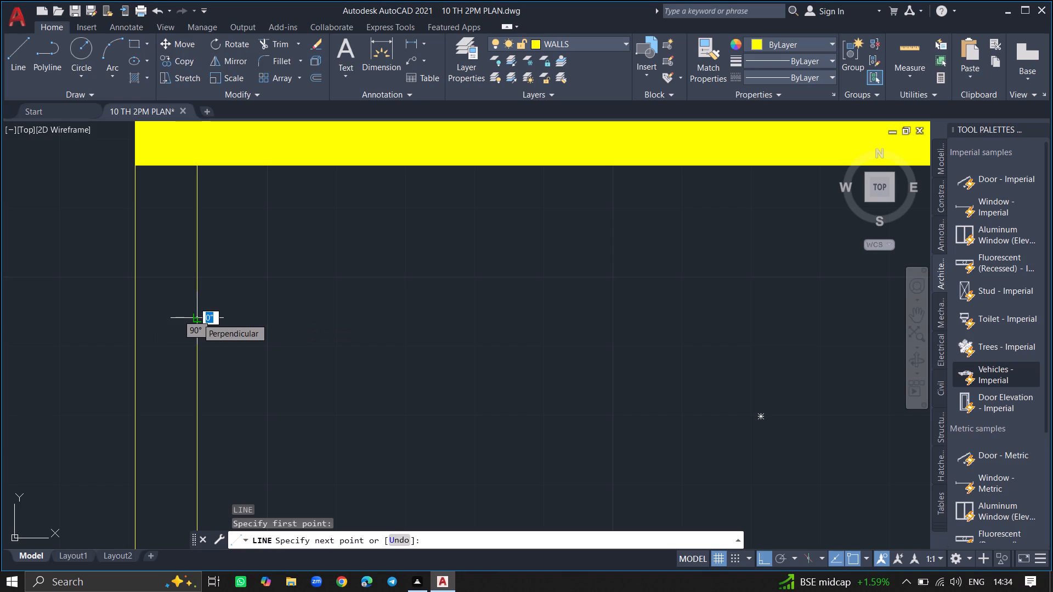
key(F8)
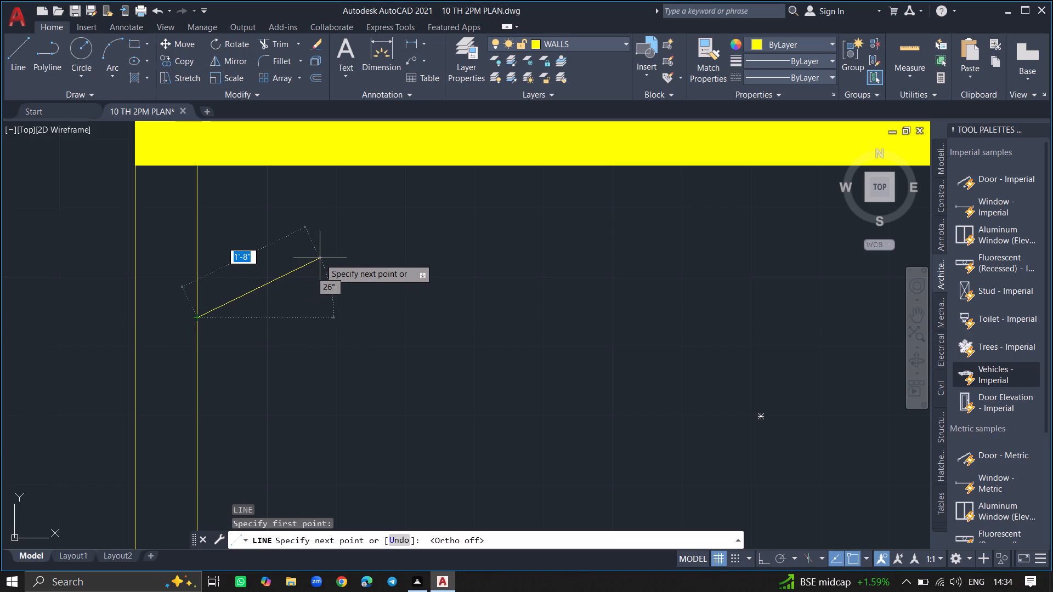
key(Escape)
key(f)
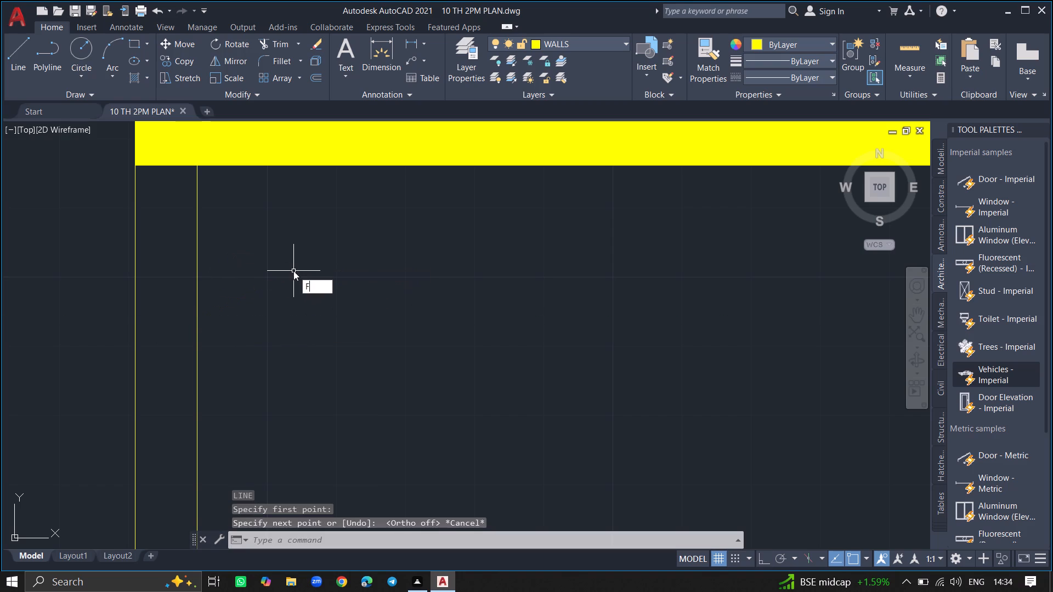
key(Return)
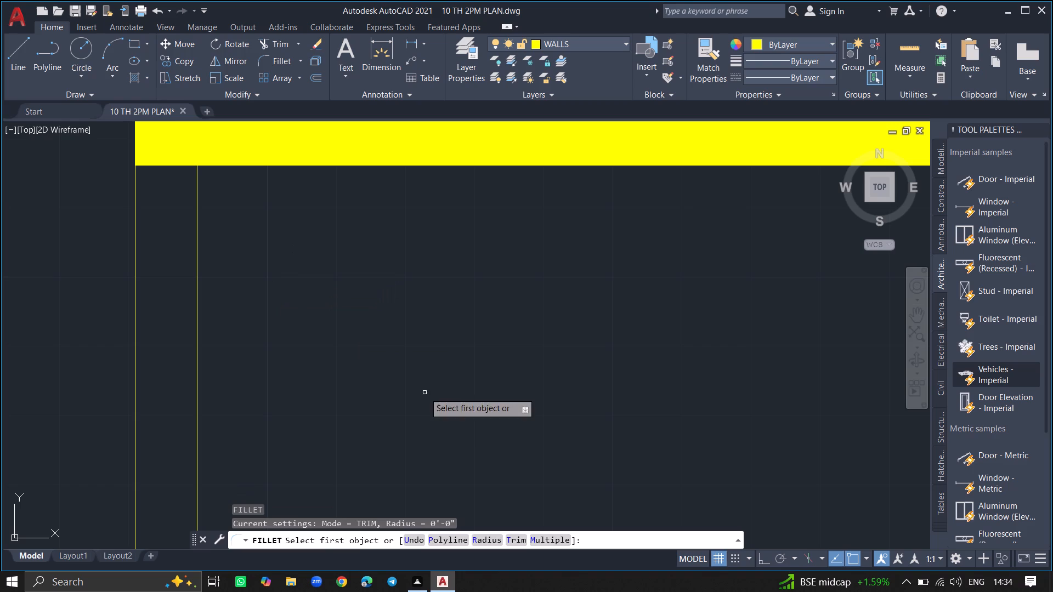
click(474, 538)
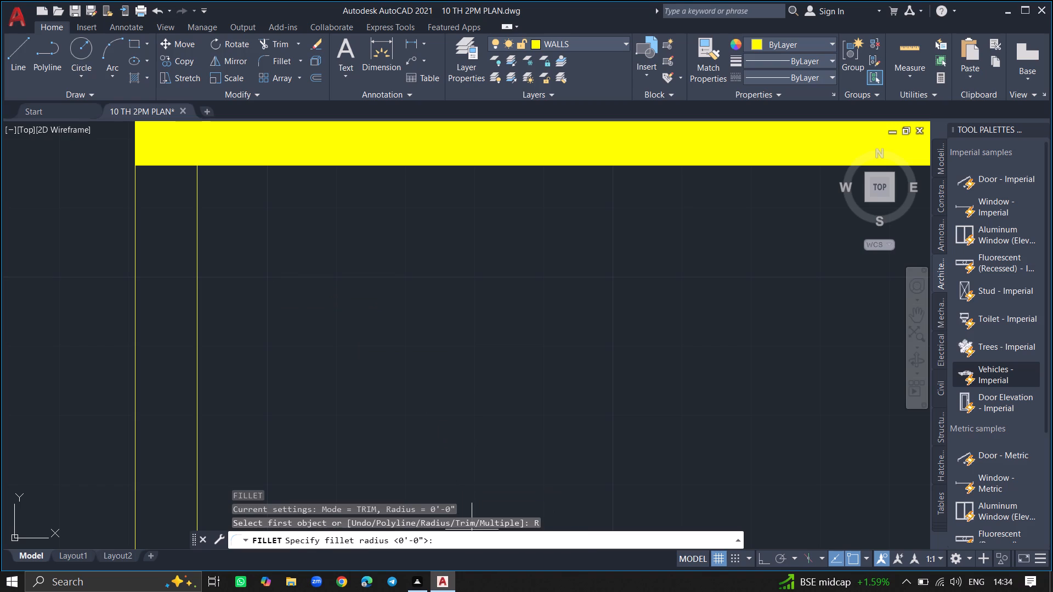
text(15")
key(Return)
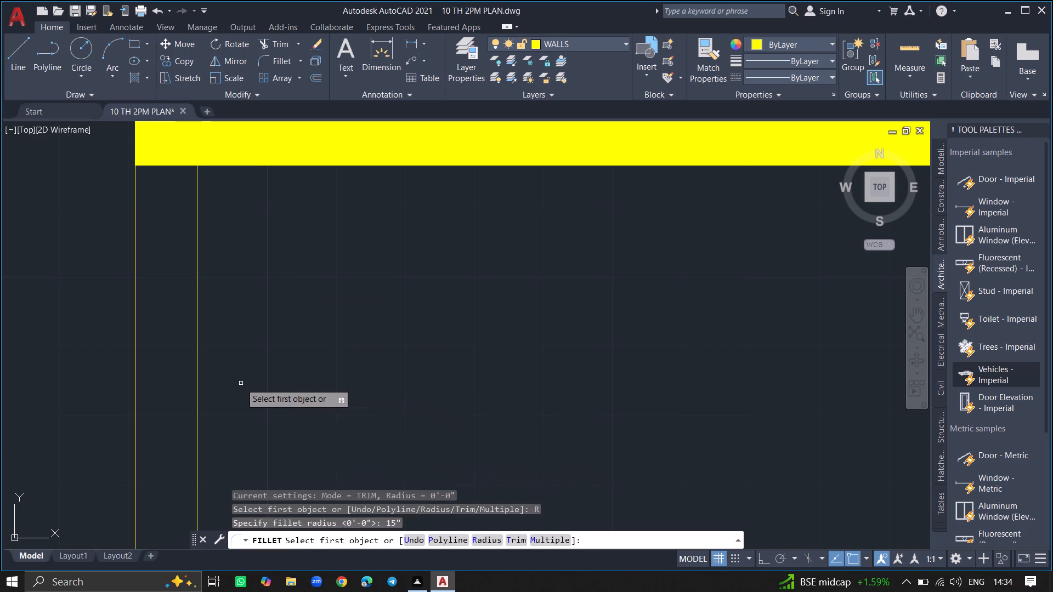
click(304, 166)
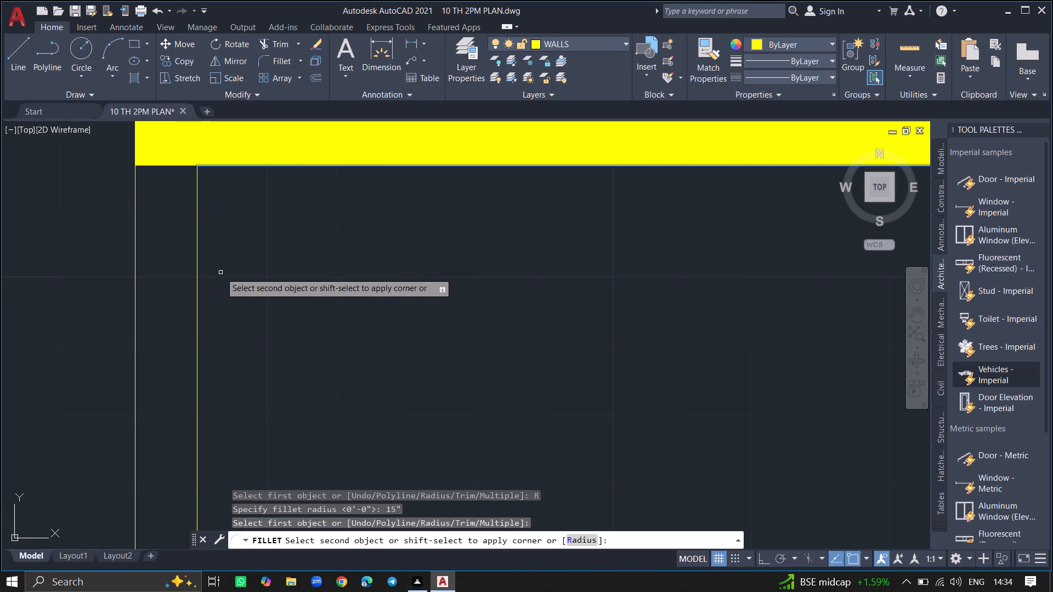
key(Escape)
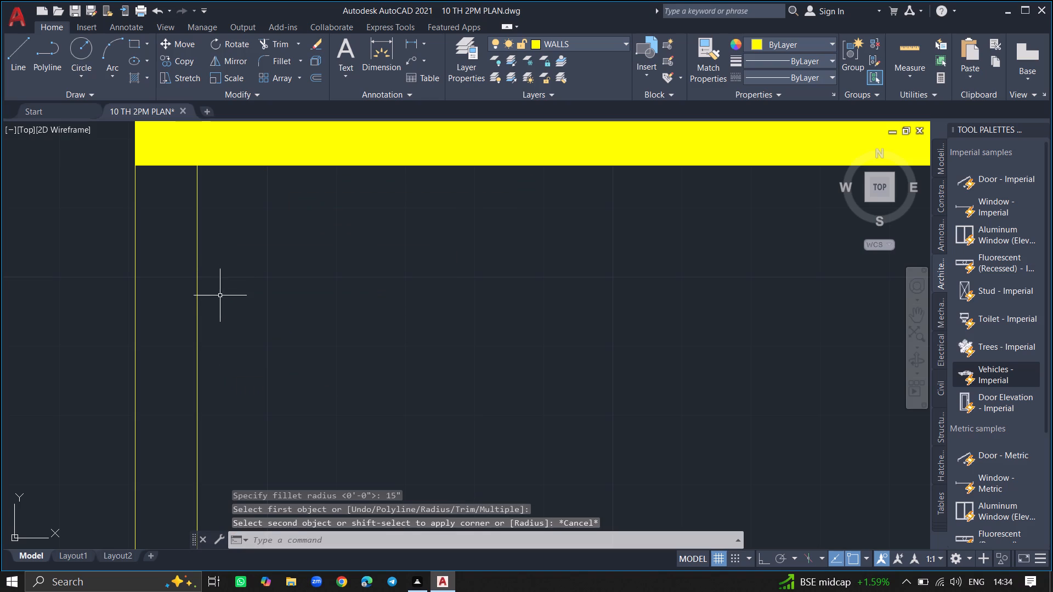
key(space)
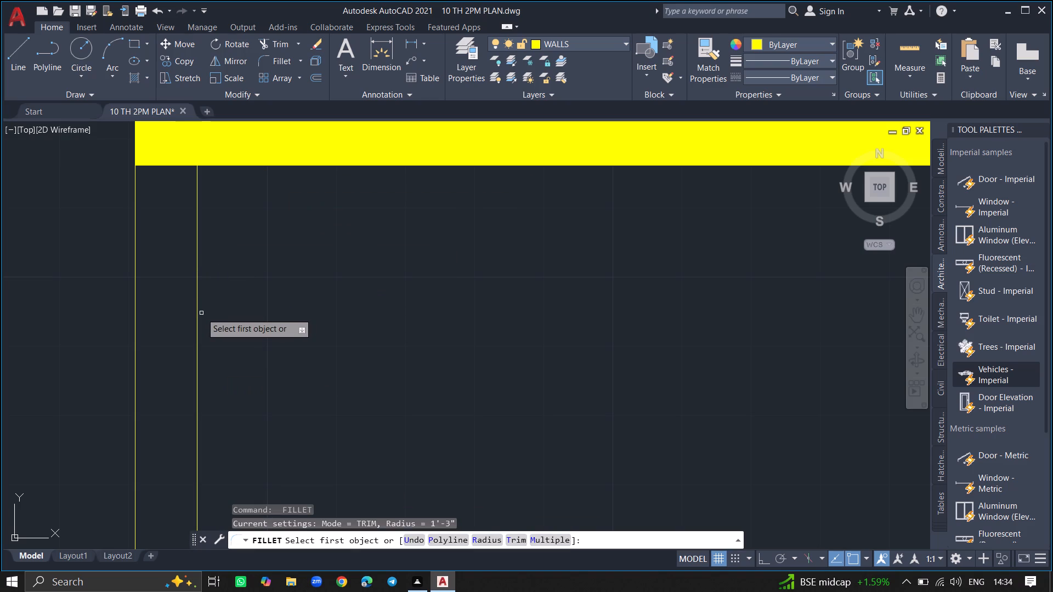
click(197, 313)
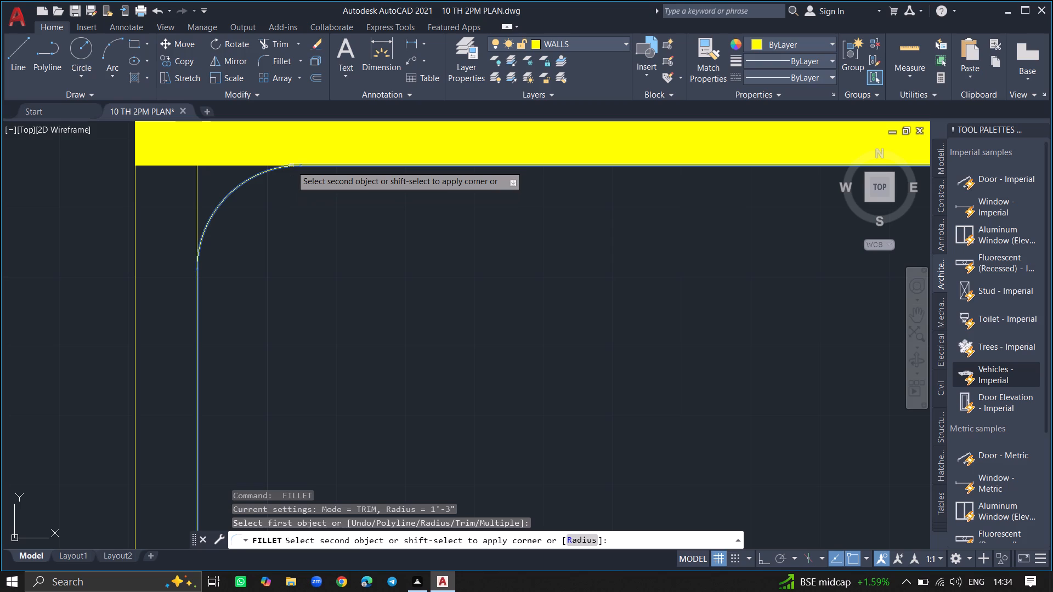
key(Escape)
Draw a line along the front strip's bottom edge from the inner left wall line to the middle divider.
ctrl+scroll(278, 219, down, 3)
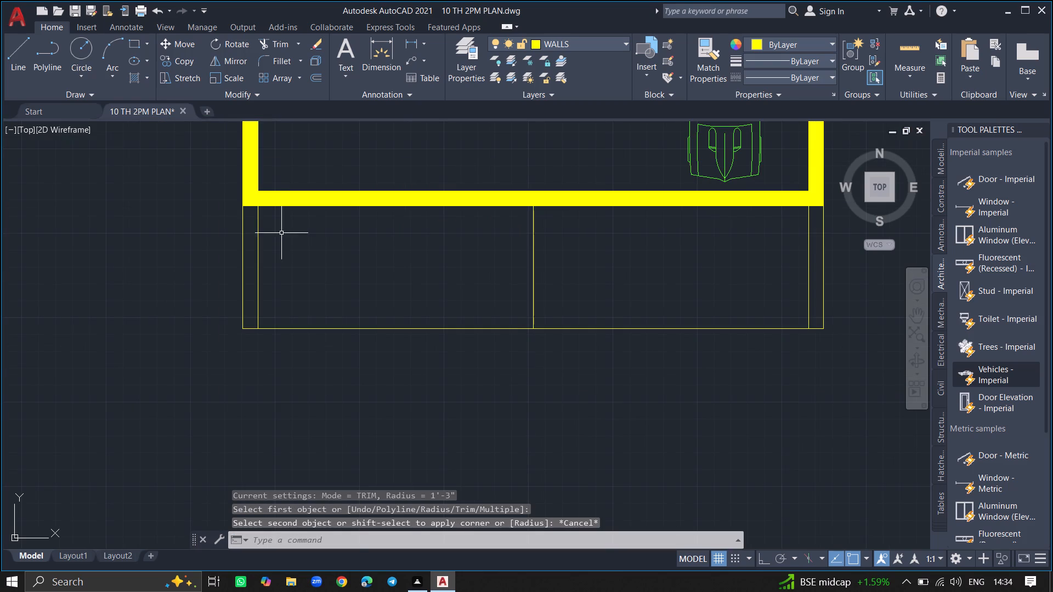
key(l)
key(Return)
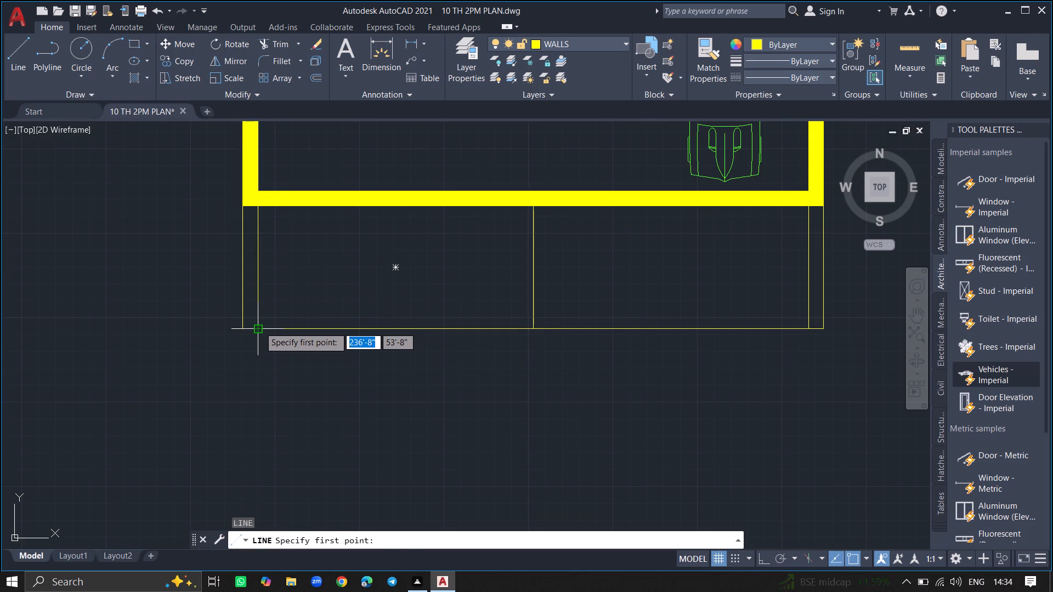
drag(259, 327, 407, 323)
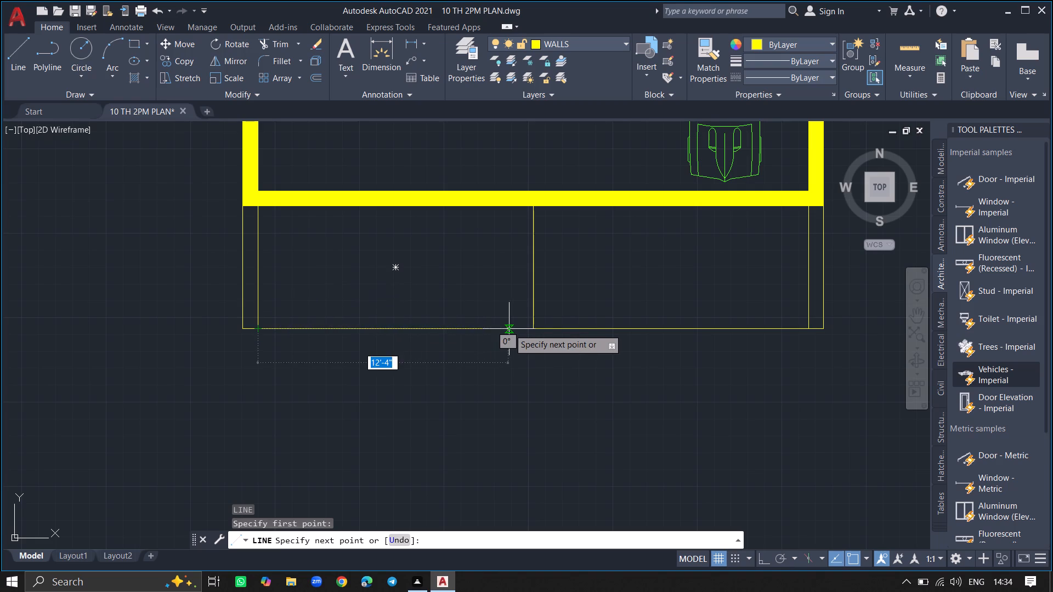
click(535, 329)
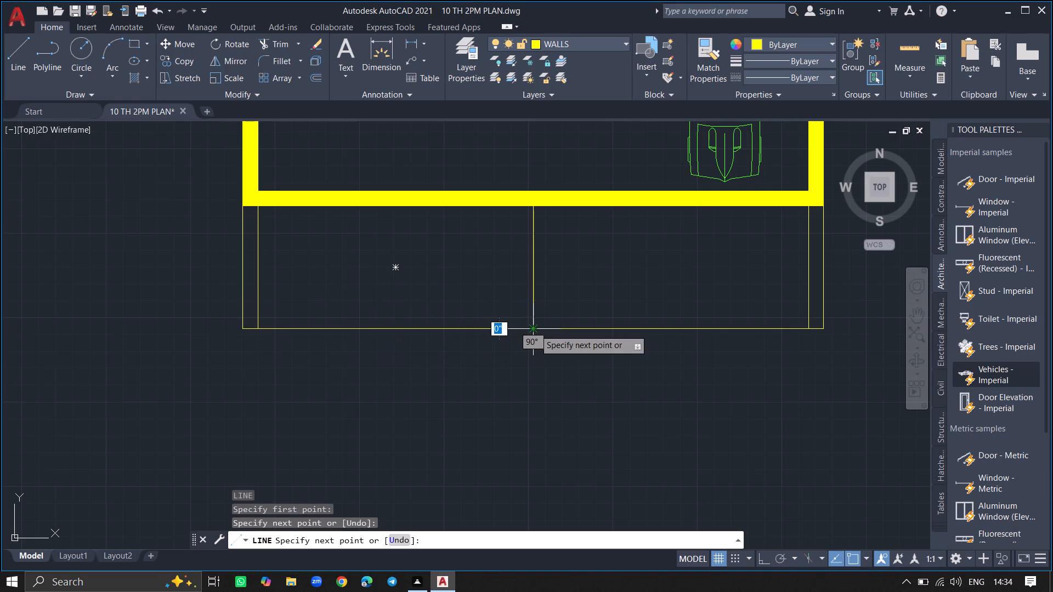
key(Return)
Offset the new bottom line upward at 1" spacing three times, each copy taken from the previous one.
click(518, 327)
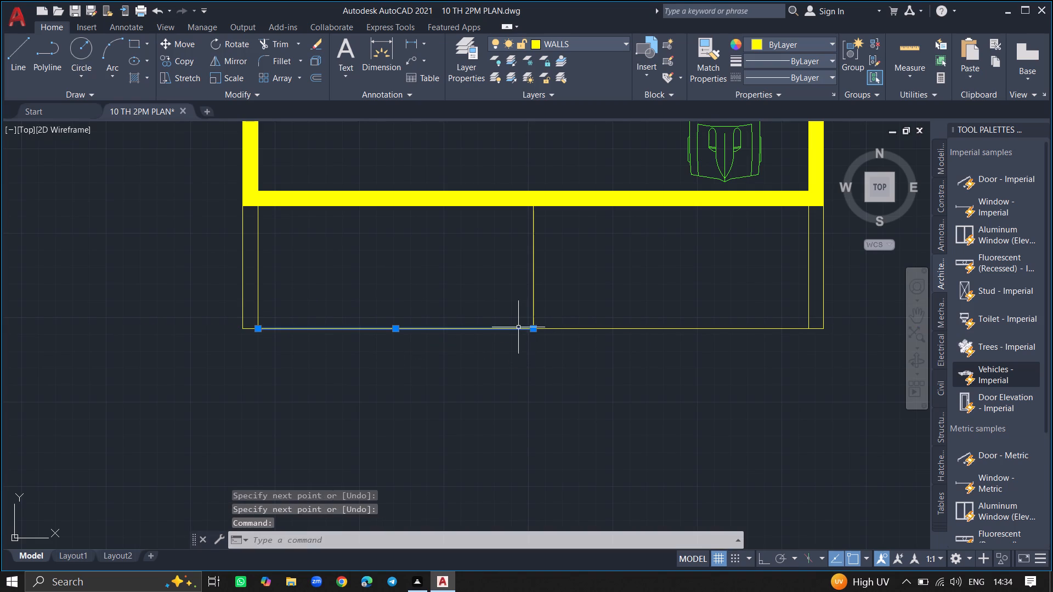
text(OFFSET)
key(Return)
text(1")
key(Return)
click(520, 322)
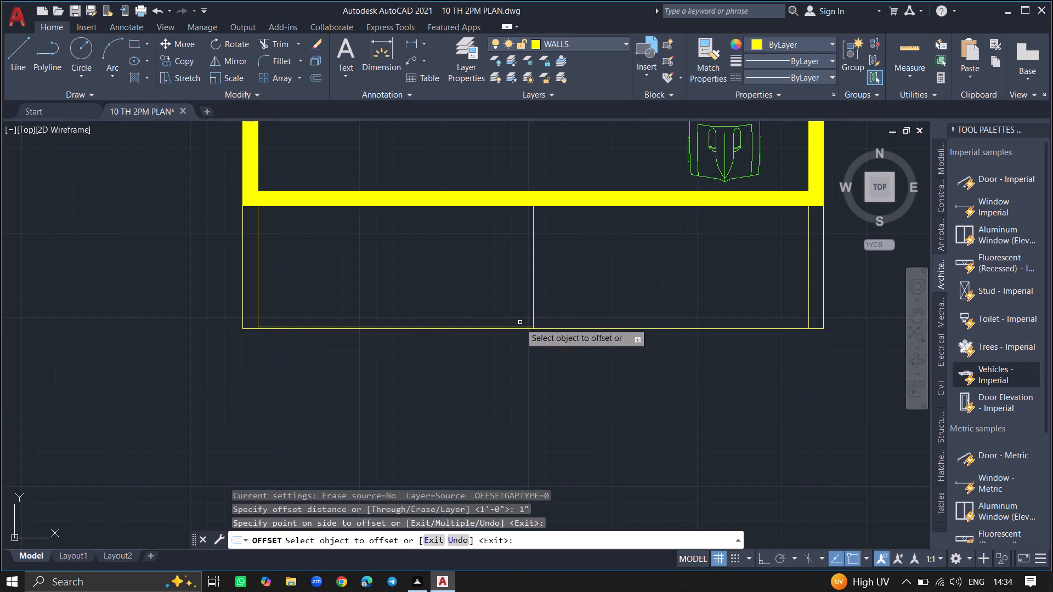
click(515, 329)
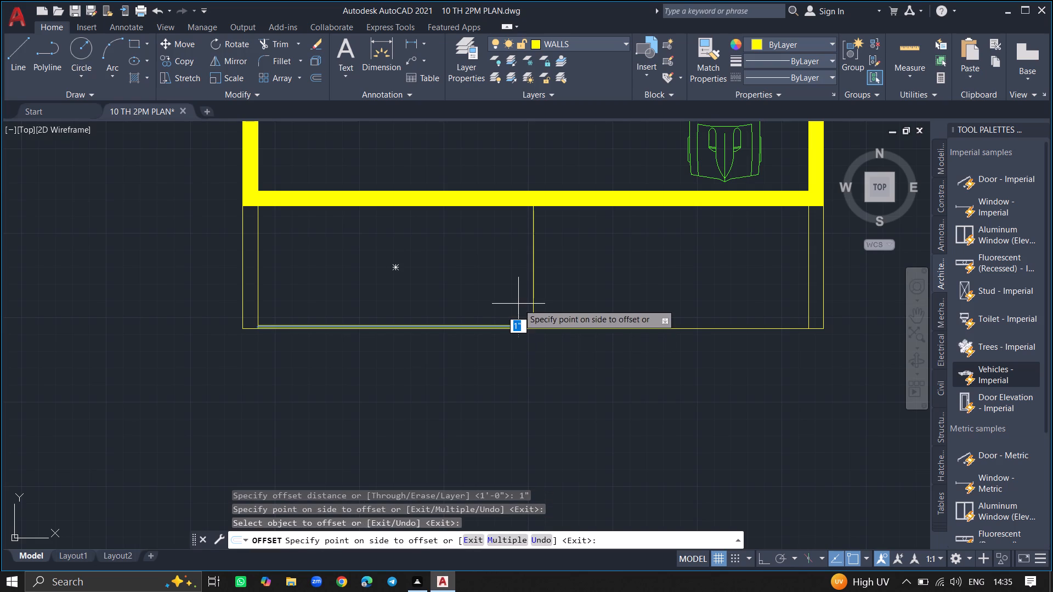
click(518, 304)
drag(505, 325, 506, 318)
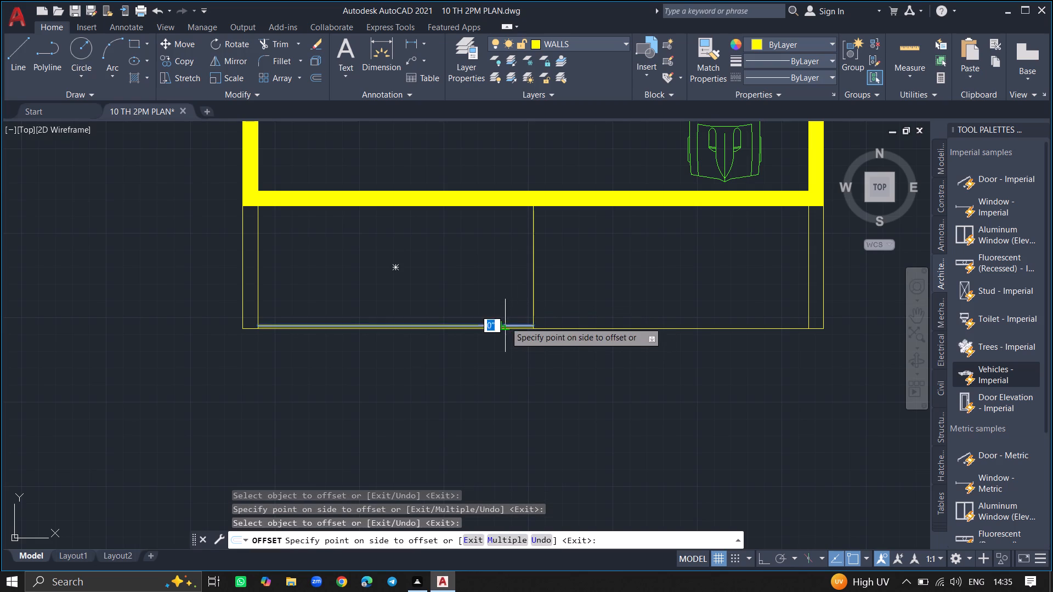
drag(506, 318, 506, 312)
click(506, 312)
Continue the 1" offsets upward from the topmost line, adding seven more parallel lines in the strip's left half.
ctrl+scroll(473, 335, up, 3)
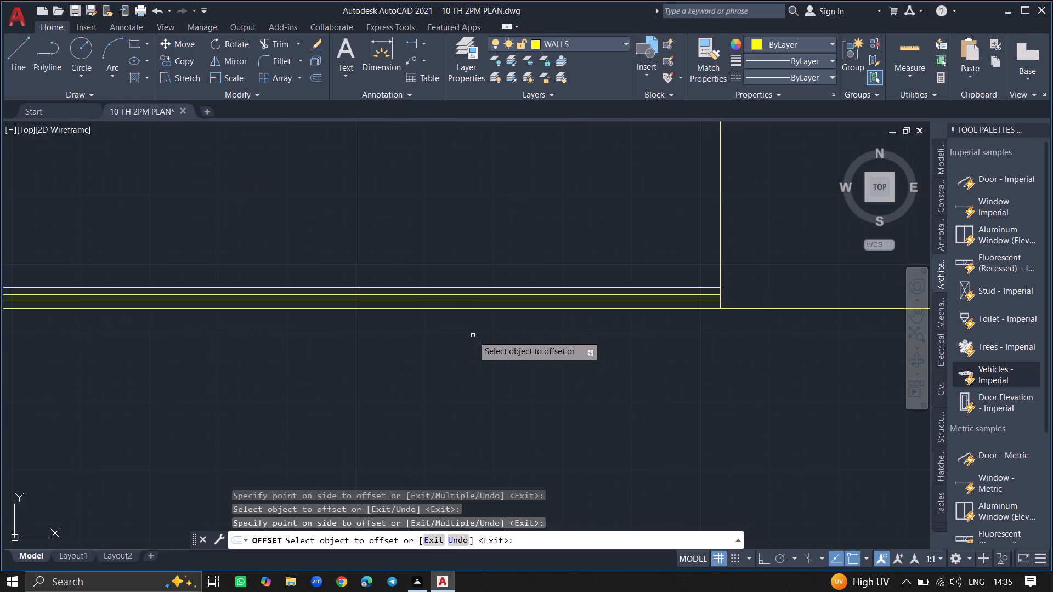
drag(475, 287, 479, 219)
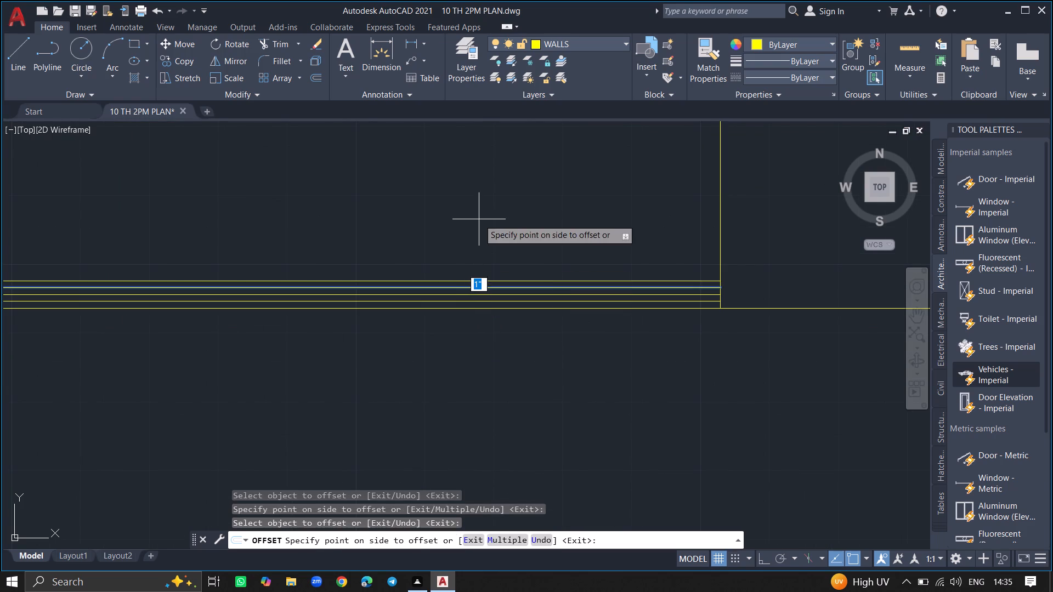
click(479, 219)
drag(463, 281, 472, 225)
drag(472, 225, 456, 274)
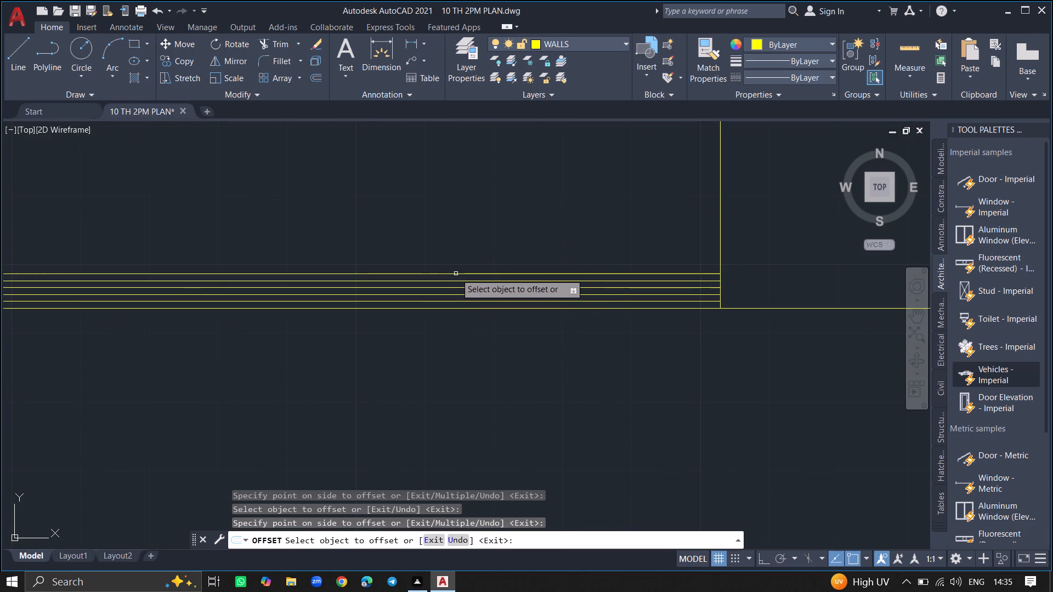
click(456, 274)
click(458, 198)
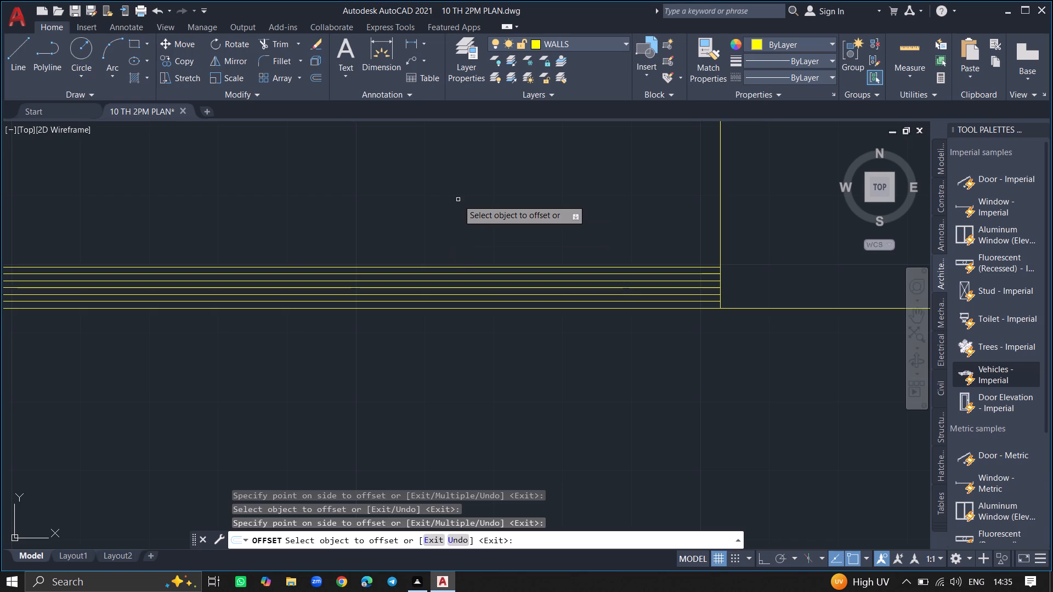
click(444, 266)
click(450, 226)
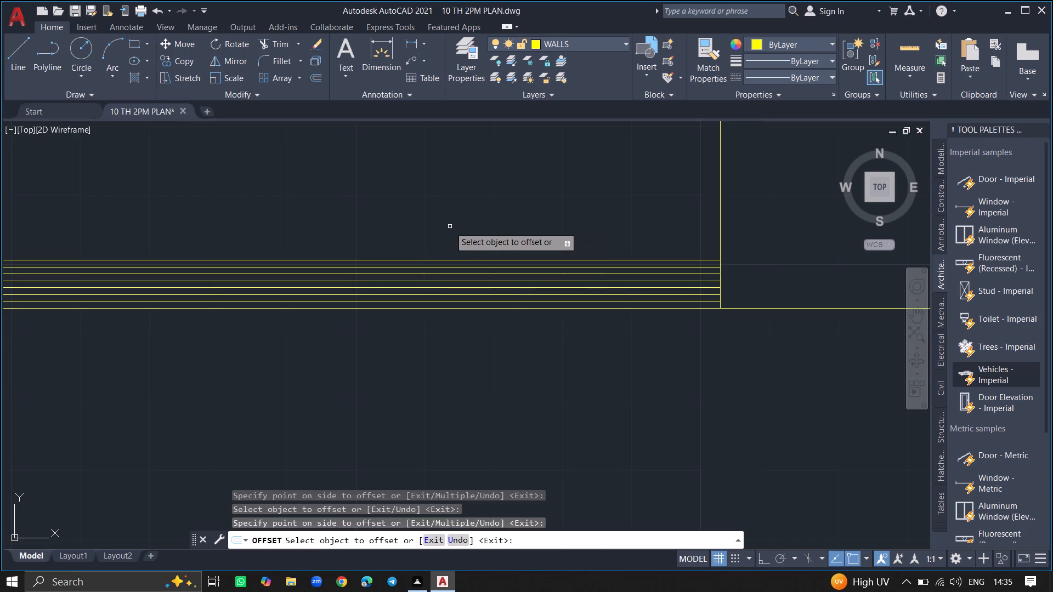
drag(440, 260, 445, 220)
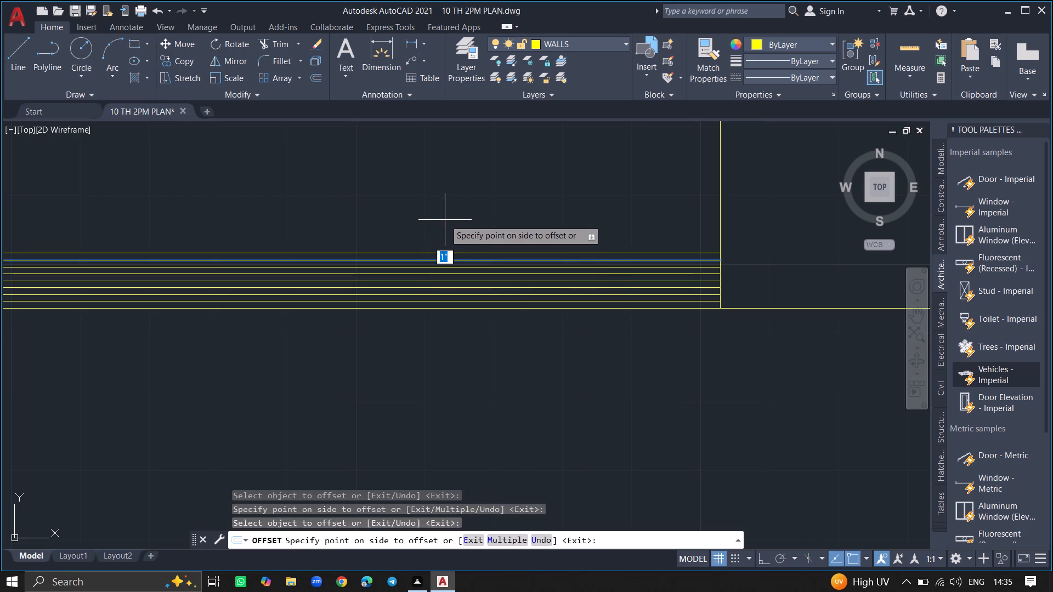
click(445, 220)
drag(435, 254, 439, 205)
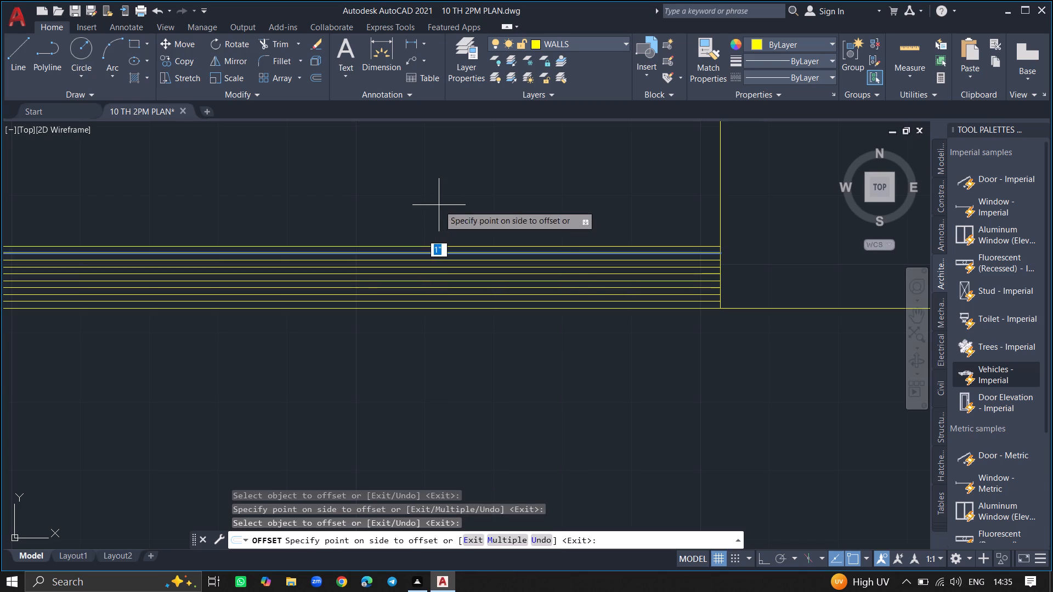
click(439, 205)
drag(427, 246, 430, 213)
click(430, 213)
Add four more parallel lines above the stack in the strip's left half, each offset 1" upward.
ctrl+scroll(430, 213, down, 3)
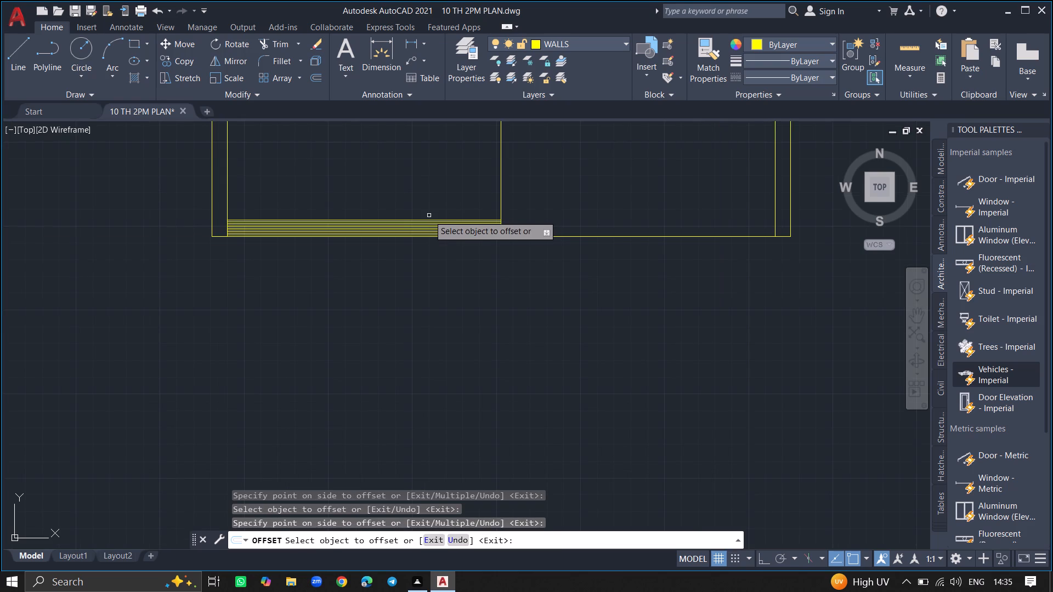
click(428, 219)
click(429, 174)
ctrl+scroll(429, 174, up, 2)
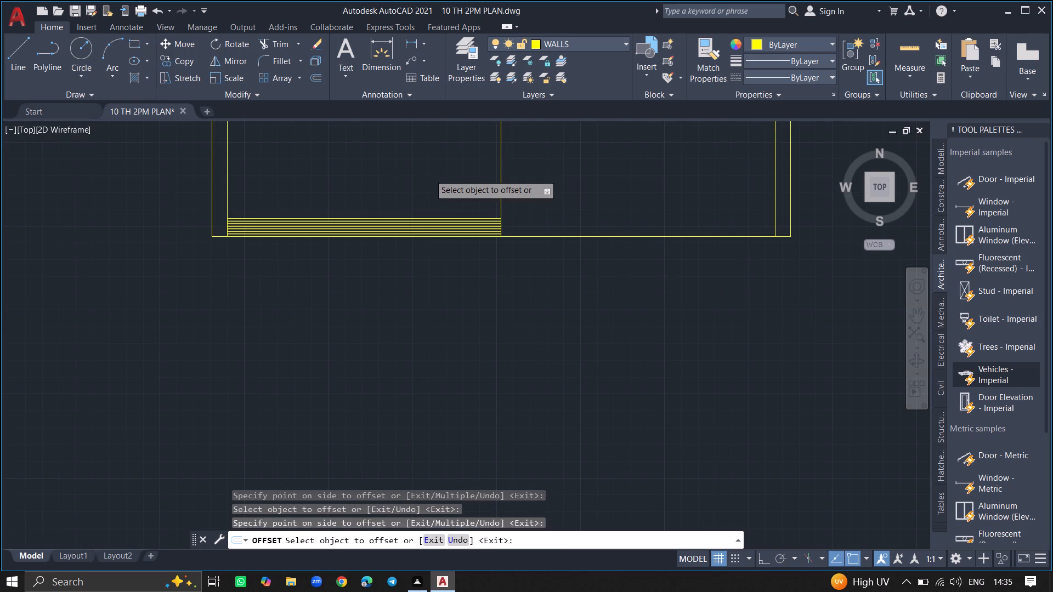
ctrl+scroll(429, 174, up, 2)
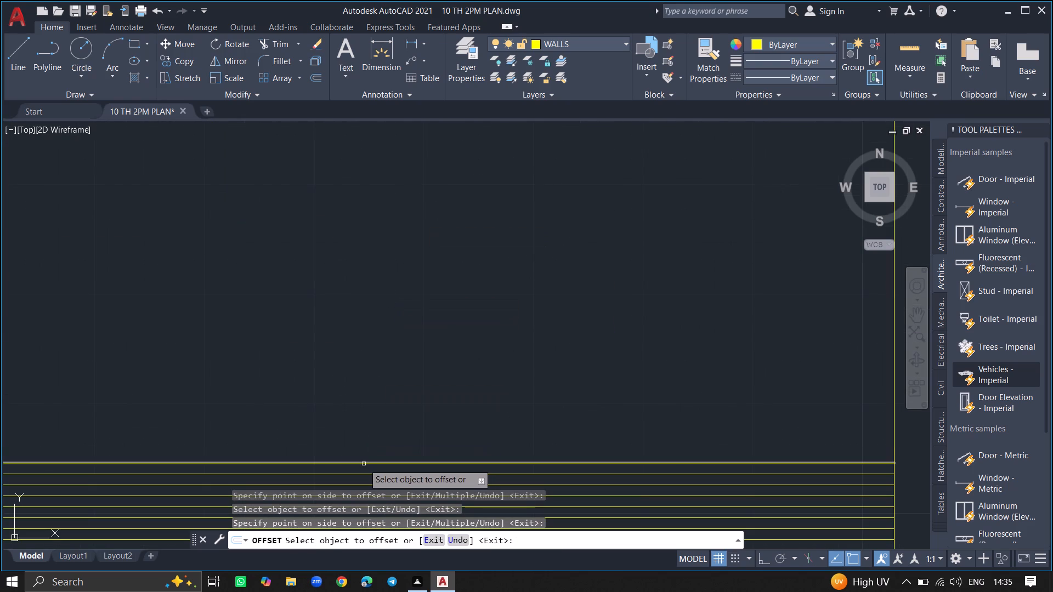
drag(363, 464, 365, 395)
click(365, 395)
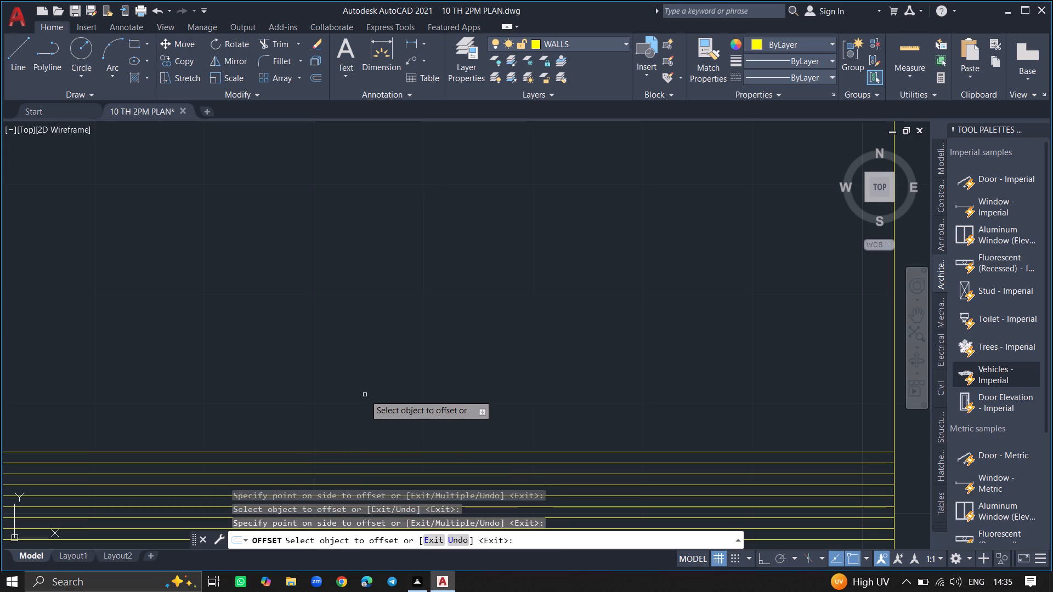
drag(356, 452, 397, 385)
click(397, 385)
click(384, 443)
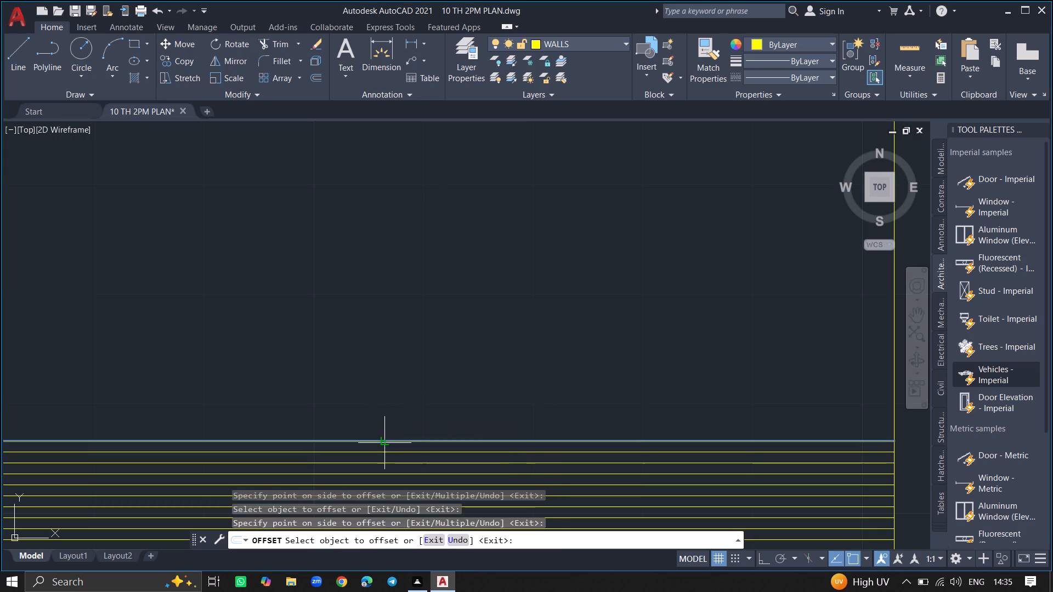
click(417, 368)
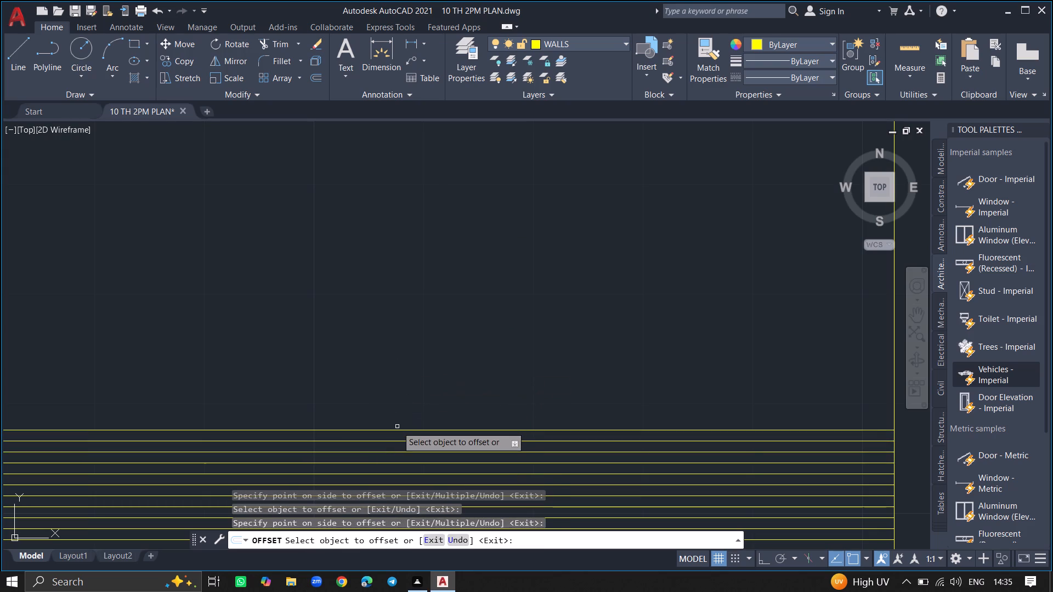
Offset the topmost line upward at 1" spacing seven times in the strip's left half, each copy taken from the previous one.
click(396, 430)
click(401, 413)
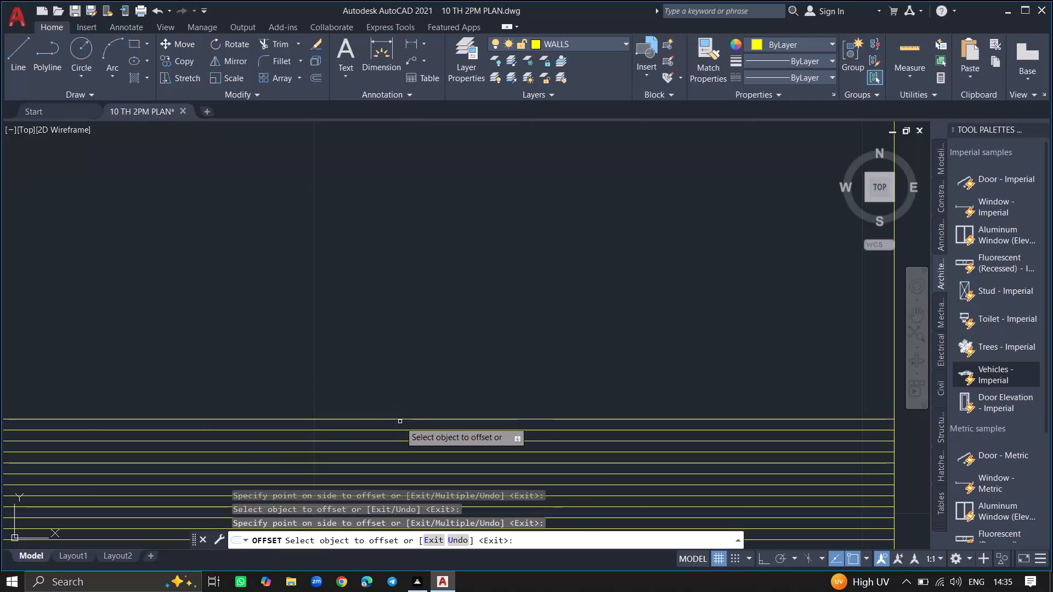
click(398, 420)
click(435, 339)
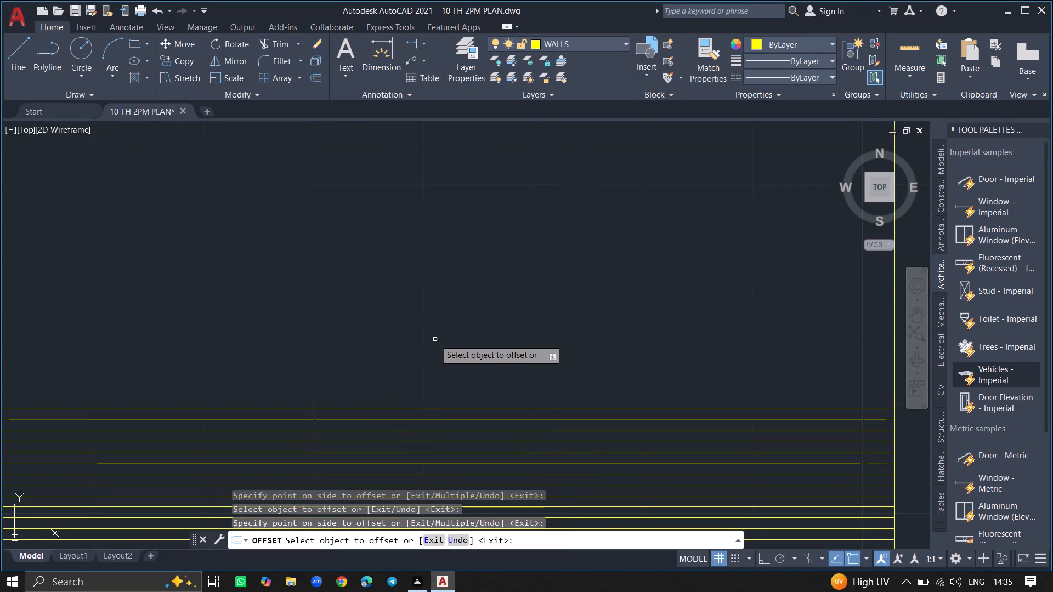
click(416, 407)
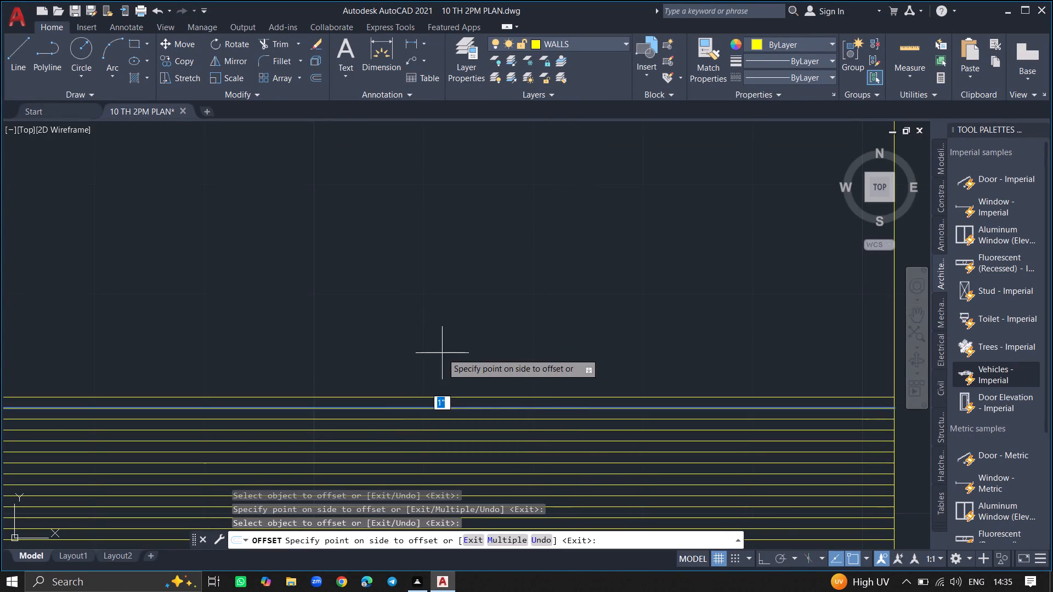
click(442, 353)
click(425, 398)
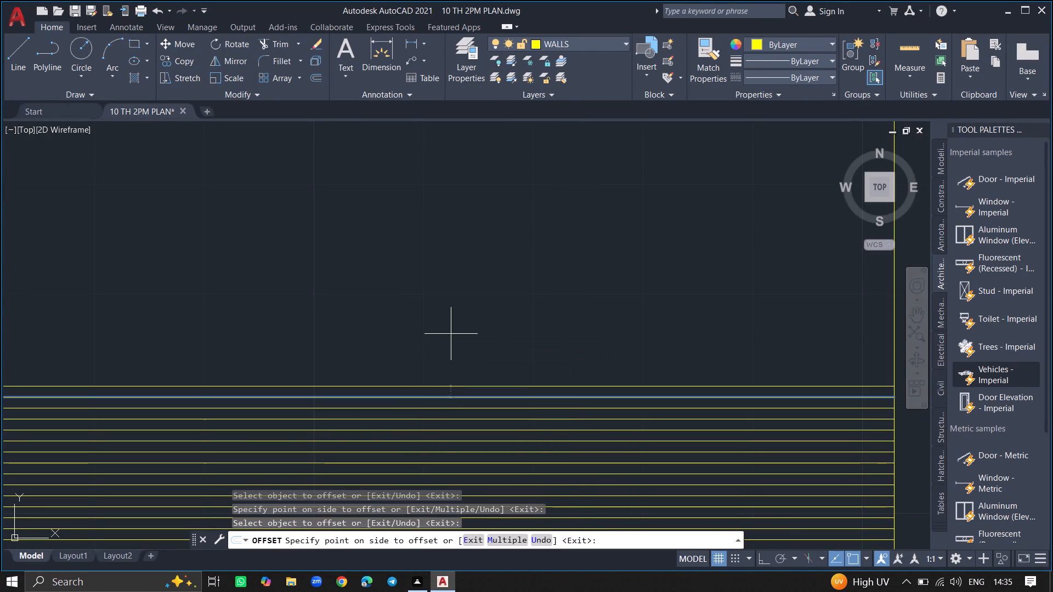
click(451, 334)
click(436, 388)
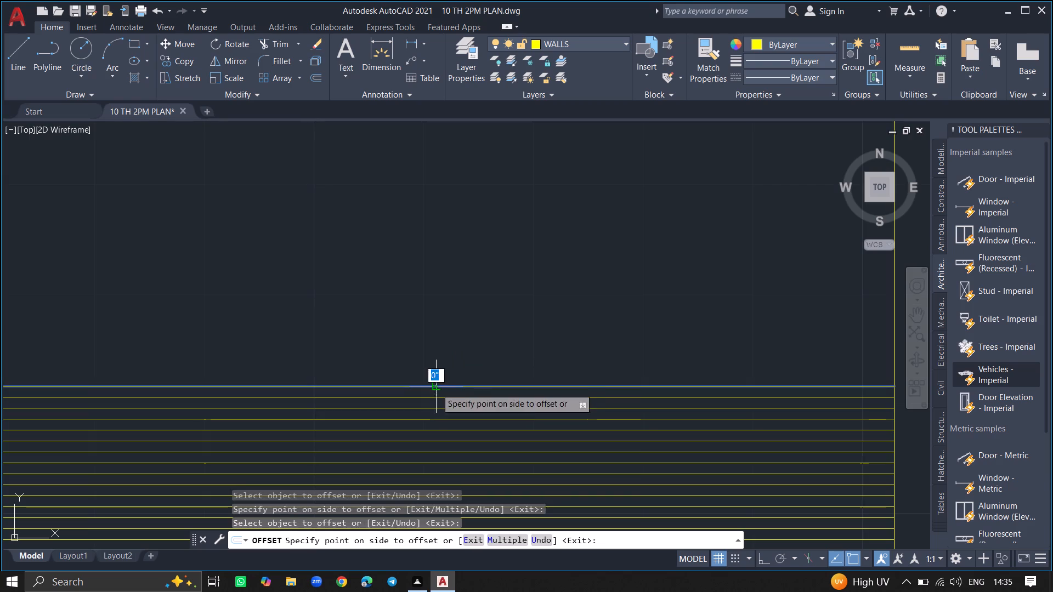
click(470, 320)
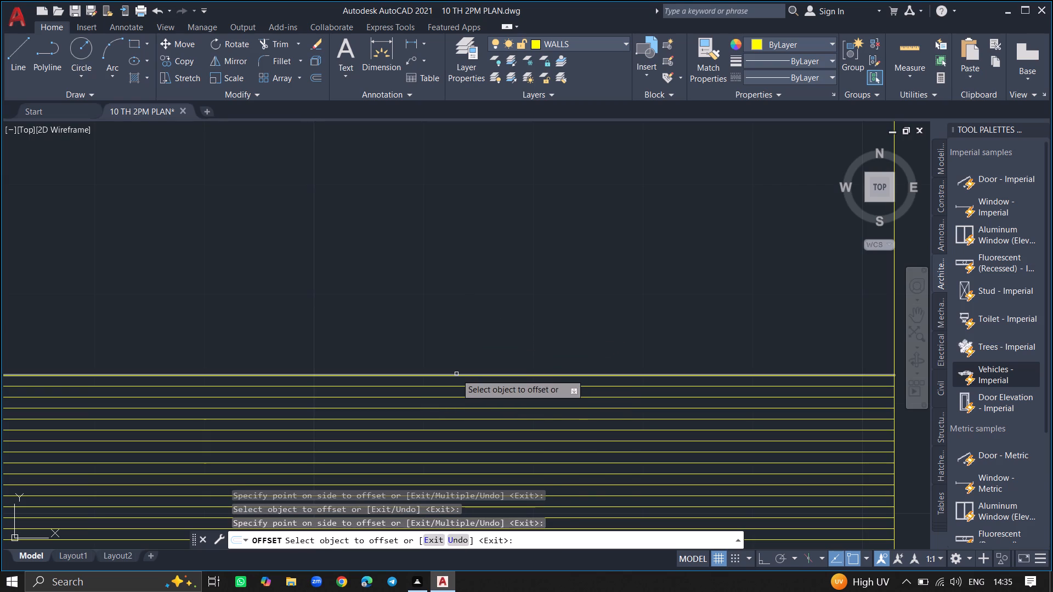
click(456, 374)
click(466, 344)
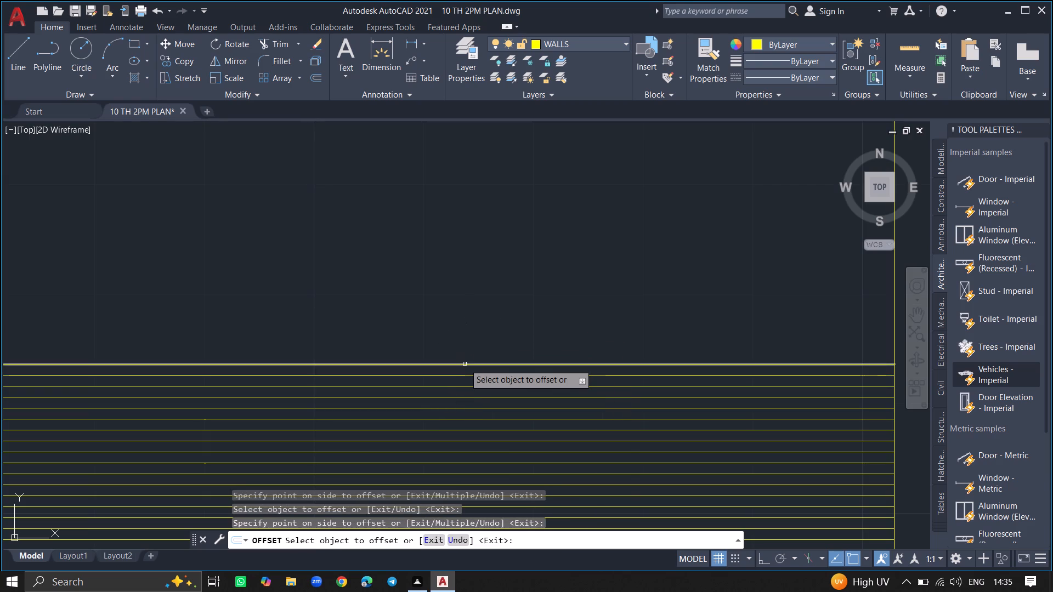
drag(465, 364, 478, 332)
click(478, 332)
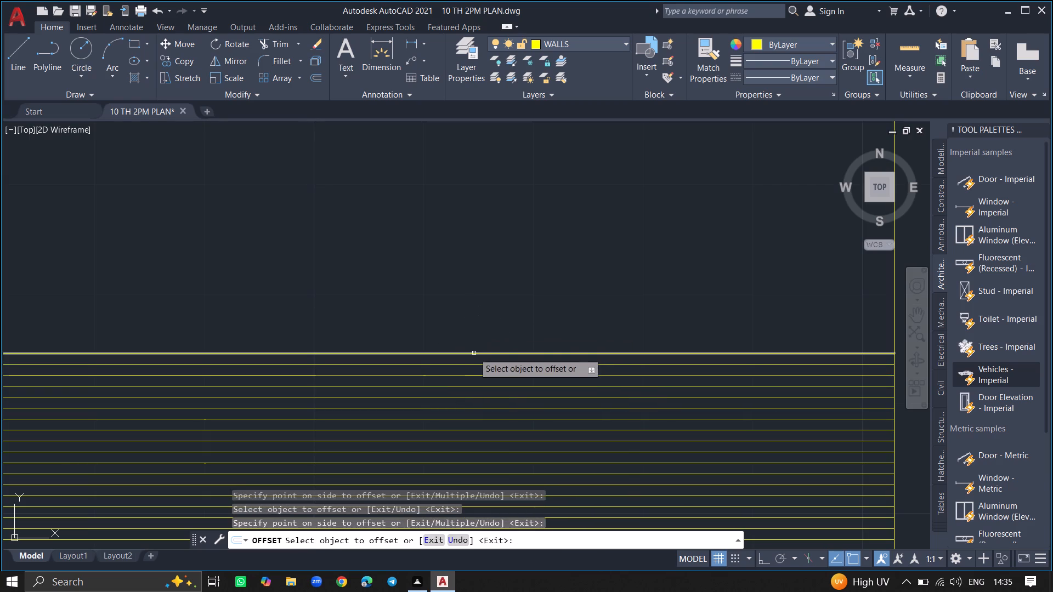
Add six more parallel lines above the stack in the strip's left half, each offset 1" upward from the last.
drag(474, 353, 482, 325)
click(482, 325)
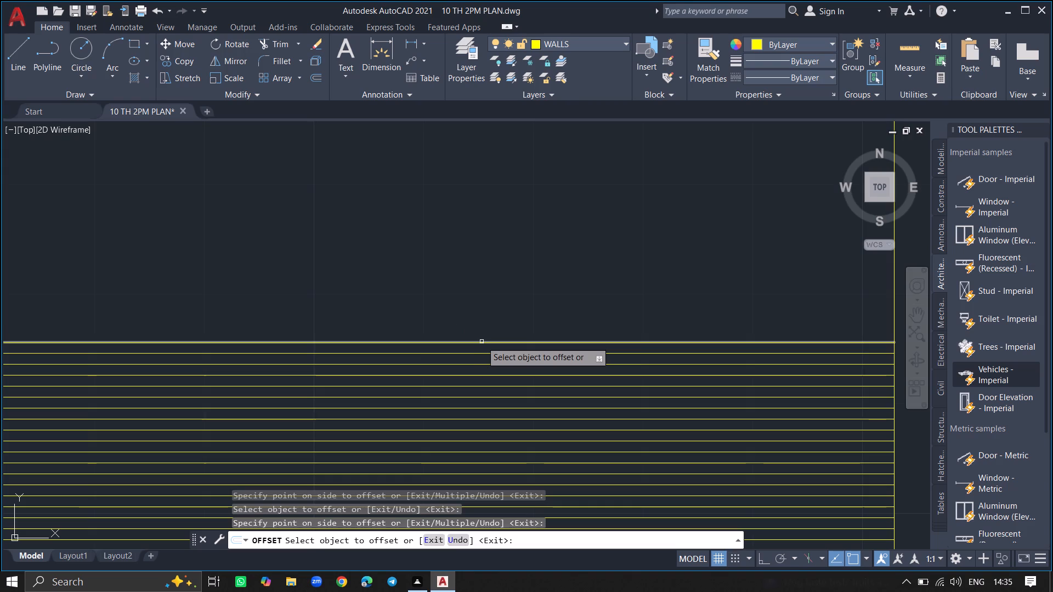
click(482, 341)
click(497, 304)
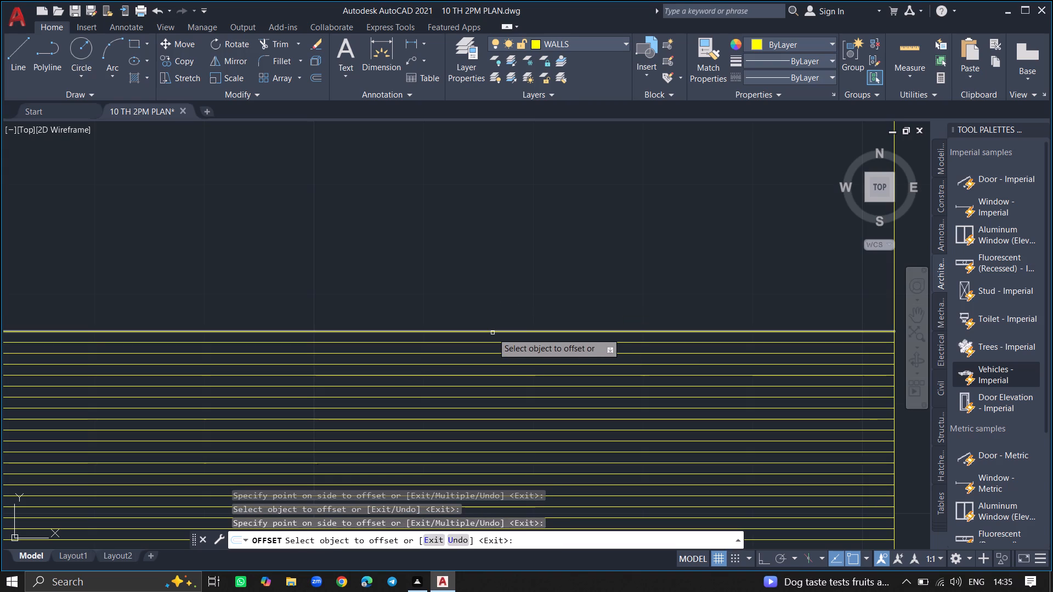
click(492, 333)
click(519, 262)
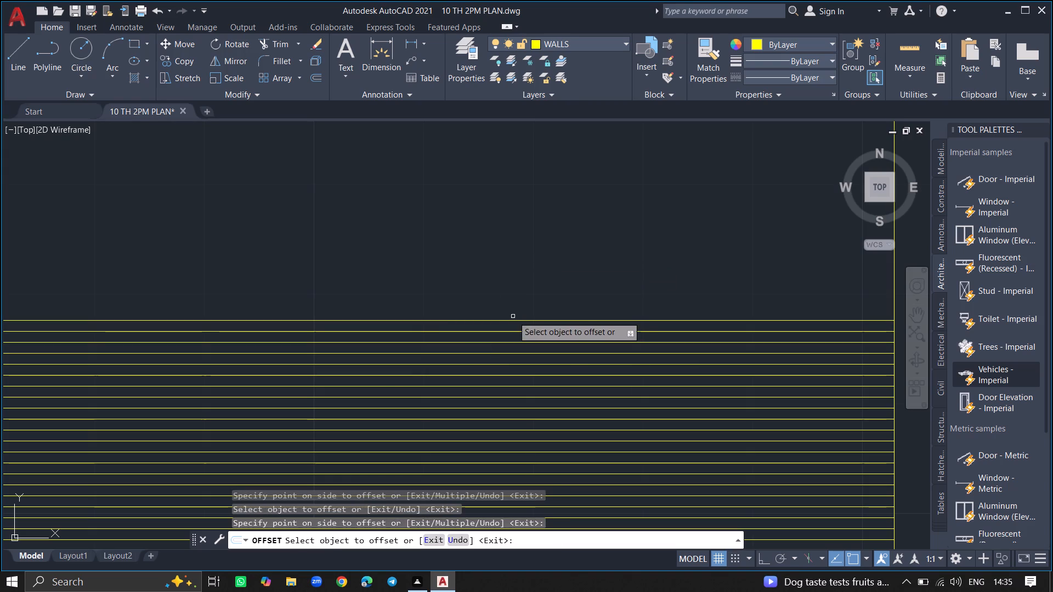
drag(512, 320, 530, 259)
click(530, 259)
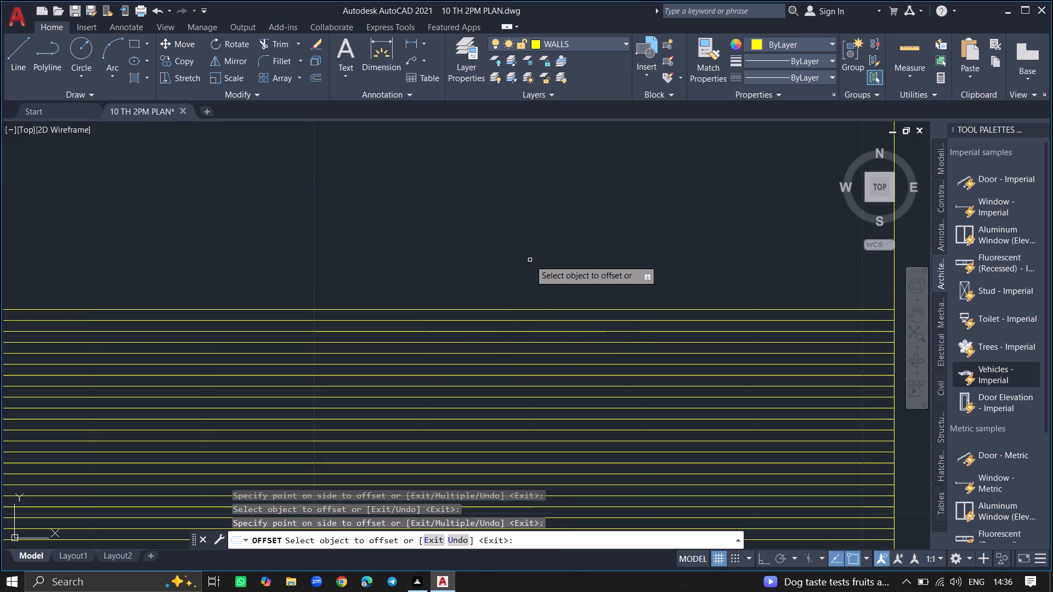
click(527, 311)
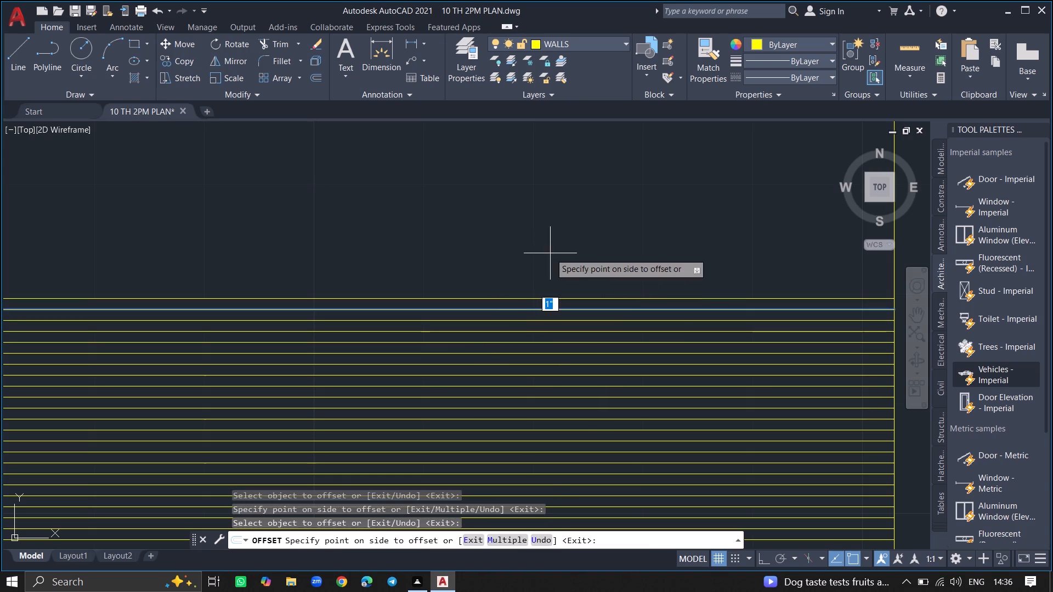
click(550, 253)
drag(543, 299, 555, 244)
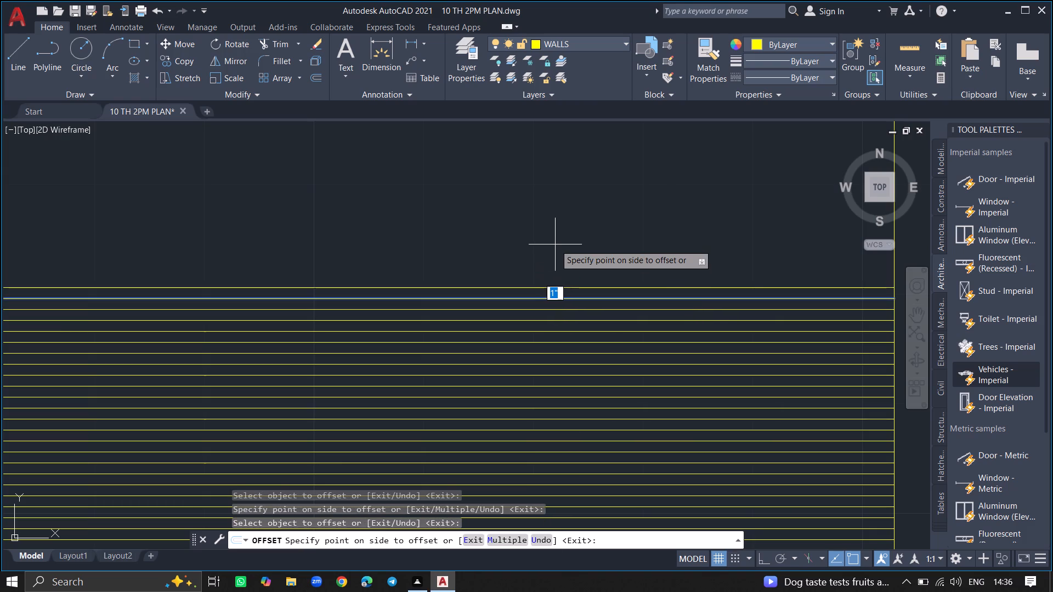
ctrl+scroll(555, 244, down, 3)
click(548, 259)
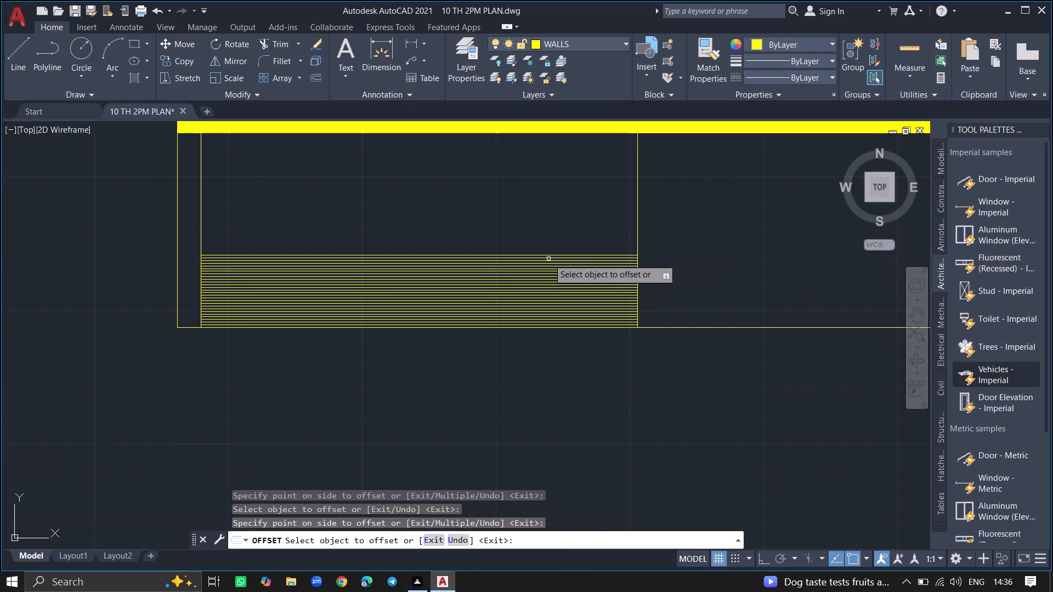
Continue the 1" offsets upward from the topmost line, adding four more parallel lines in the strip's left half.
drag(571, 215, 564, 255)
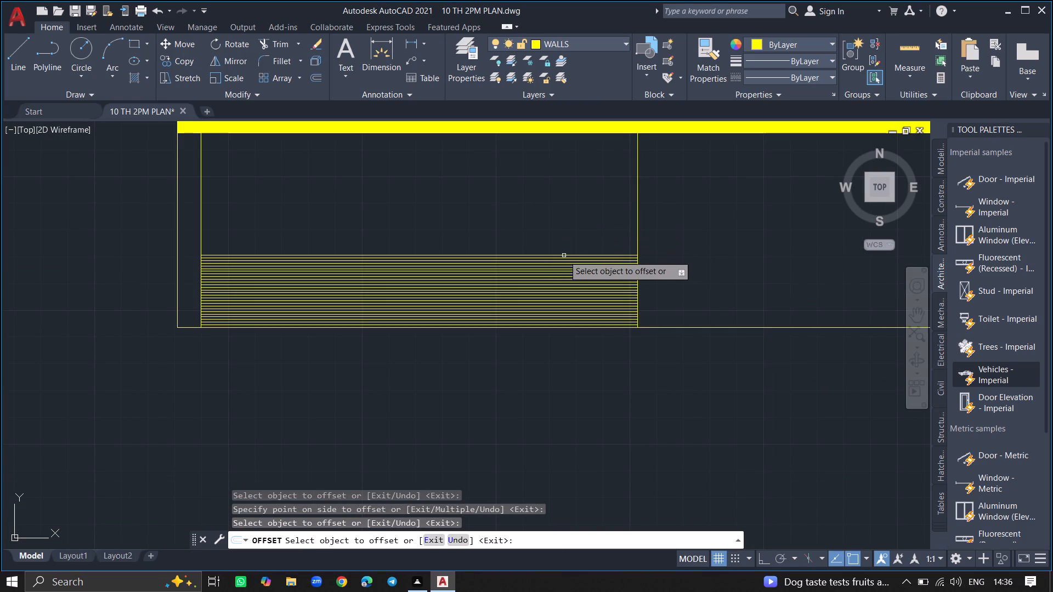
drag(564, 255, 563, 254)
click(563, 254)
drag(580, 207, 574, 252)
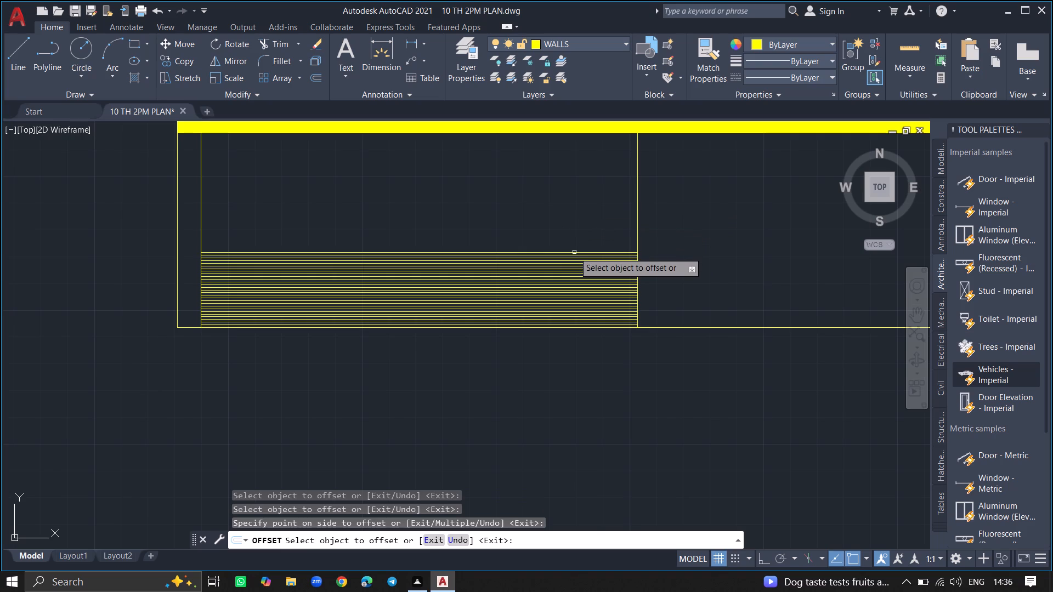
drag(574, 252, 574, 254)
drag(574, 254, 587, 213)
click(587, 213)
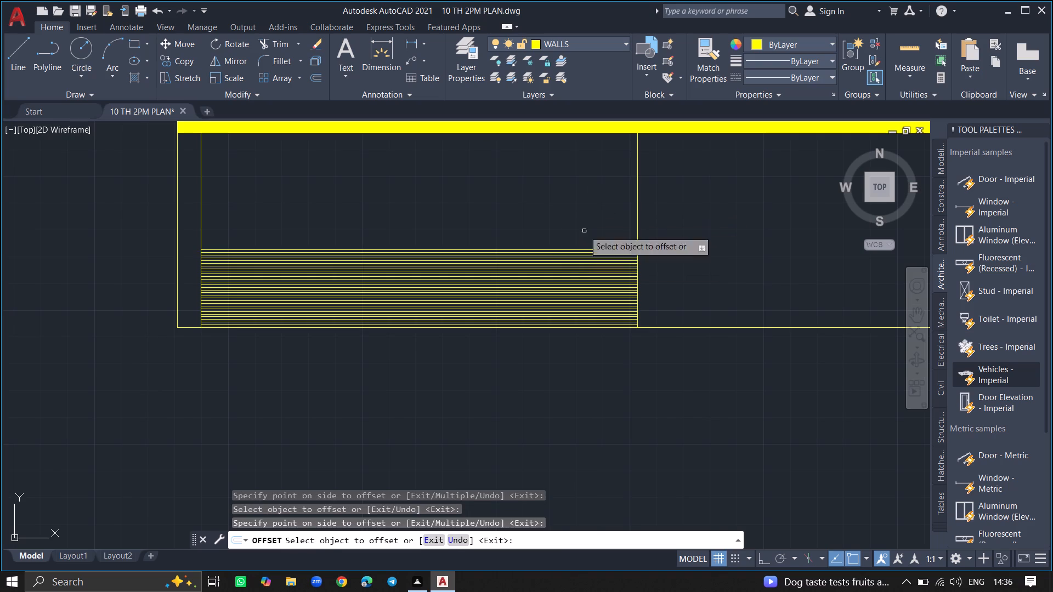
drag(579, 250, 586, 212)
click(586, 212)
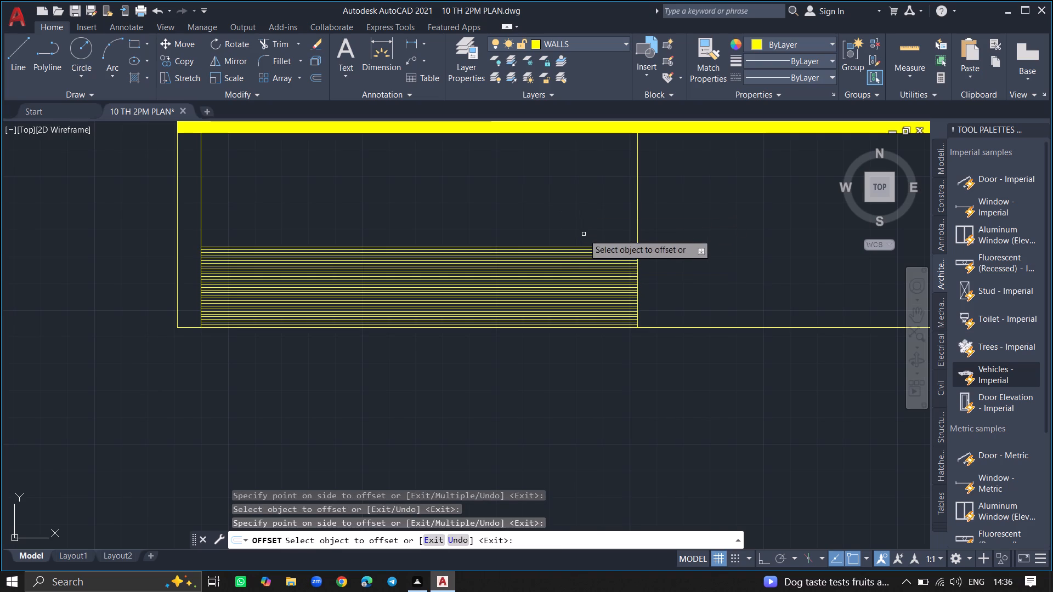
drag(582, 246, 582, 238)
click(582, 238)
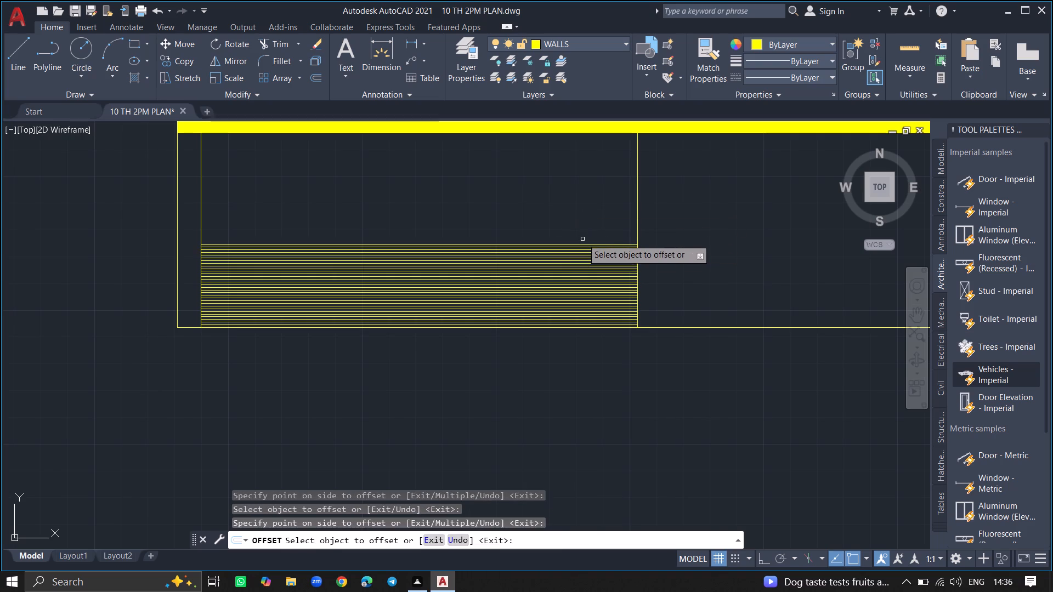
Offset the top line of the stack upward by 1" four more times, using each new line as the next source.
drag(582, 244, 591, 223)
click(591, 223)
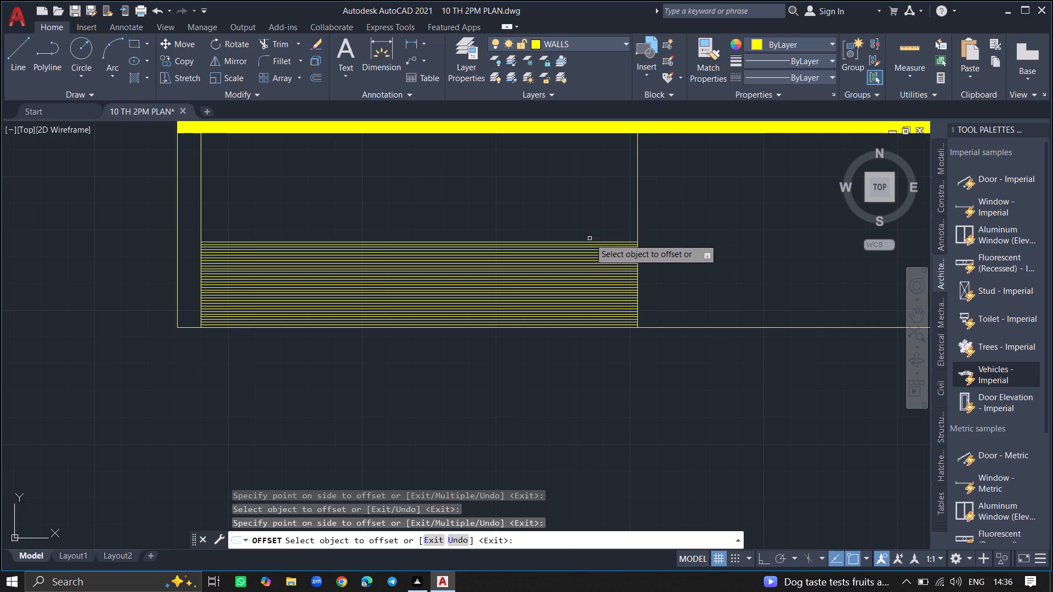
click(588, 241)
click(603, 203)
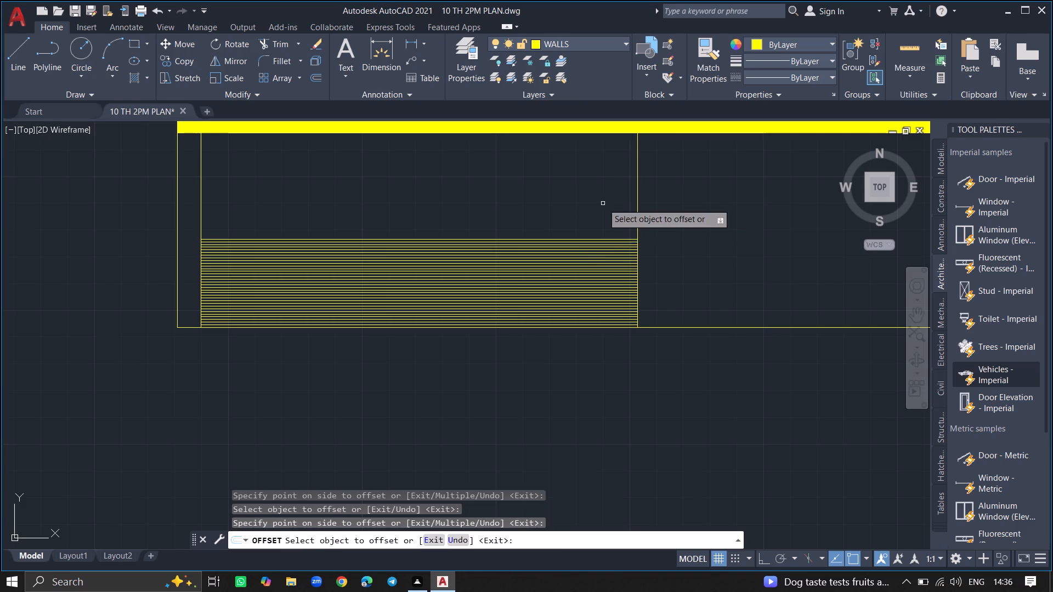
click(596, 238)
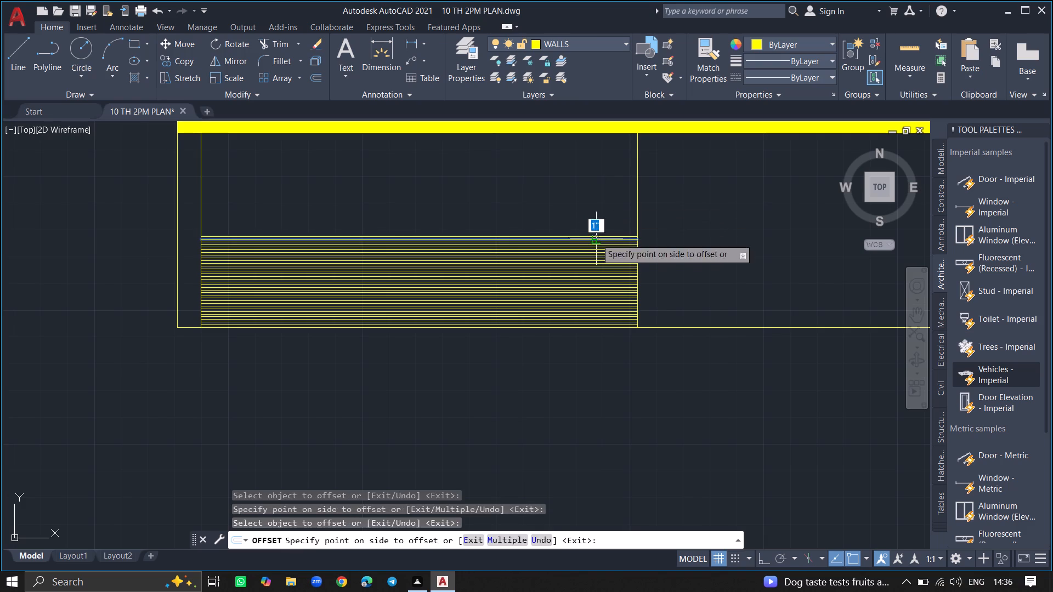
click(616, 177)
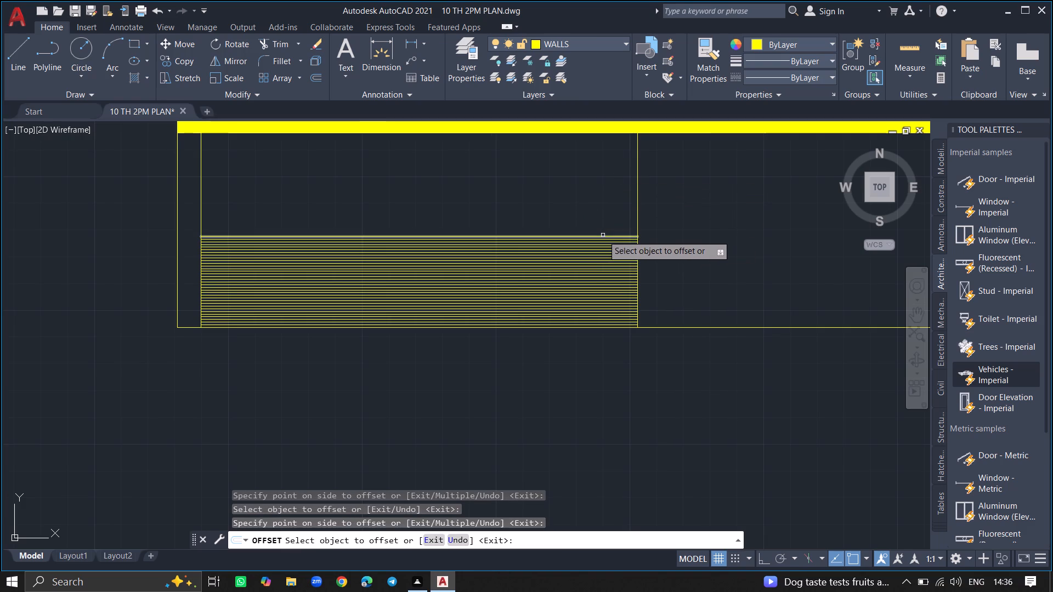
drag(603, 235, 609, 212)
click(609, 212)
Add five more parallel lines at 1" spacing above the stack between the inner left wall line and the middle divider.
ctrl+scroll(609, 212, up, 3)
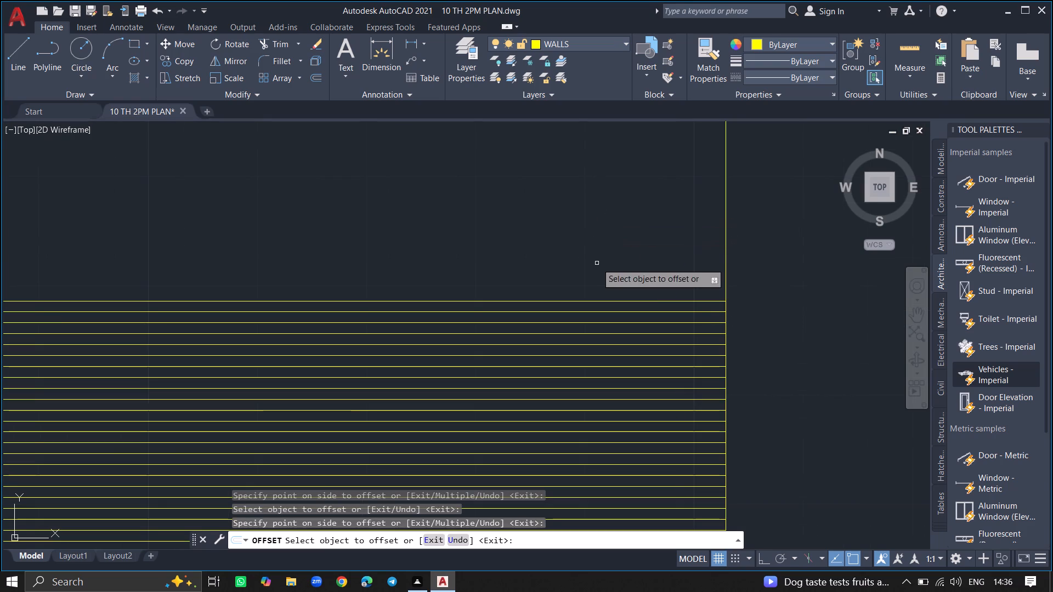
click(584, 301)
click(612, 255)
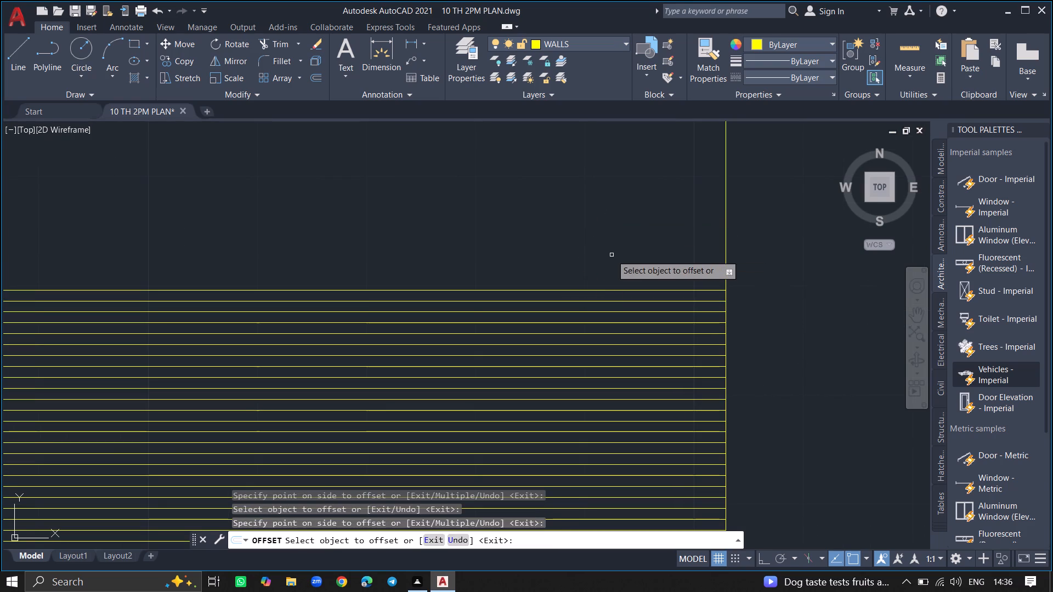
click(604, 291)
click(632, 224)
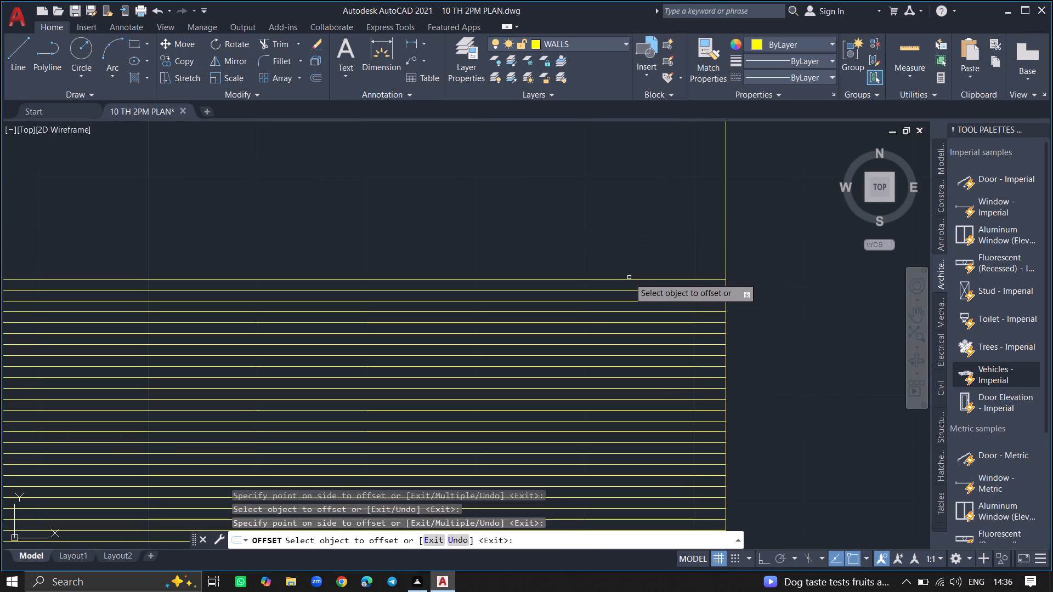
drag(629, 280, 640, 257)
click(640, 257)
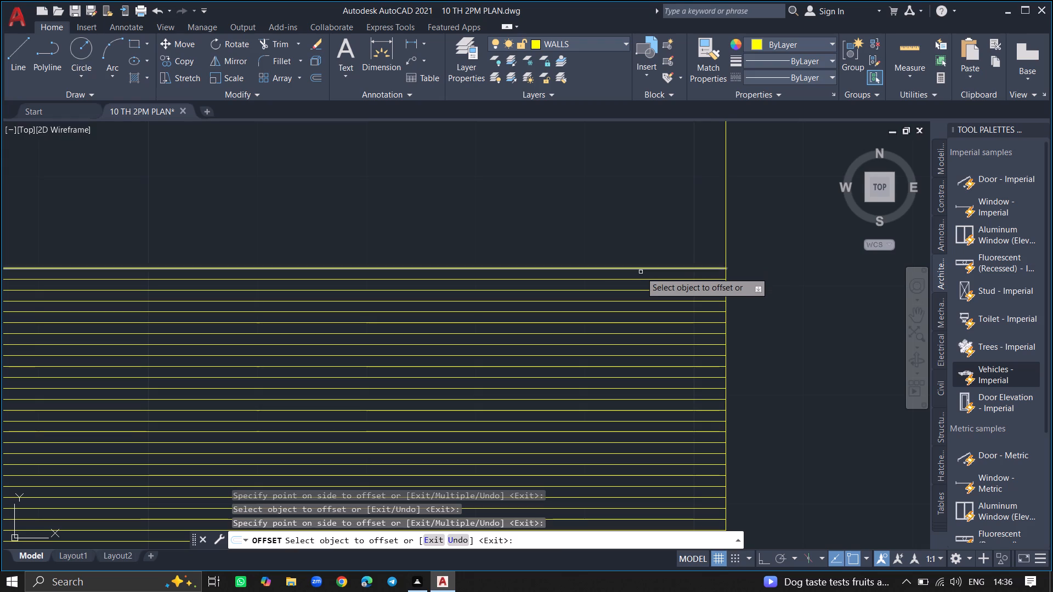
click(640, 266)
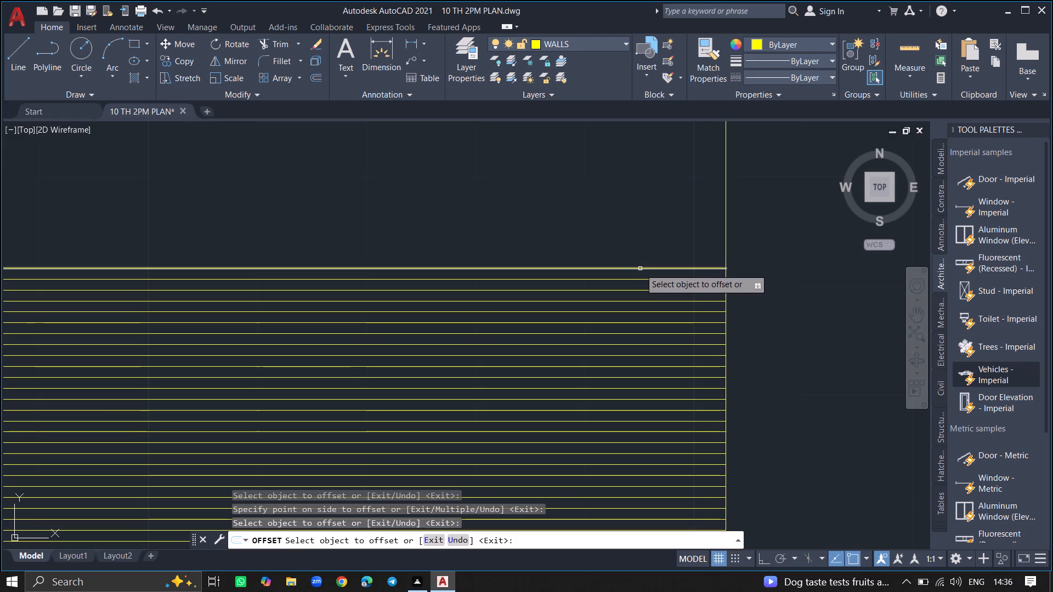
drag(640, 269, 659, 226)
drag(659, 226, 646, 259)
click(646, 259)
click(665, 212)
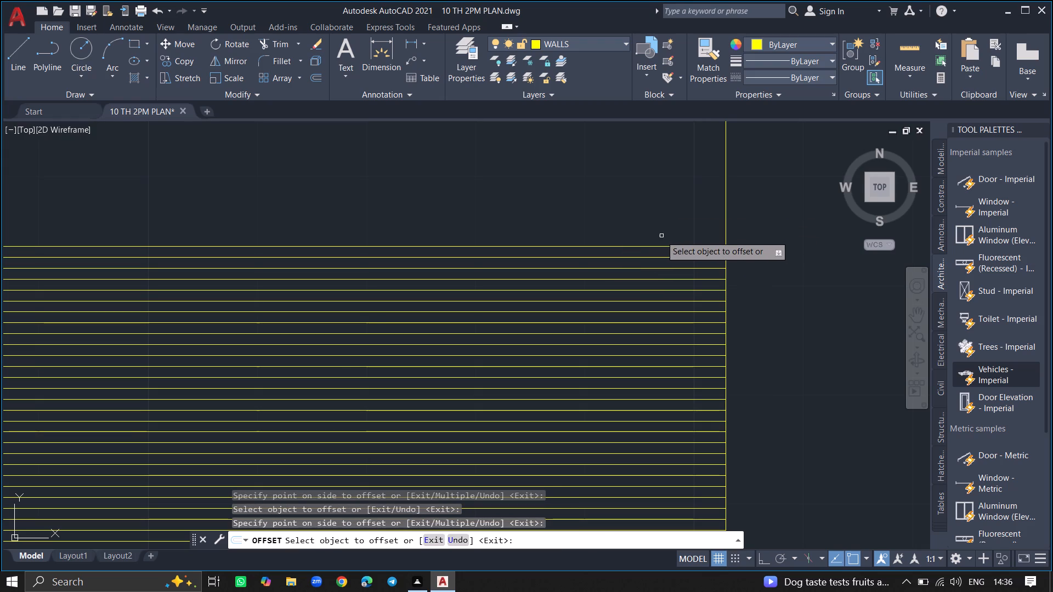
Offset the topmost line of the stack upward by 1" four times, using each new line as the next source.
click(659, 245)
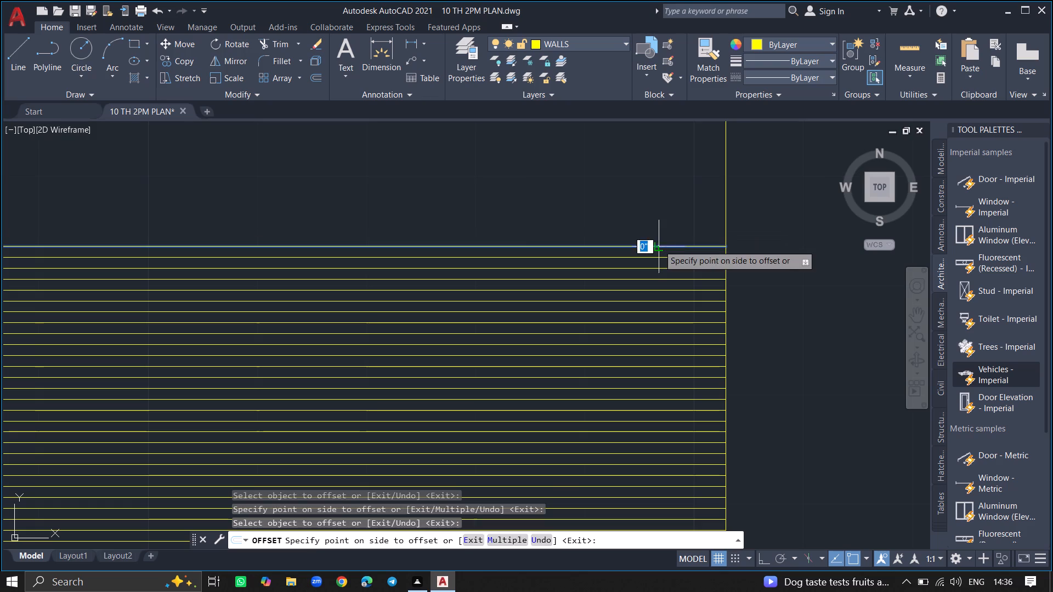
click(663, 220)
click(661, 237)
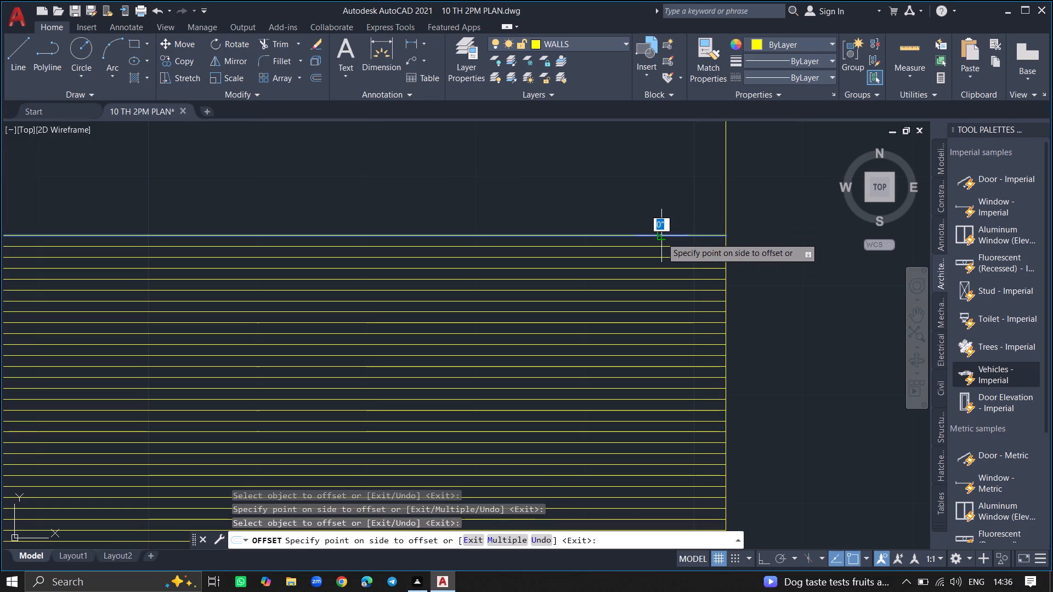
click(674, 203)
drag(670, 225, 672, 218)
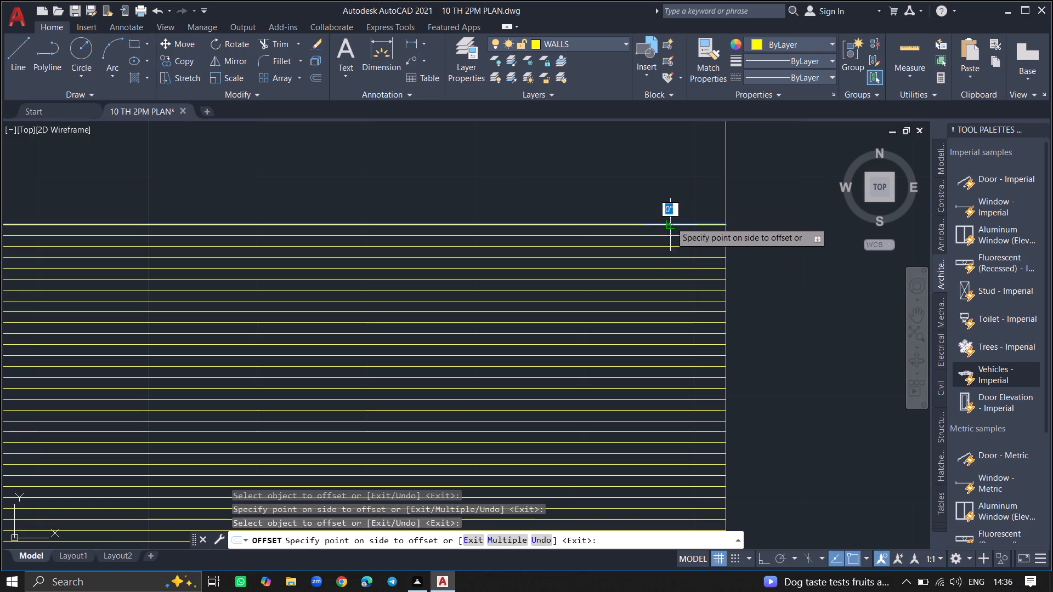
drag(672, 218, 675, 212)
click(675, 212)
drag(675, 213, 682, 194)
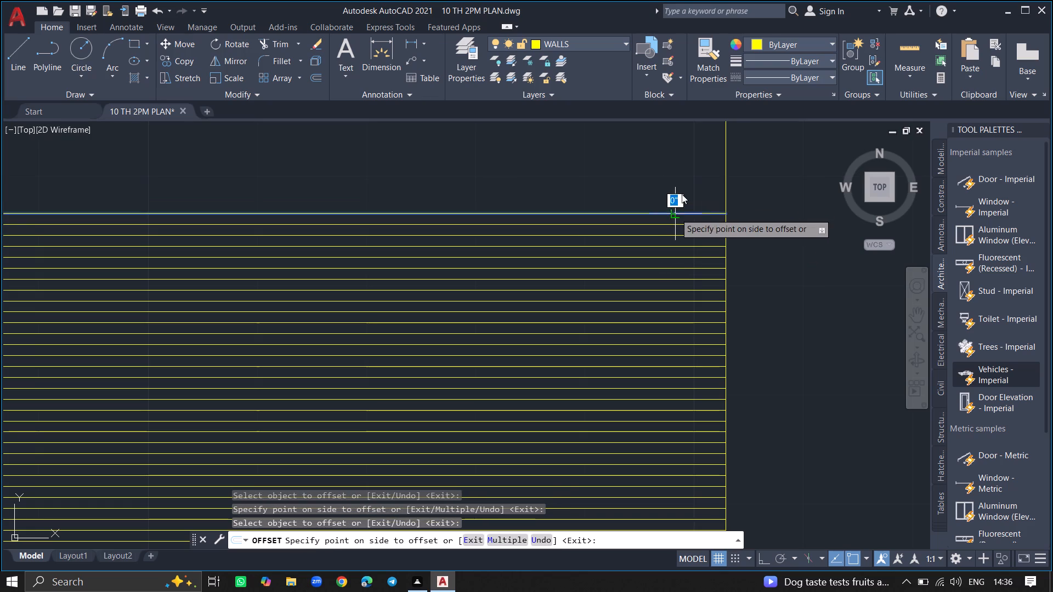
drag(682, 194, 690, 174)
click(690, 174)
Add five more parallel lines above the stack in the strip's left half, each offset 1" upward from the last.
click(685, 204)
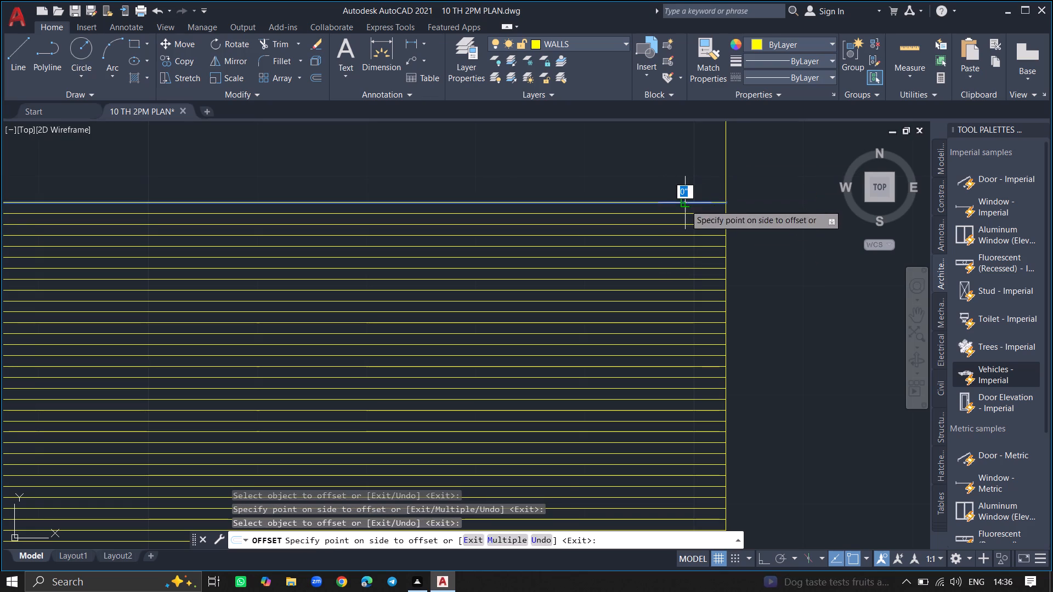
click(711, 158)
drag(703, 191, 722, 147)
click(722, 147)
click(703, 179)
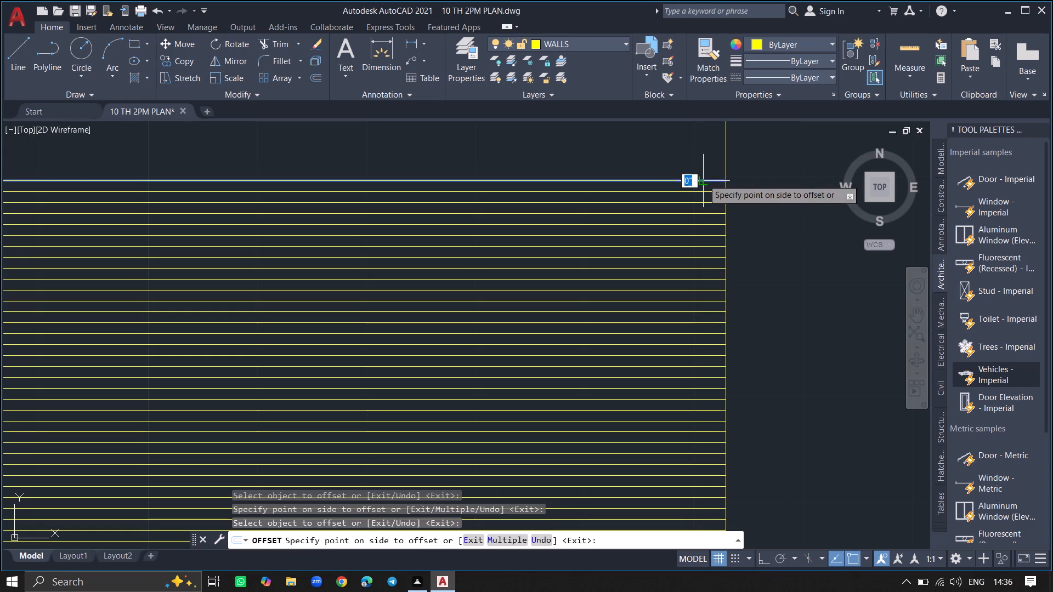
click(716, 132)
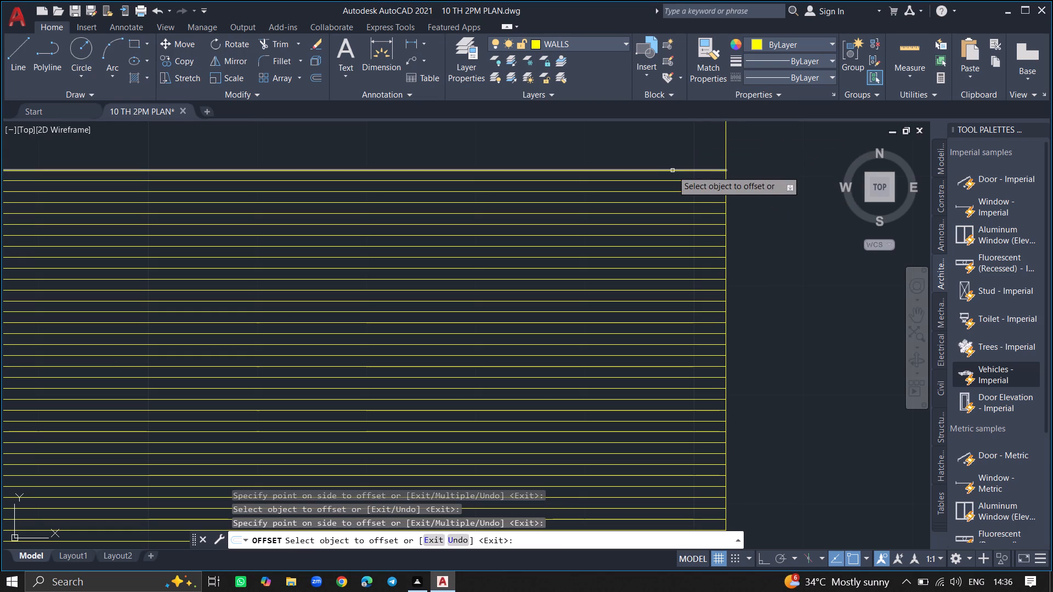
click(672, 170)
click(675, 151)
ctrl+scroll(675, 151, down, 2)
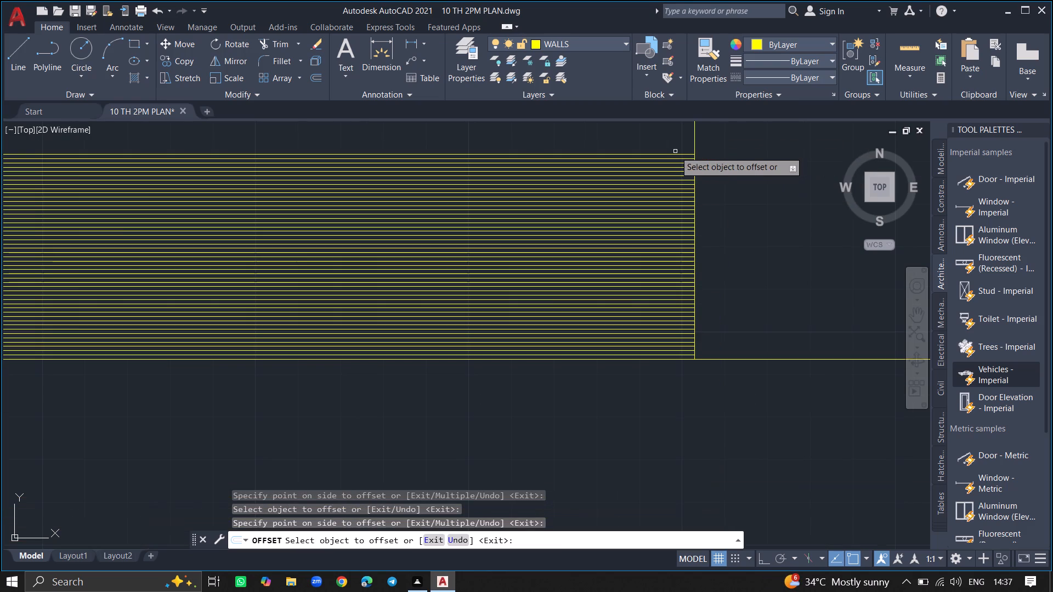
ctrl+scroll(675, 151, down, 3)
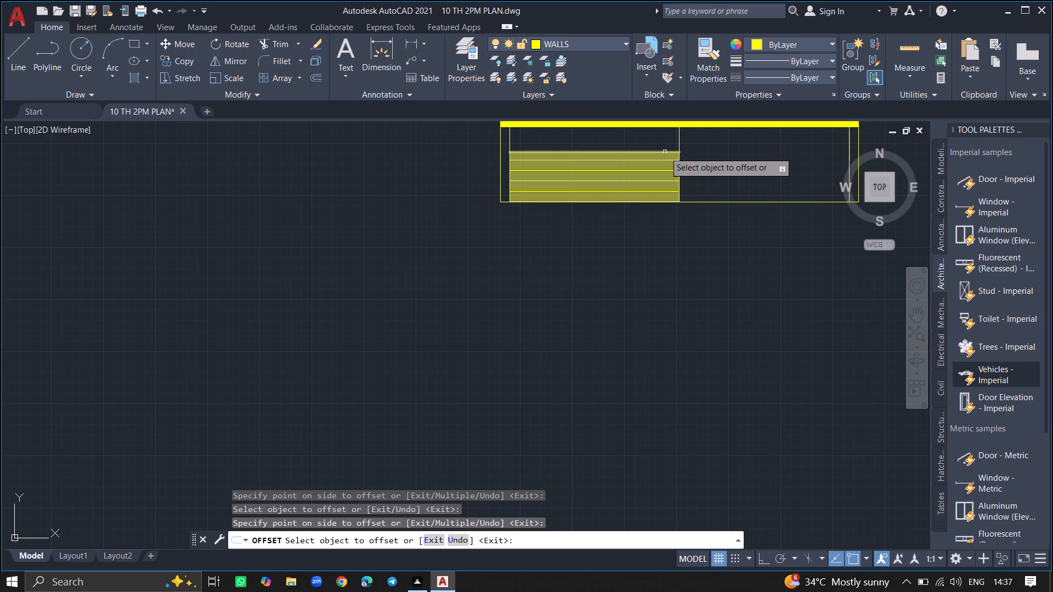
ctrl+scroll(665, 152, up, 4)
click(664, 152)
click(667, 128)
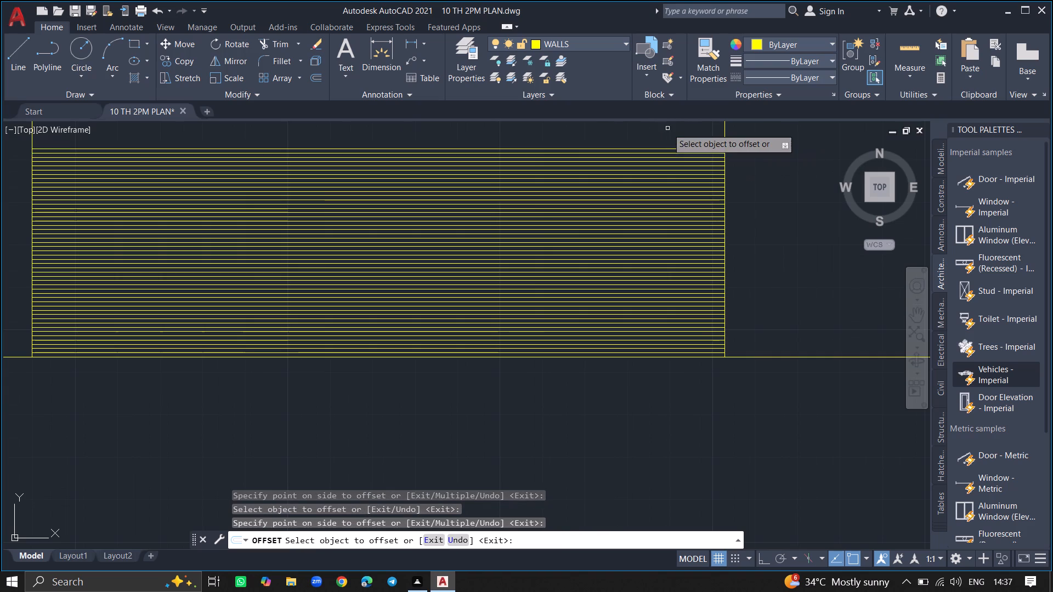
Continue the 1" offsets upward from the topmost line, adding four more lines between the inner left wall line and the middle divider.
ctrl+scroll(667, 128, down, 4)
ctrl+scroll(617, 186, down, 4)
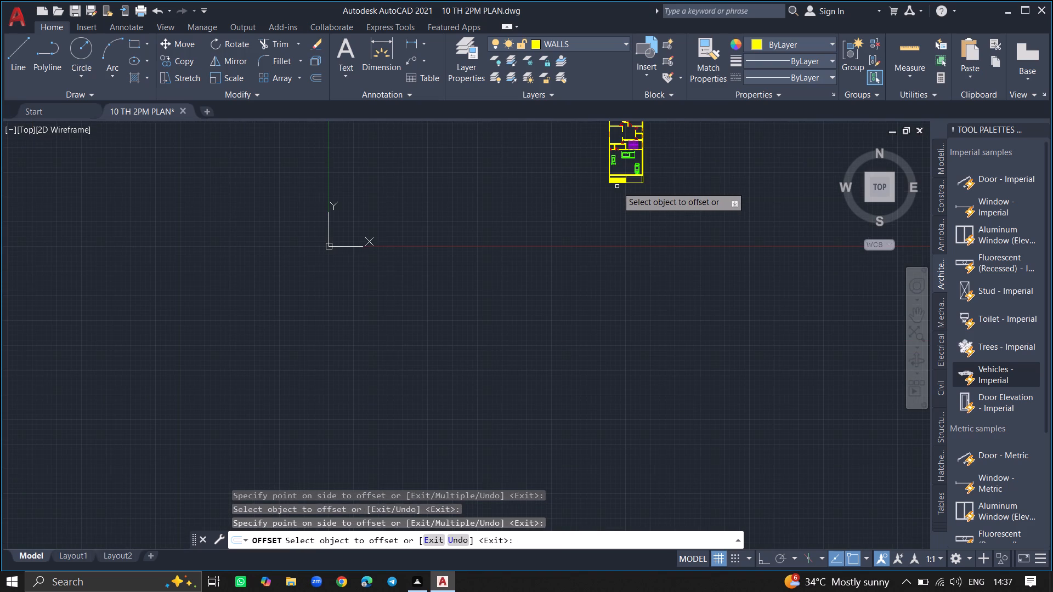
ctrl+scroll(617, 168, up, 7)
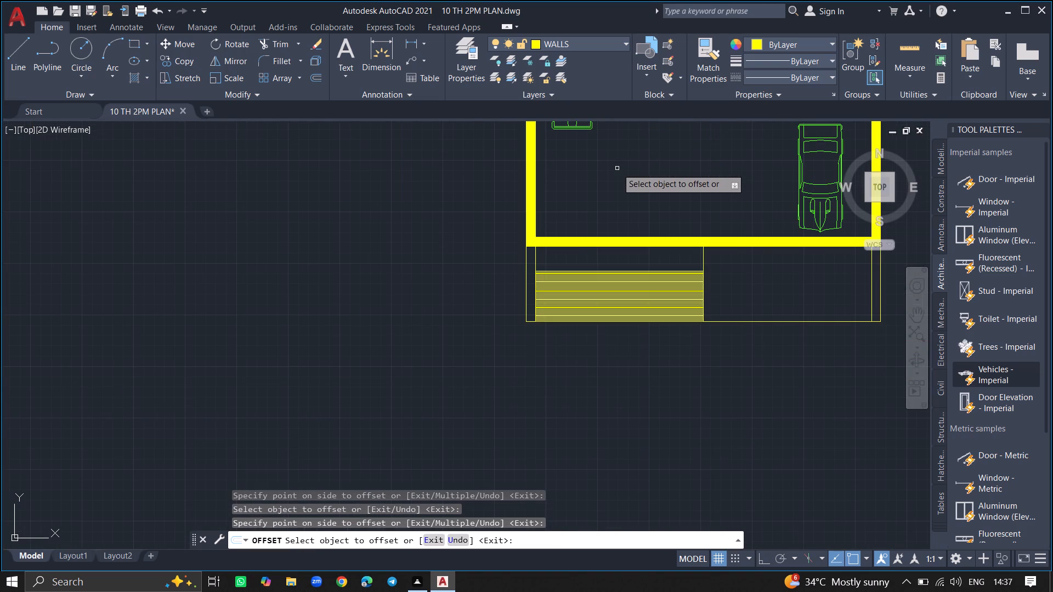
ctrl+scroll(608, 272, up, 3)
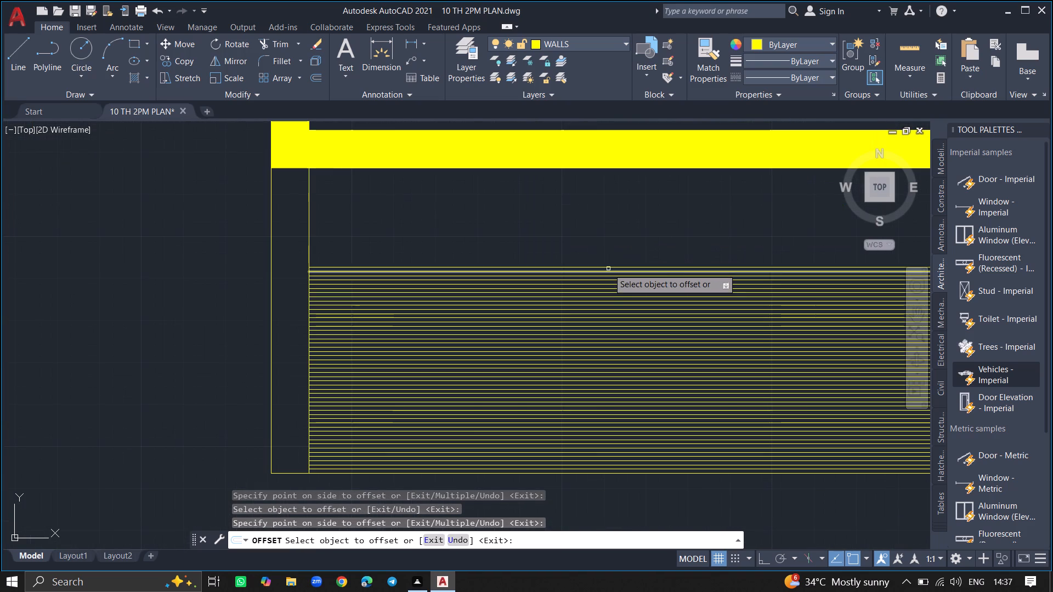
click(608, 265)
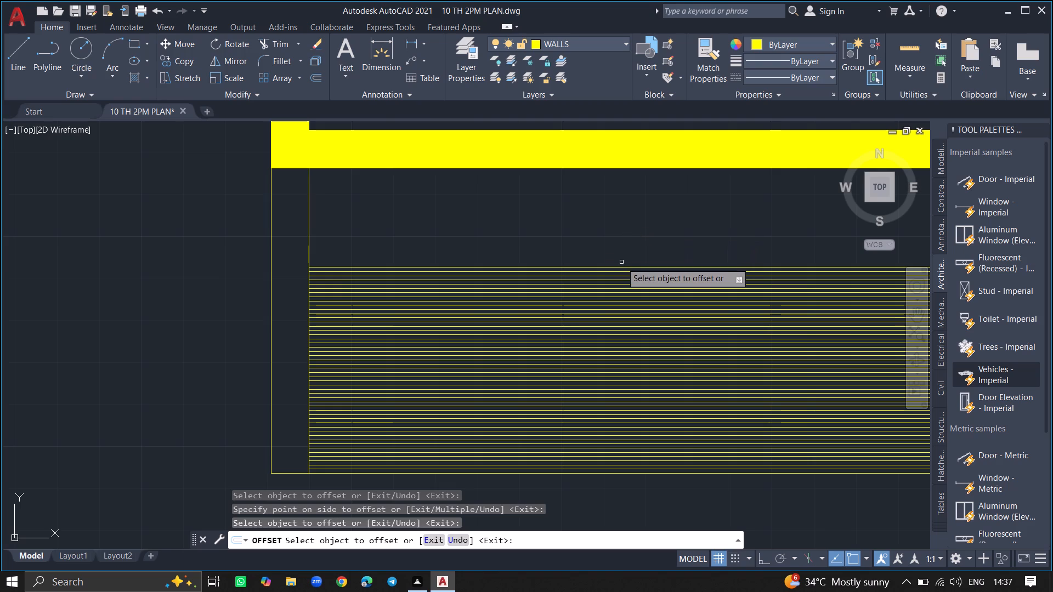
click(620, 269)
click(635, 232)
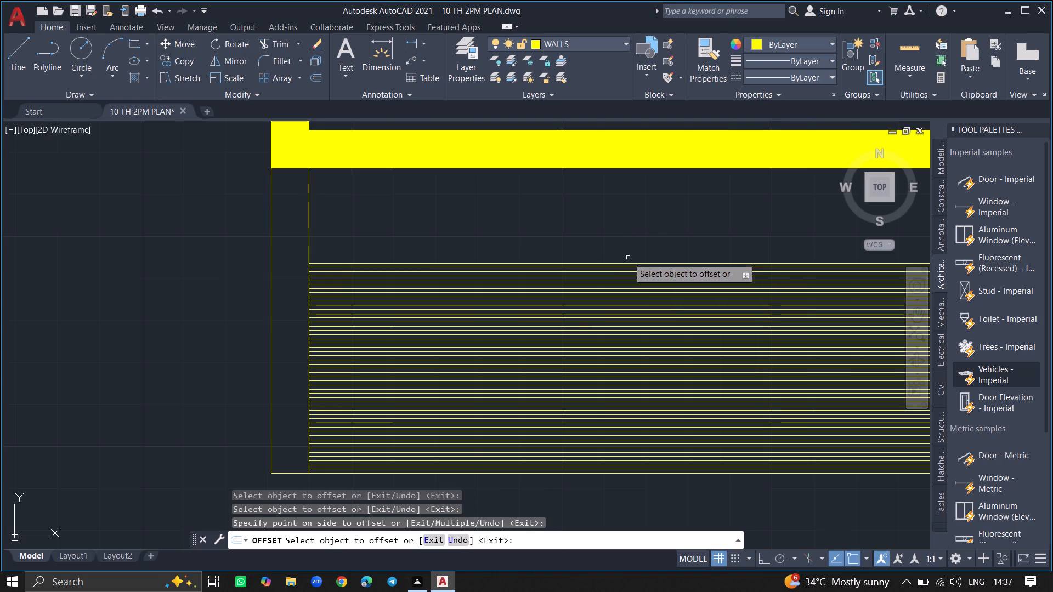
drag(628, 264, 636, 240)
click(636, 240)
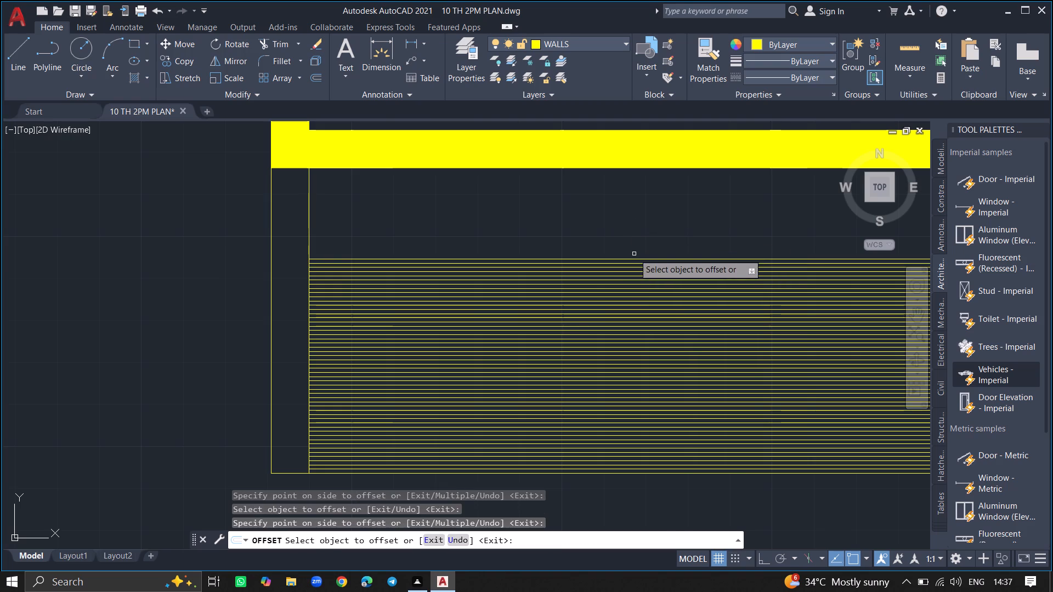
click(632, 260)
click(650, 224)
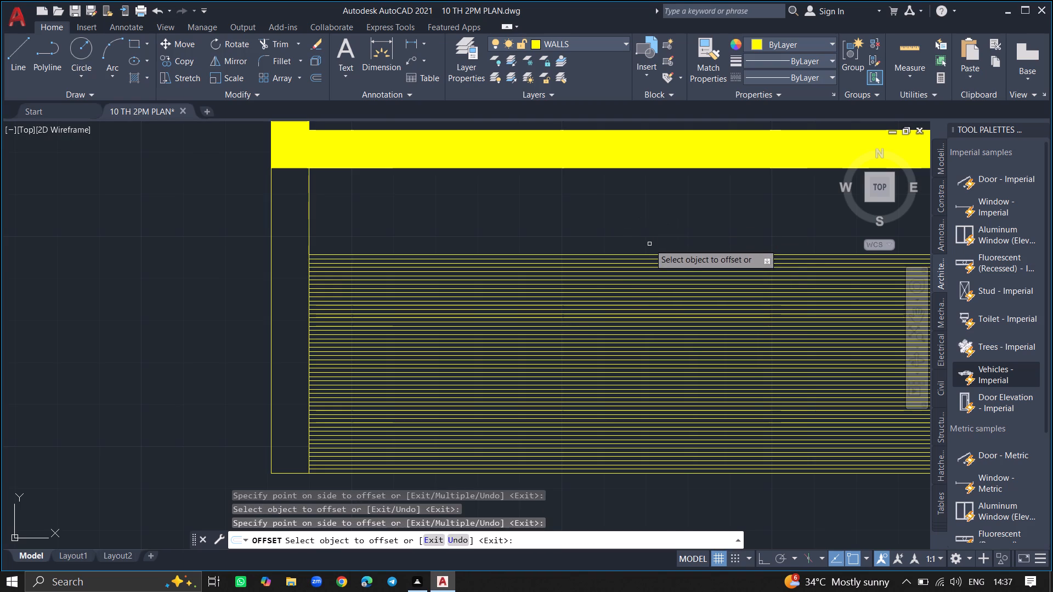
click(647, 254)
click(670, 210)
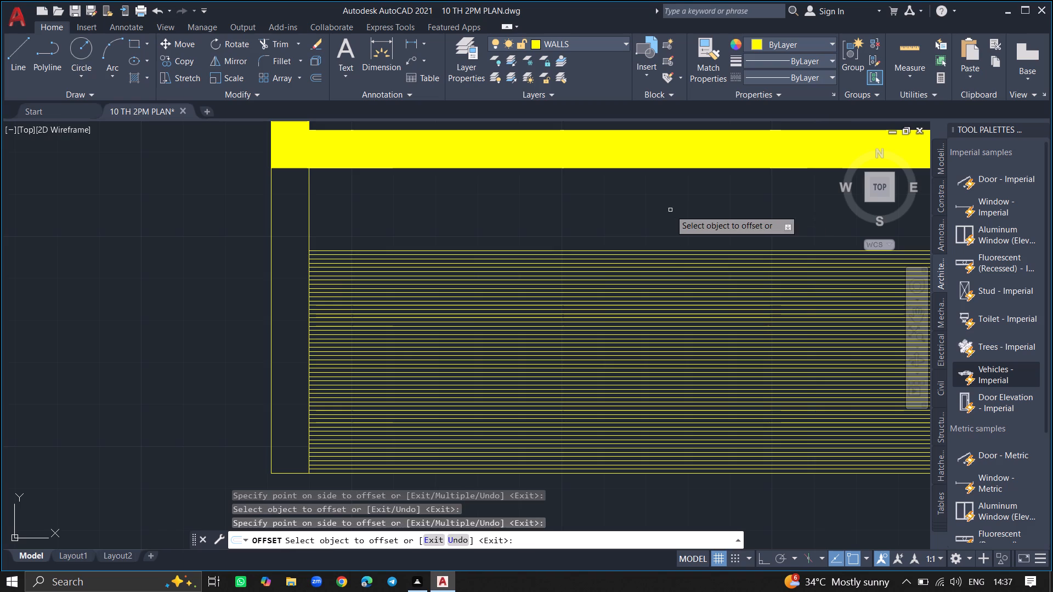
Offset the top line of the stack upward by 1" five more times, each from the newest line.
drag(664, 252, 675, 218)
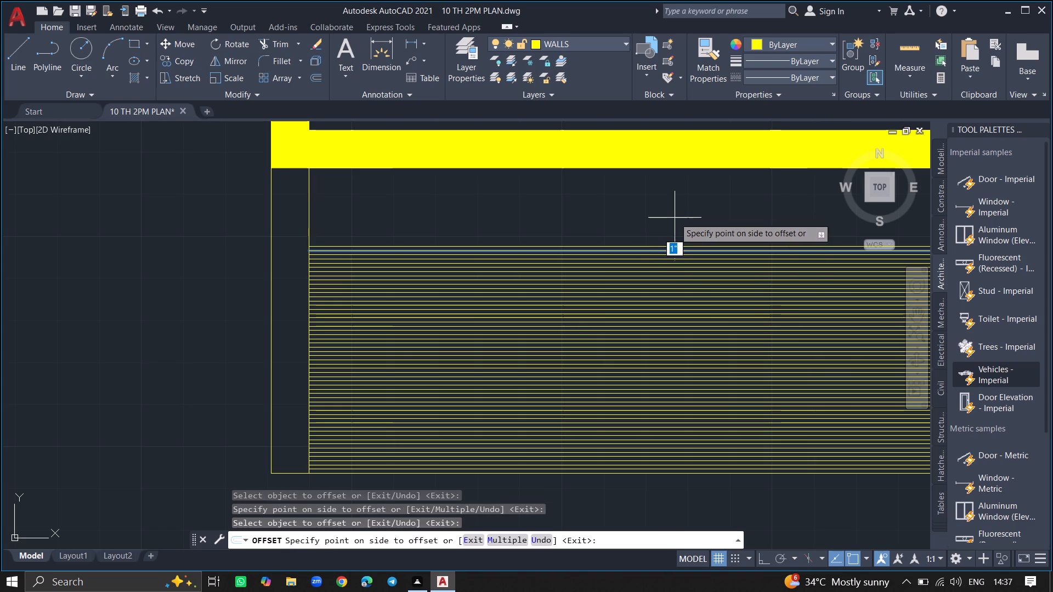
click(675, 218)
drag(676, 247, 687, 222)
click(687, 222)
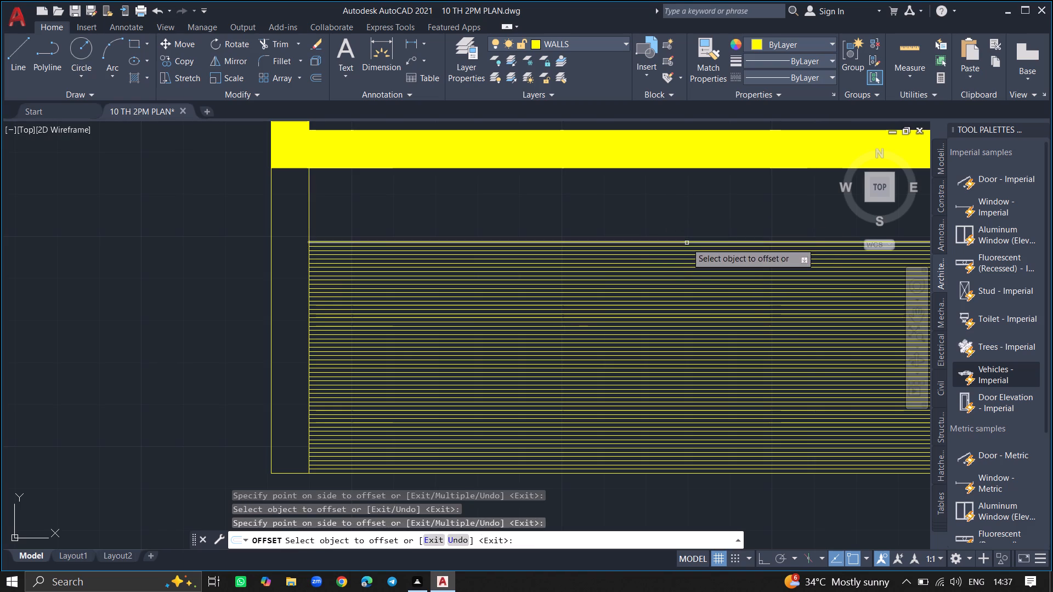
drag(687, 243, 704, 207)
click(704, 207)
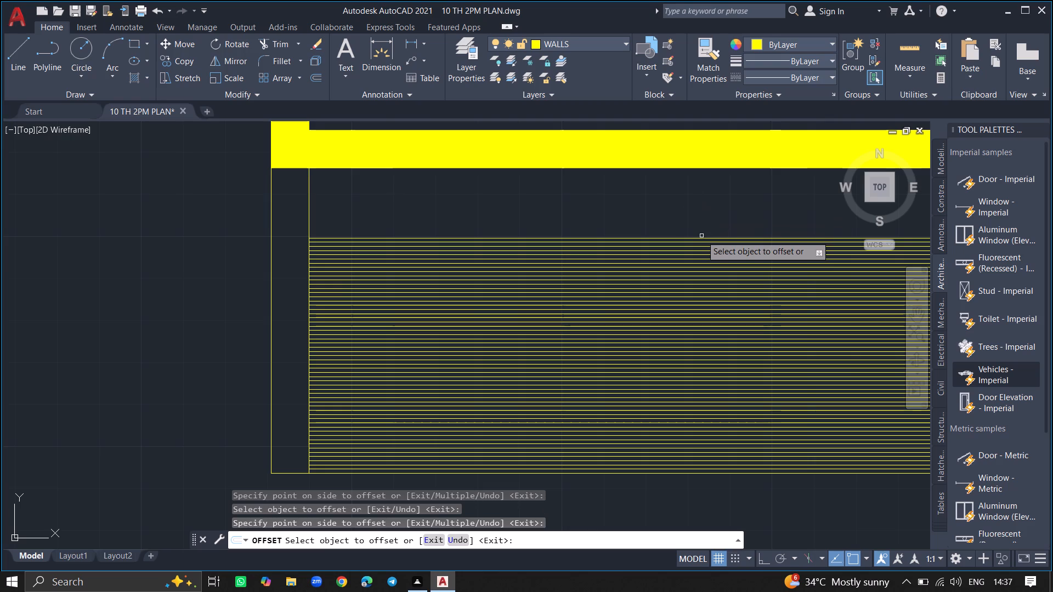
drag(701, 238, 732, 188)
click(732, 188)
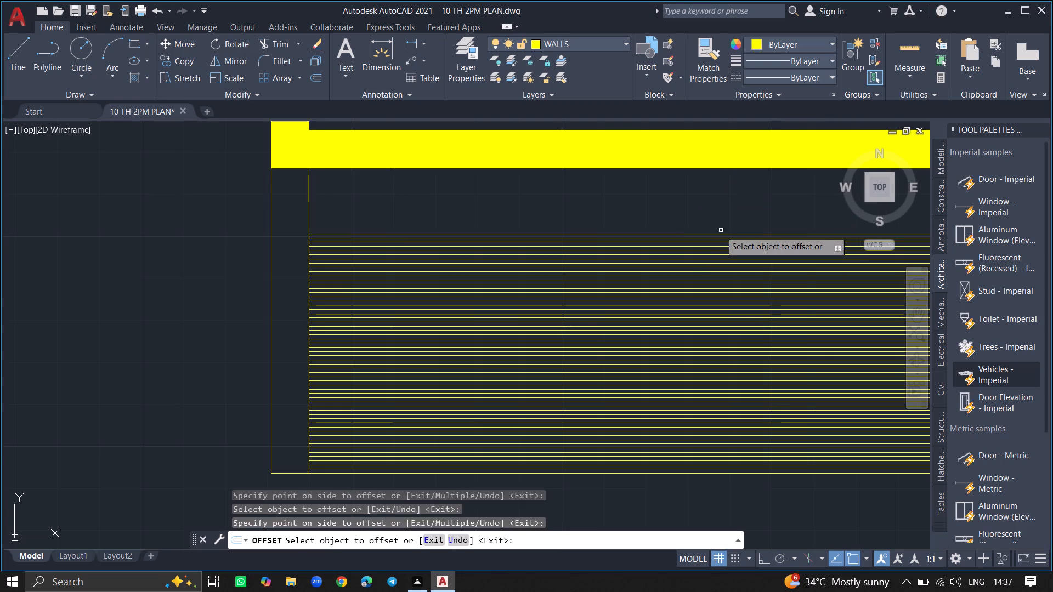
drag(719, 233, 731, 200)
drag(731, 200, 726, 228)
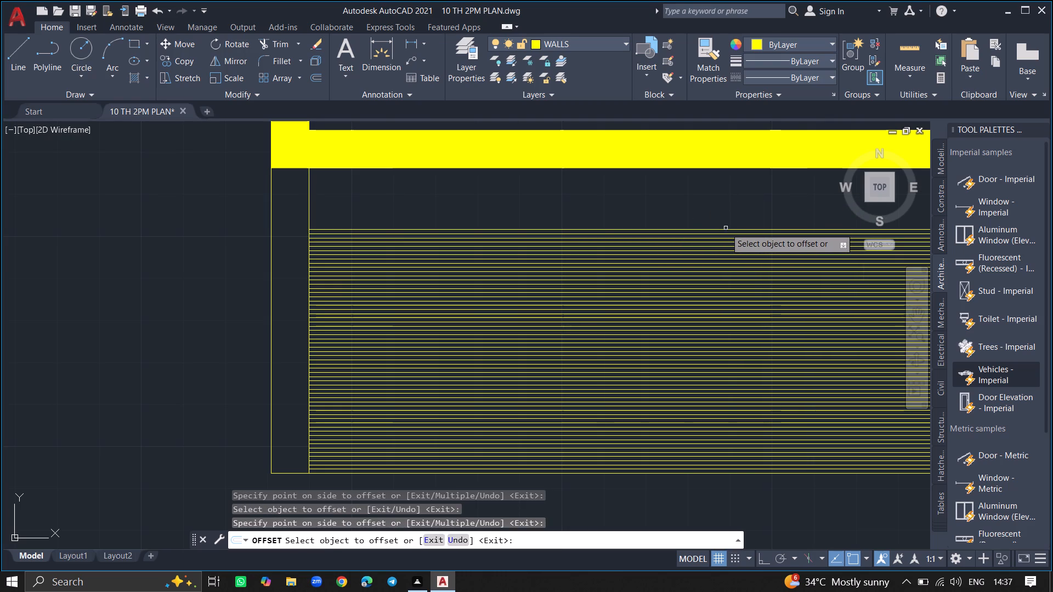
Add five more parallel lines at 1" spacing above the stack in the left half of the front strip.
drag(726, 228, 723, 229)
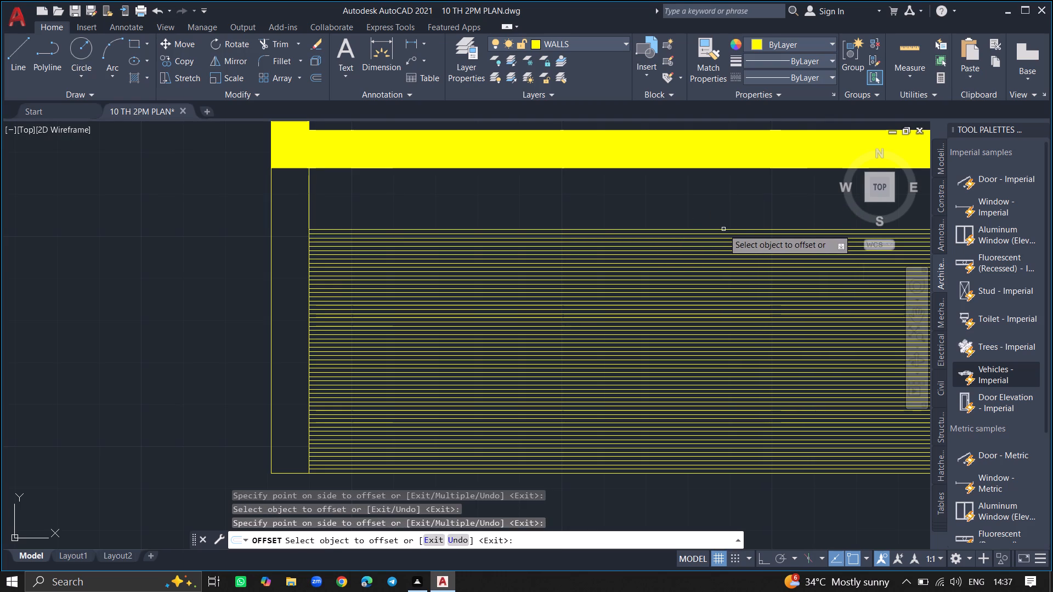
drag(723, 230, 733, 201)
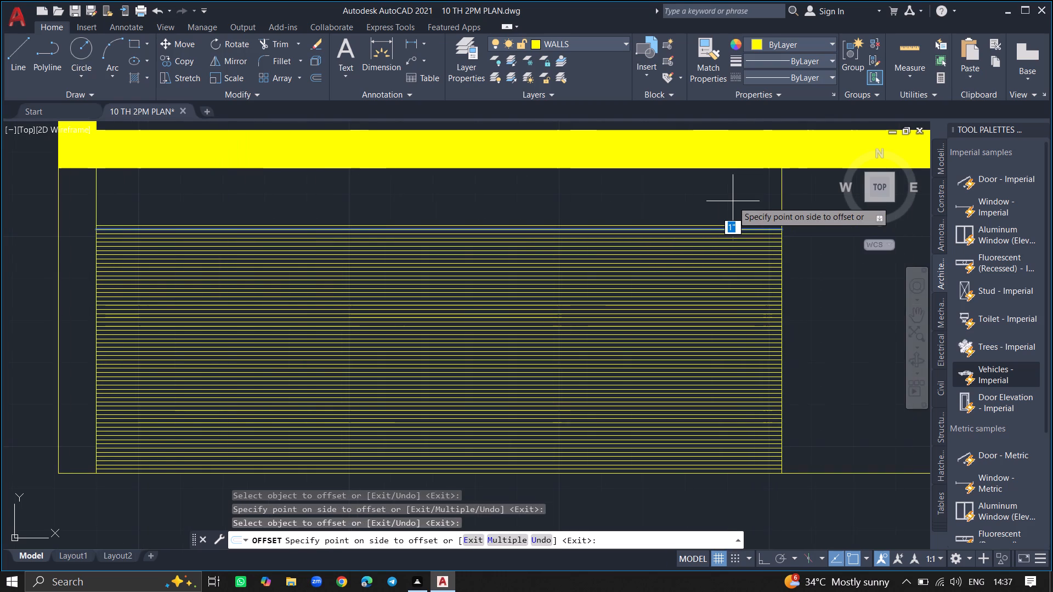
click(723, 197)
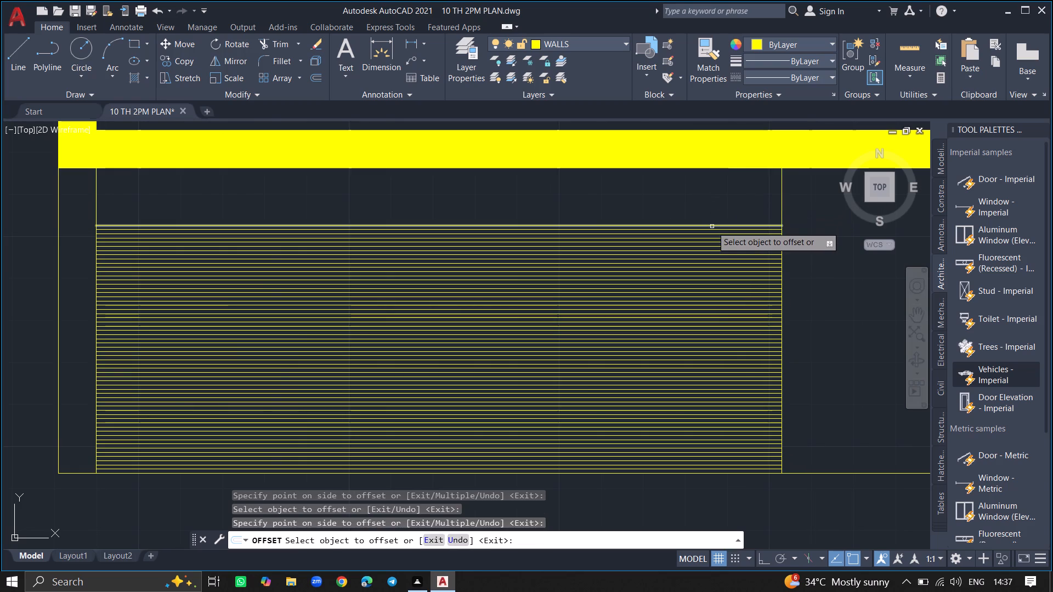
drag(712, 226, 729, 192)
click(729, 192)
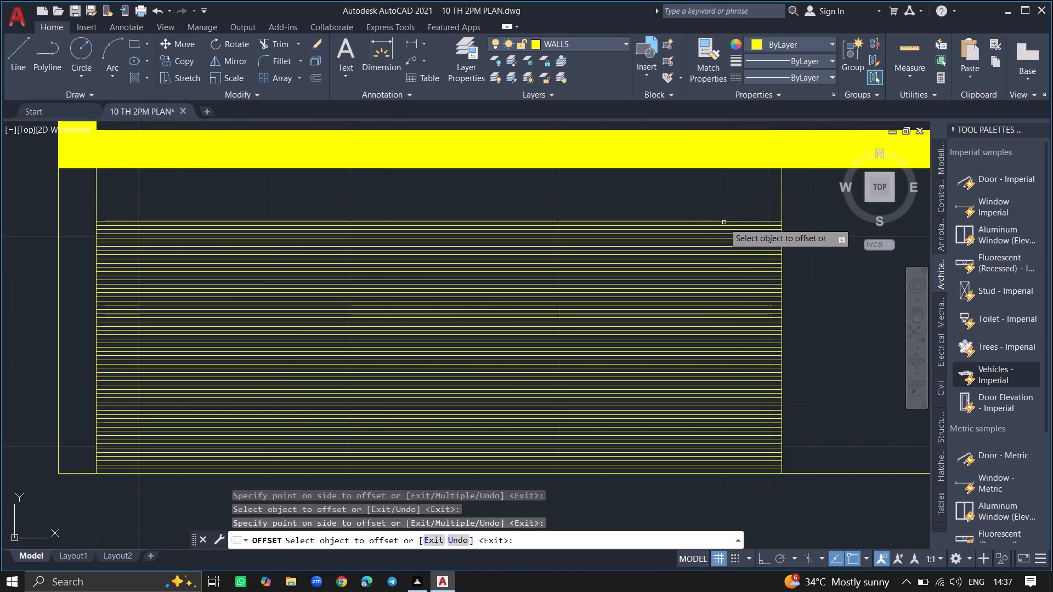
click(724, 221)
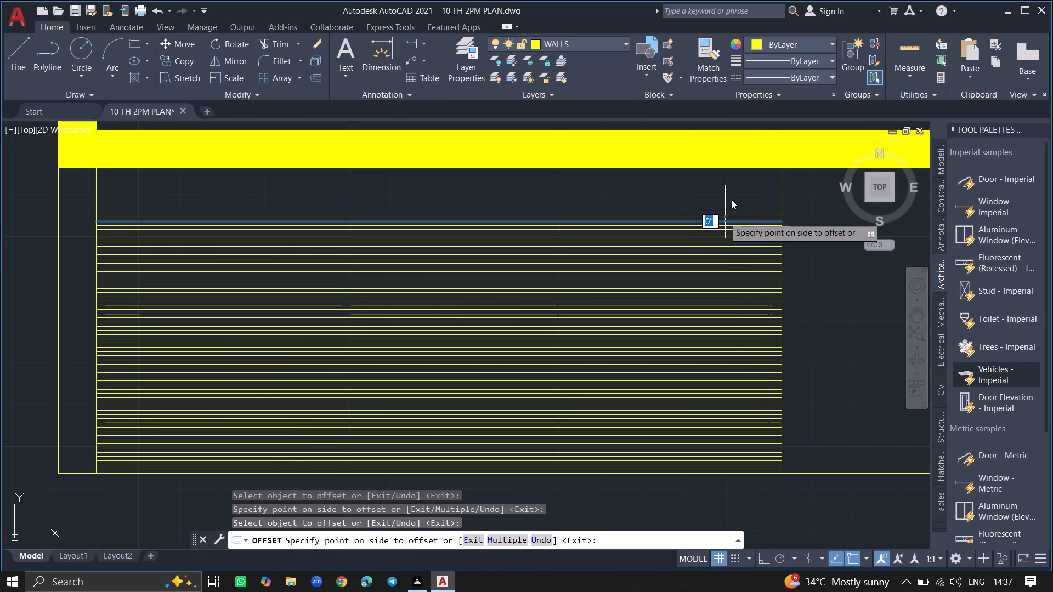
click(732, 197)
drag(727, 217, 737, 197)
click(737, 197)
drag(733, 213, 743, 193)
click(743, 193)
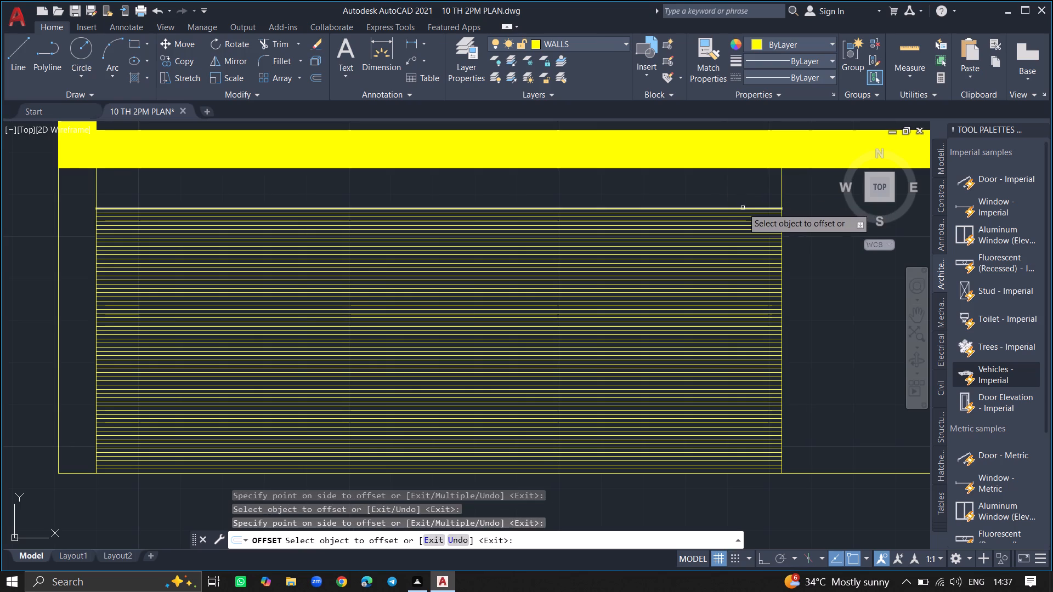
Offset the top line of the stack in the front strip's left half upward by 1" five more times, each from the newest line.
drag(743, 208, 750, 190)
click(750, 190)
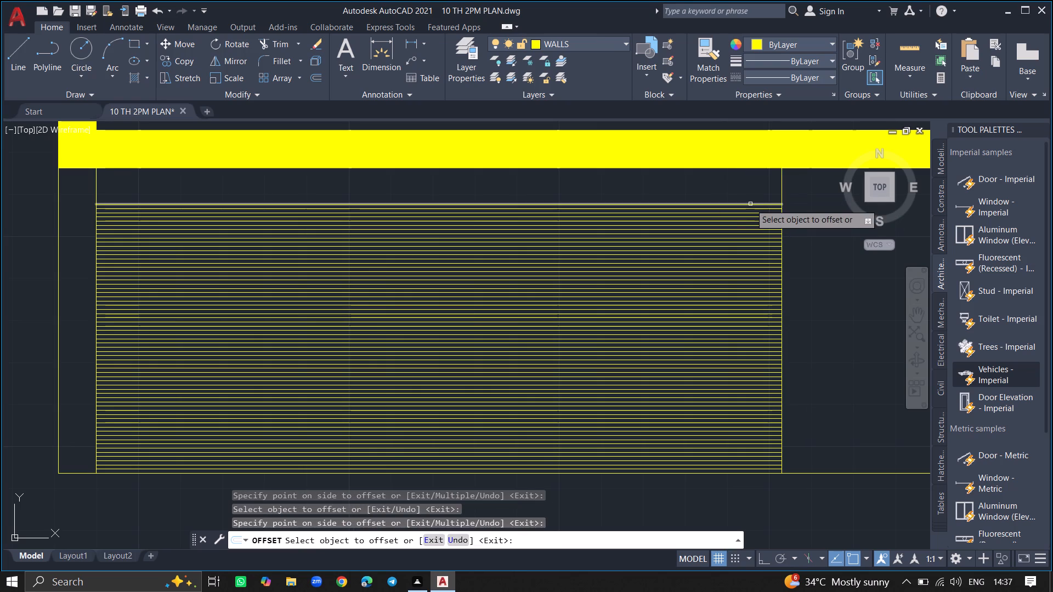
drag(750, 204, 765, 170)
click(765, 170)
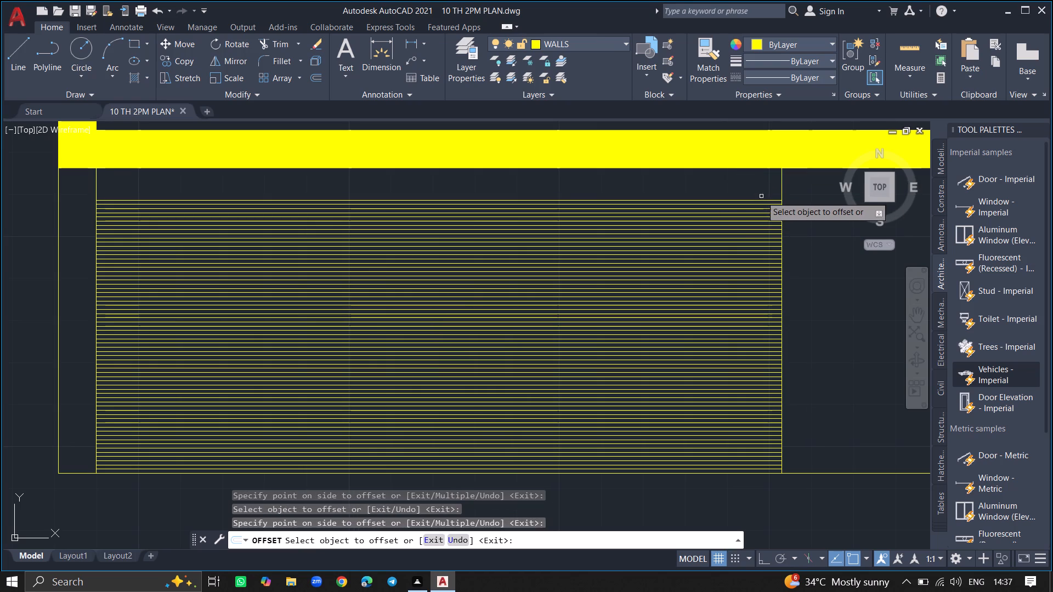
drag(760, 200, 764, 189)
click(764, 189)
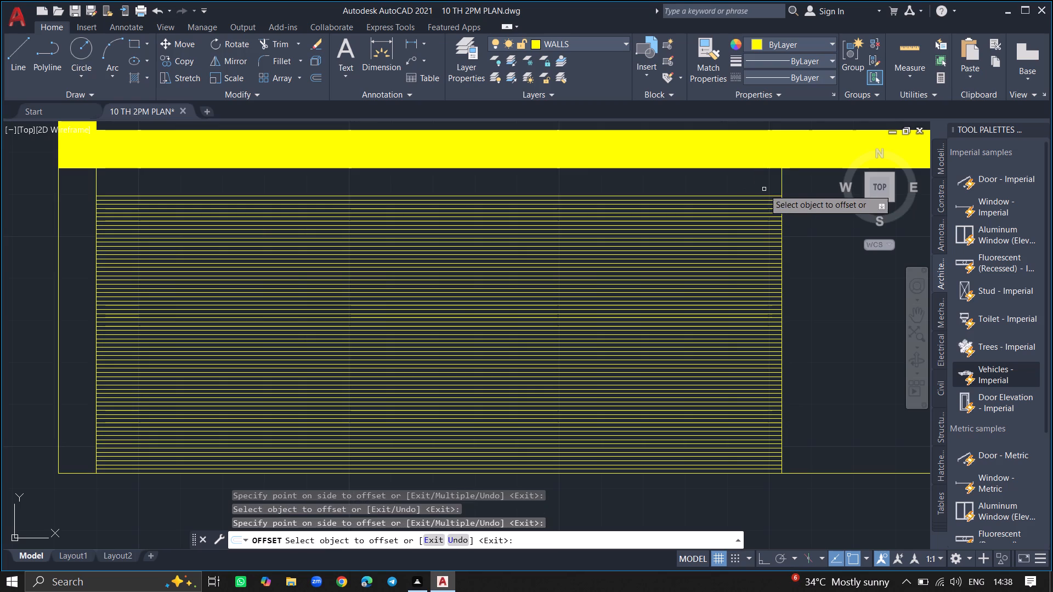
click(759, 197)
click(764, 184)
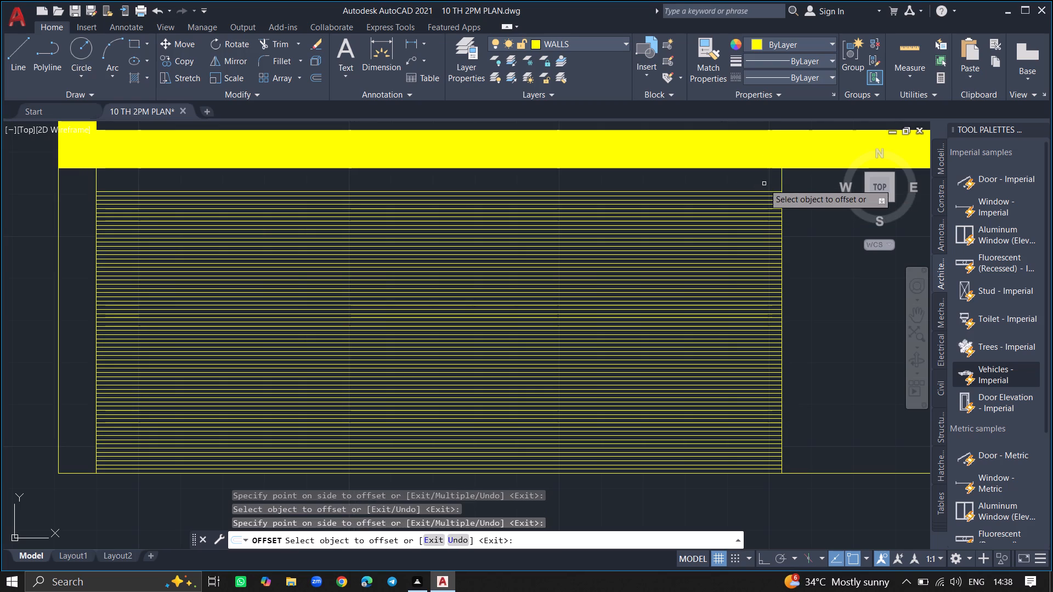
click(763, 193)
click(766, 179)
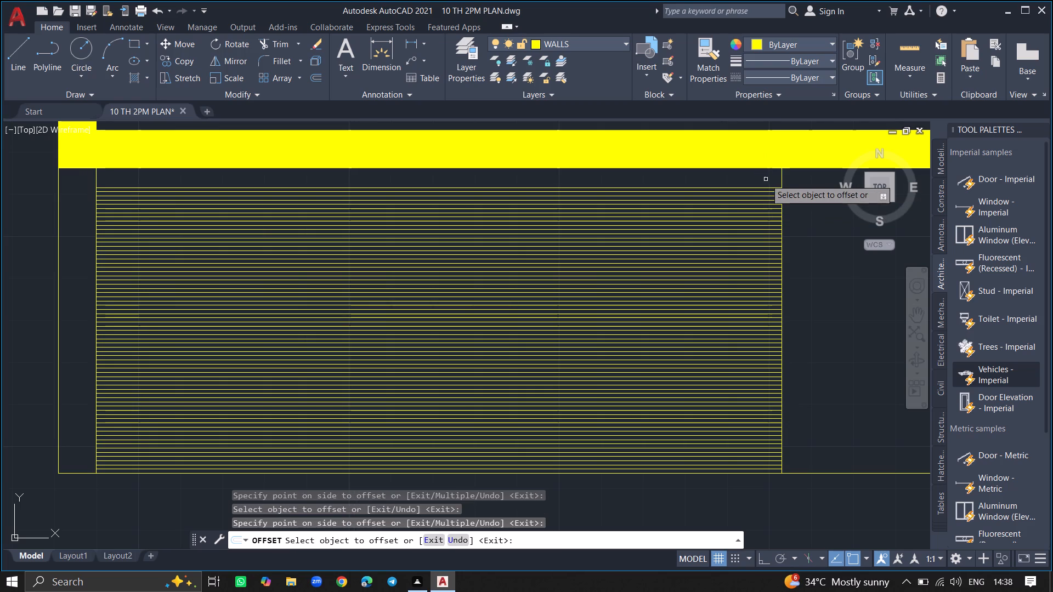
Add the last four parallel lines at 1" spacing above the stack, up to the parking area's front wall, and end the offsetting.
click(765, 189)
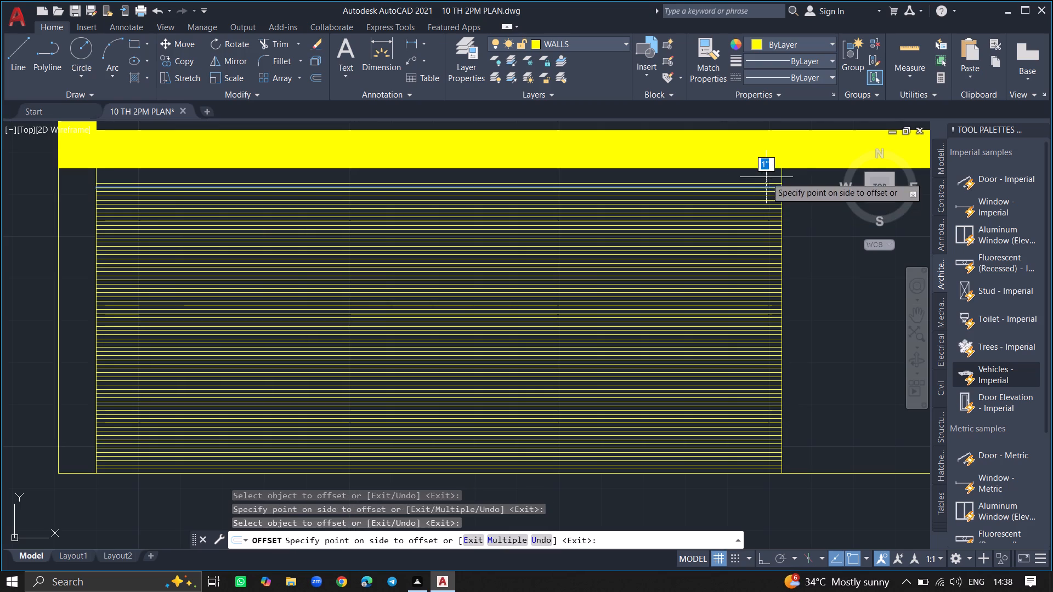
click(766, 177)
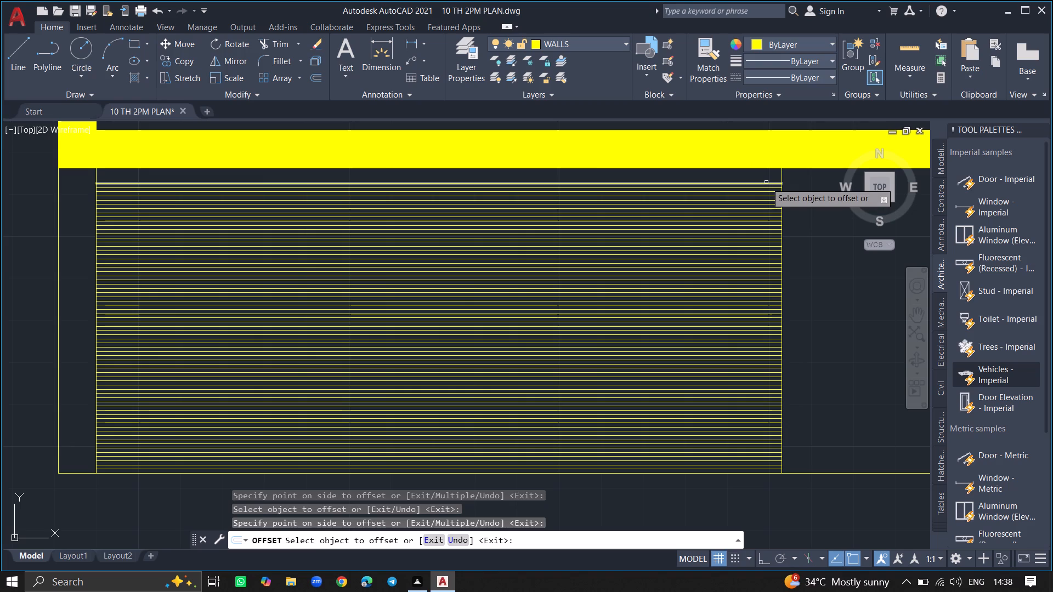
click(766, 183)
click(769, 170)
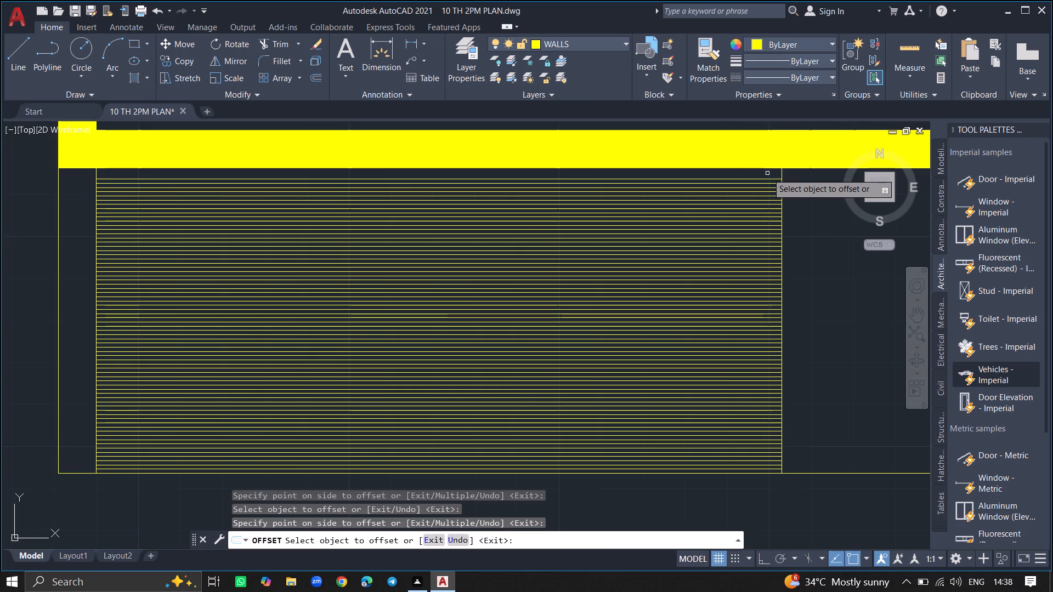
drag(766, 179, 770, 172)
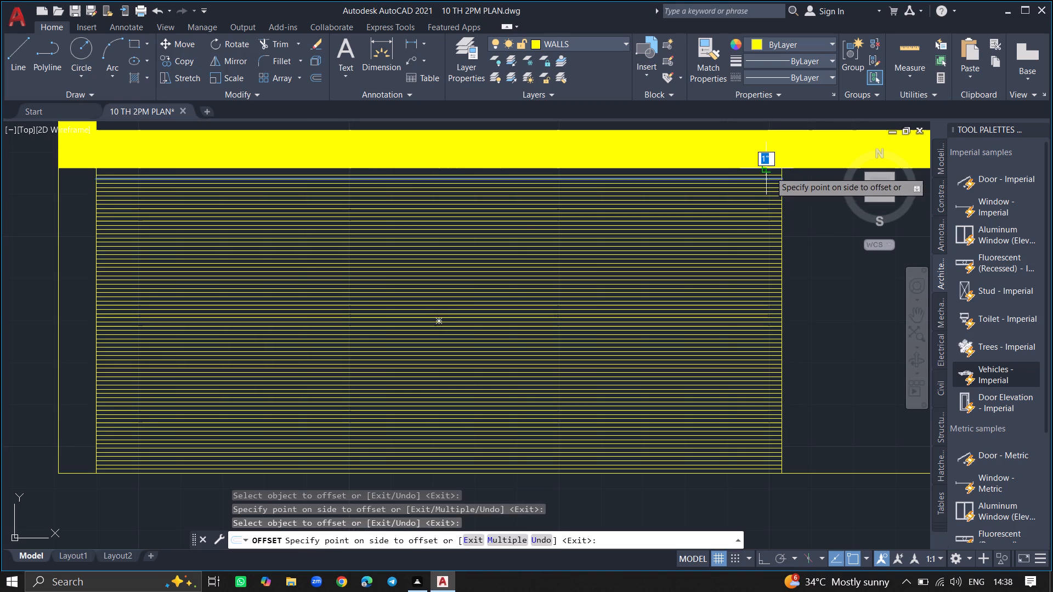
drag(770, 172, 803, 189)
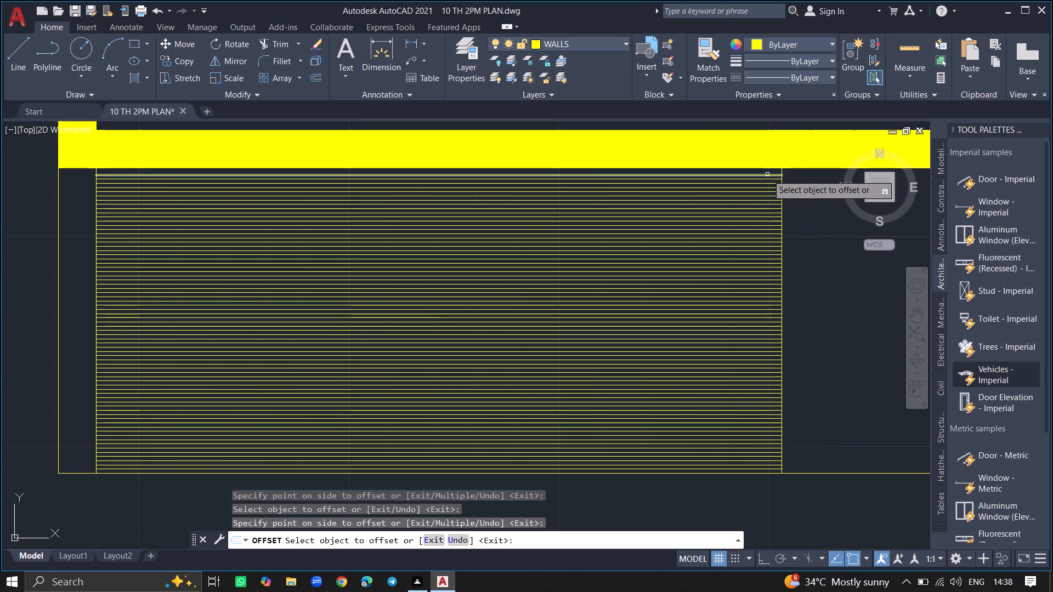
ctrl+scroll(767, 174, up, 3)
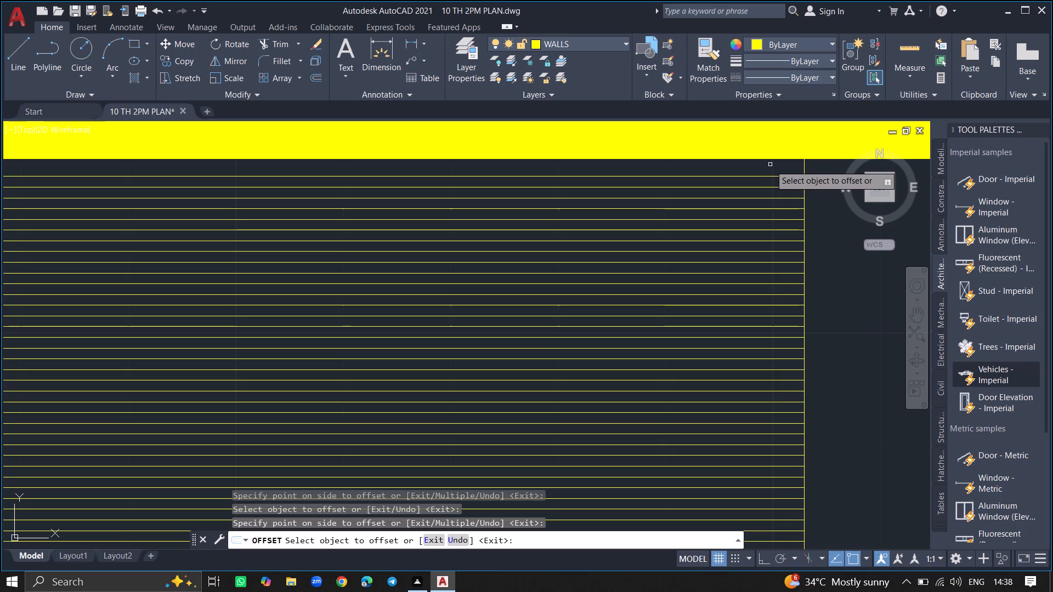
click(770, 177)
click(773, 167)
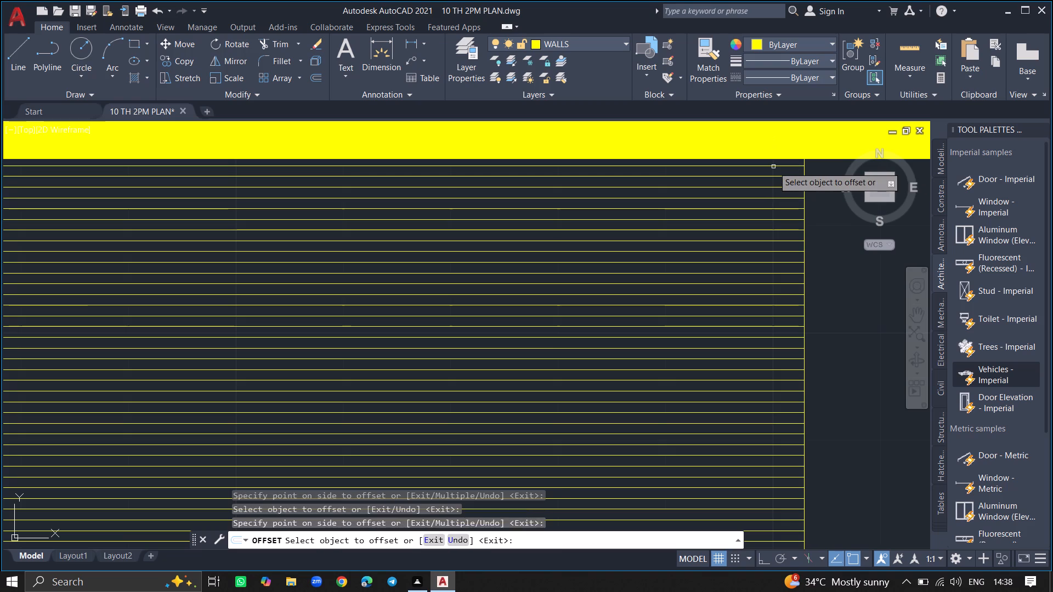
key(Return)
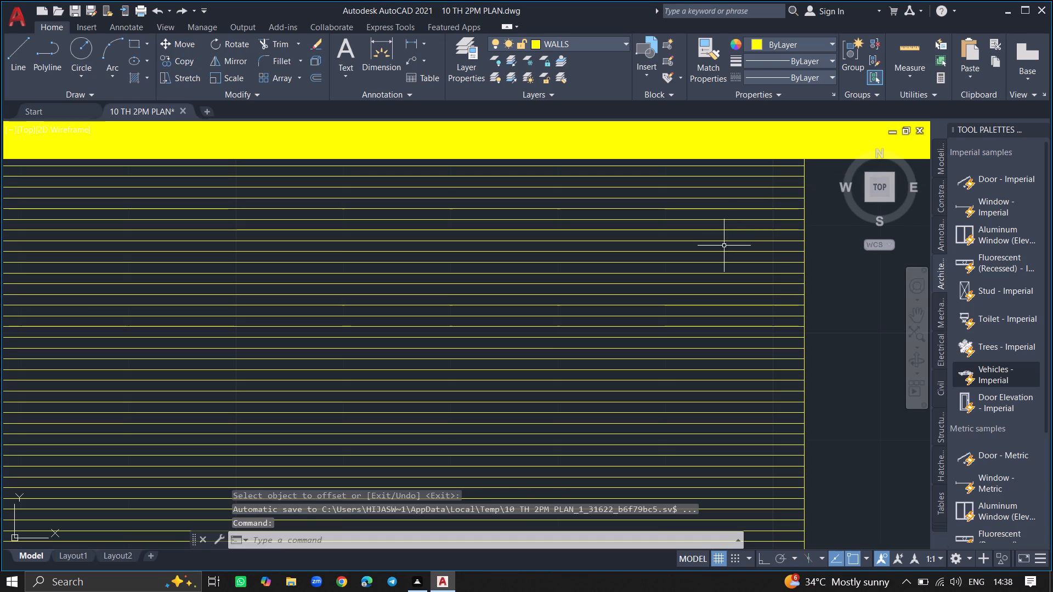
Save the drawing.
key(ctrl+s)
key(ctrl+s)
Hatch the narrow wall band at the right end of the front strip with the current solid yellow fill.
ctrl+scroll(724, 246, down, 6)
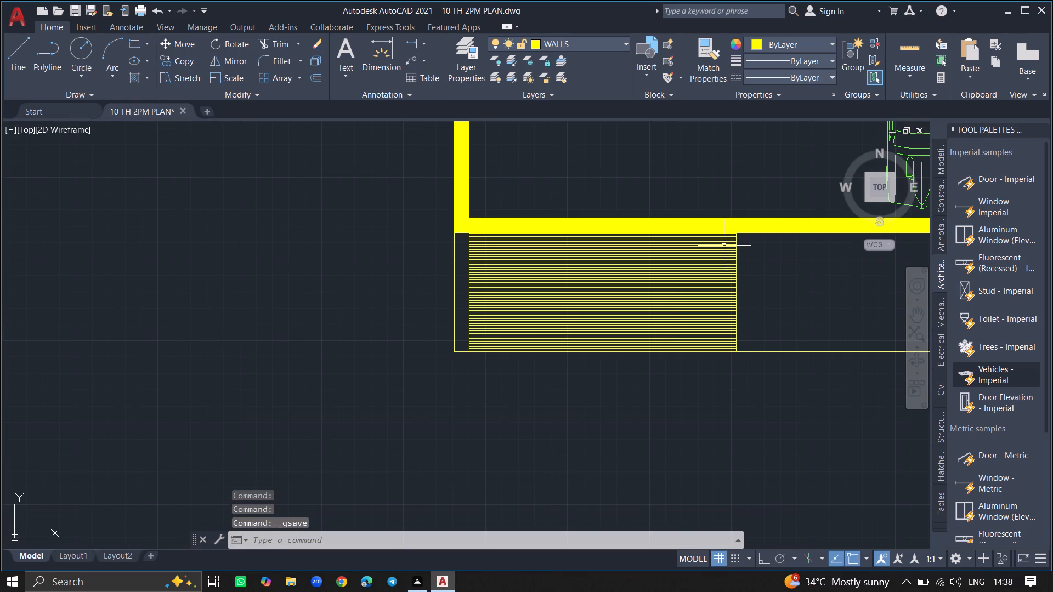
ctrl+scroll(675, 309, down, 6)
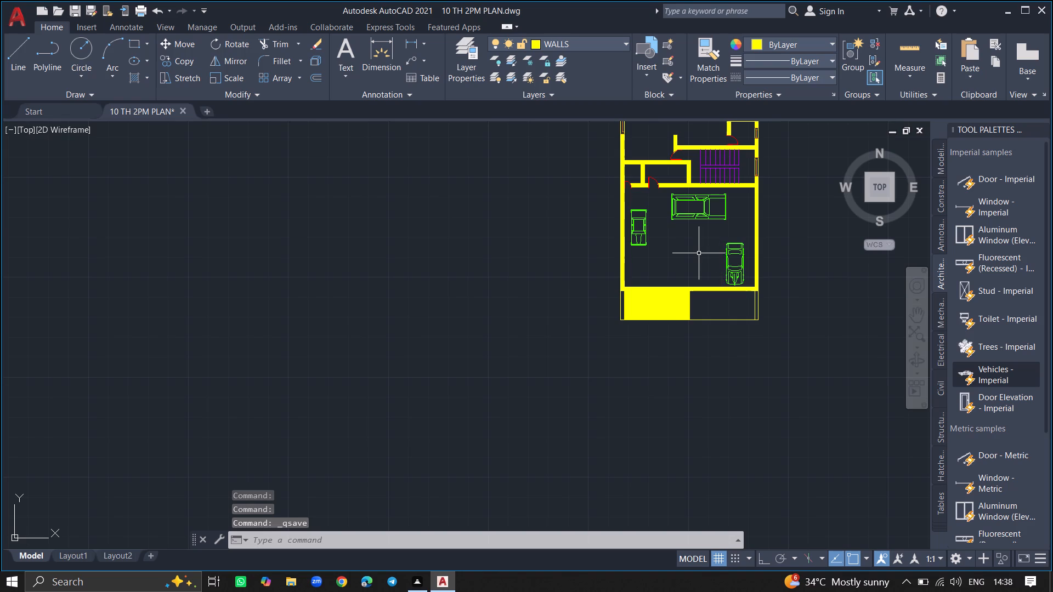
ctrl+scroll(699, 253, up, 1)
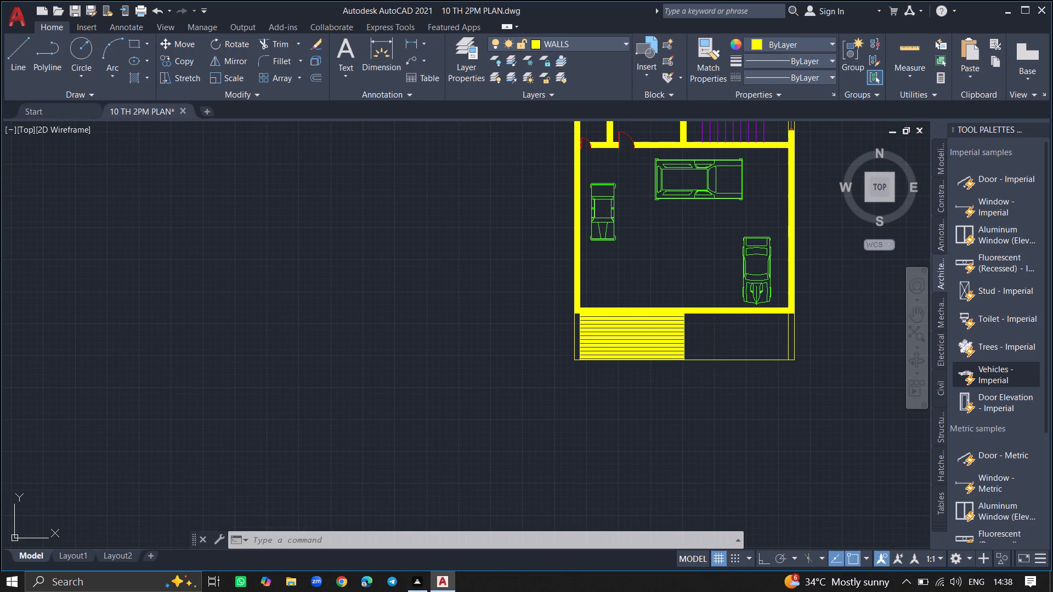
key(h)
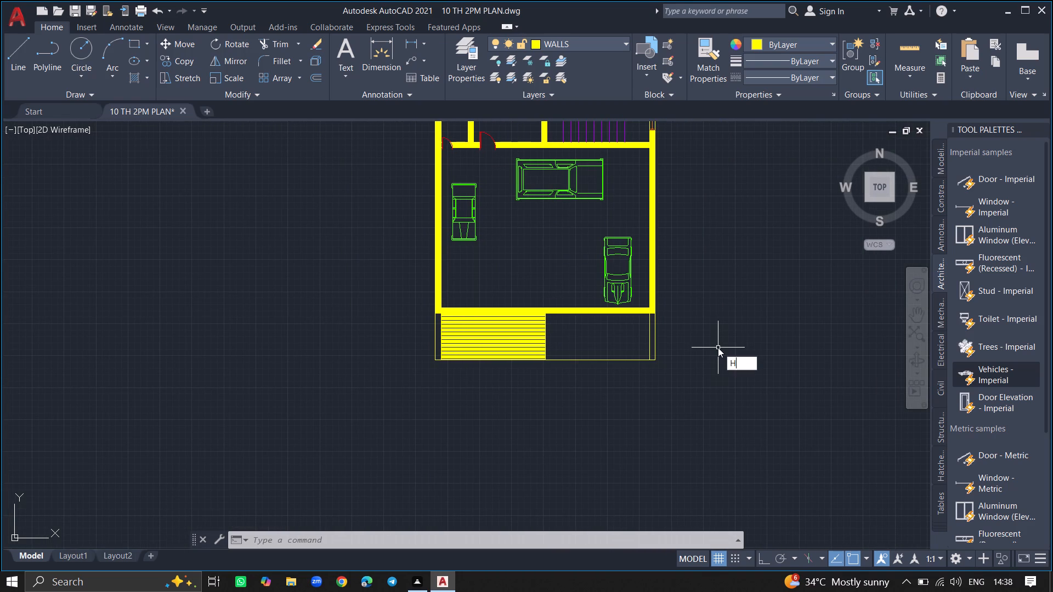
key(Return)
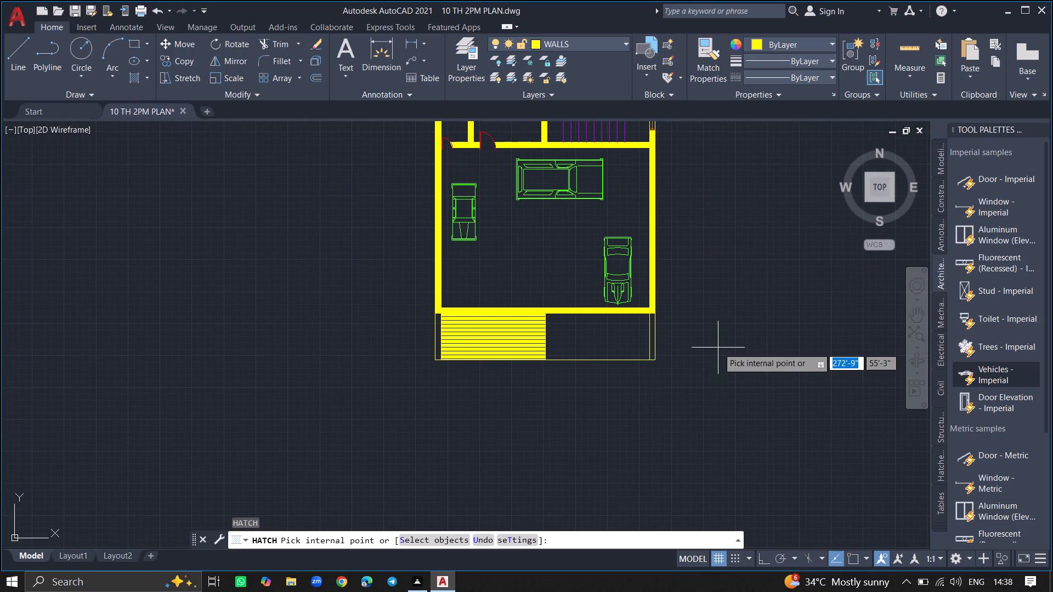
click(650, 335)
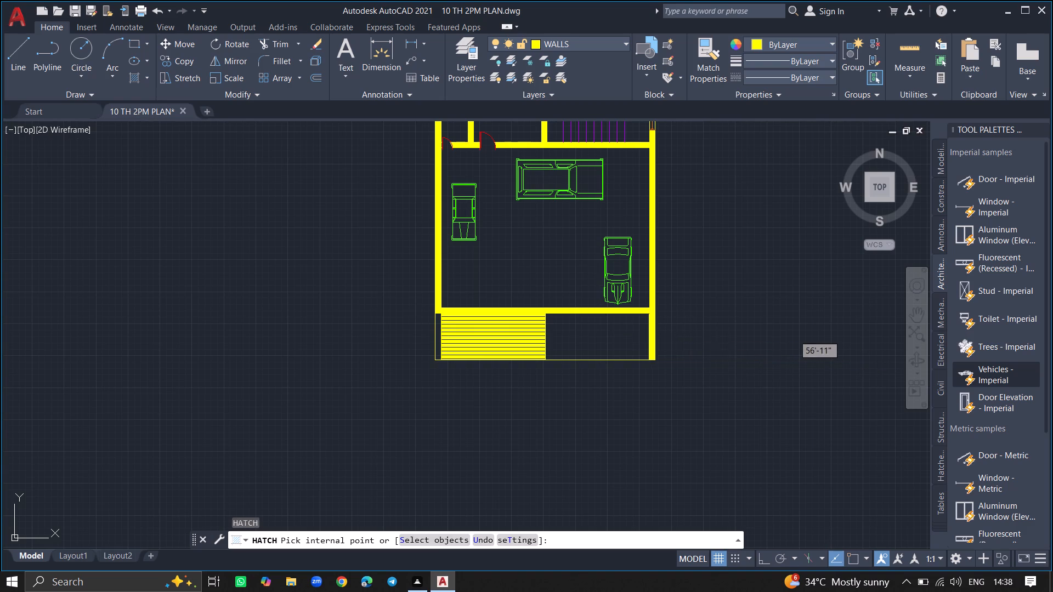
key(Return)
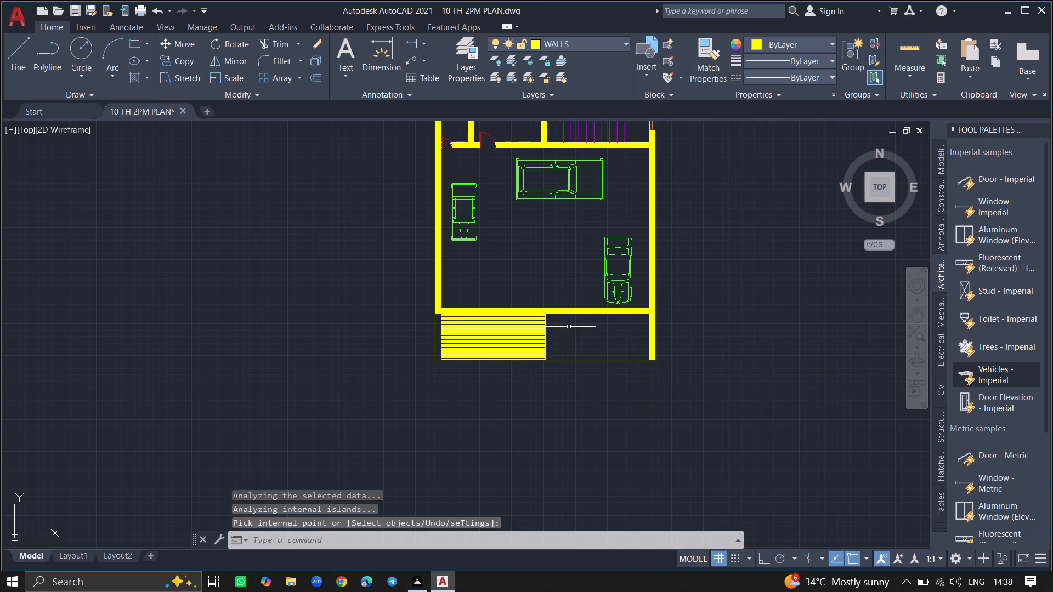
Hatch the empty right half of the front strip with the CROSS pattern at scale 1.
key(h)
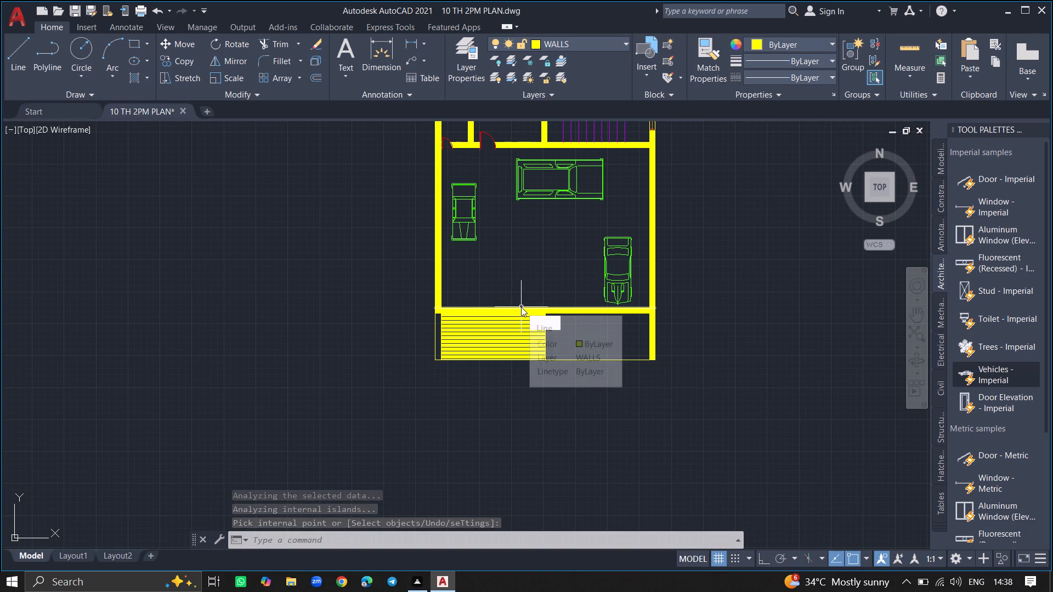
key(Return)
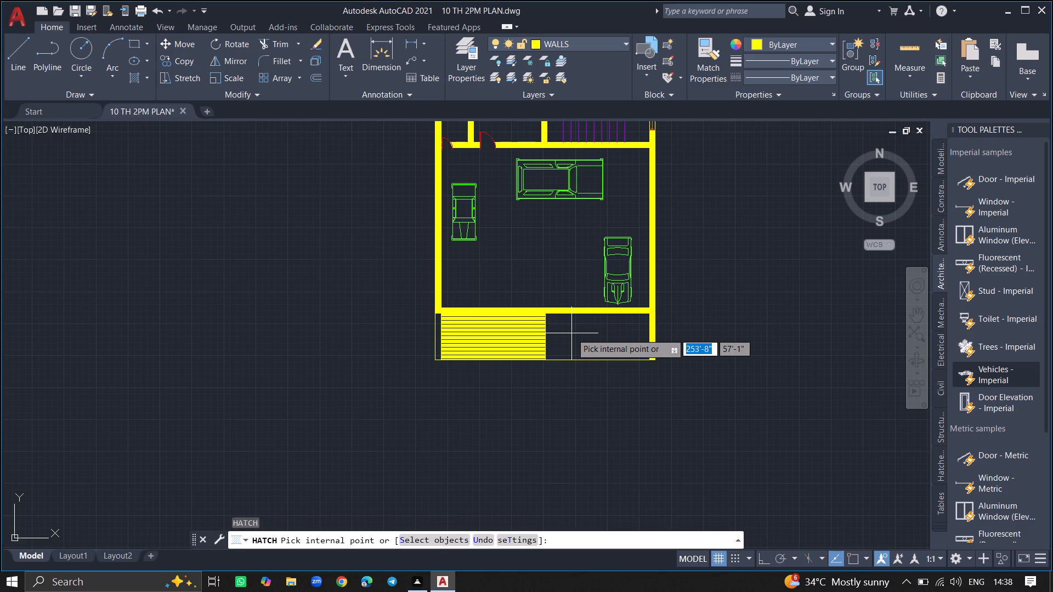
ctrl+scroll(571, 333, up, 6)
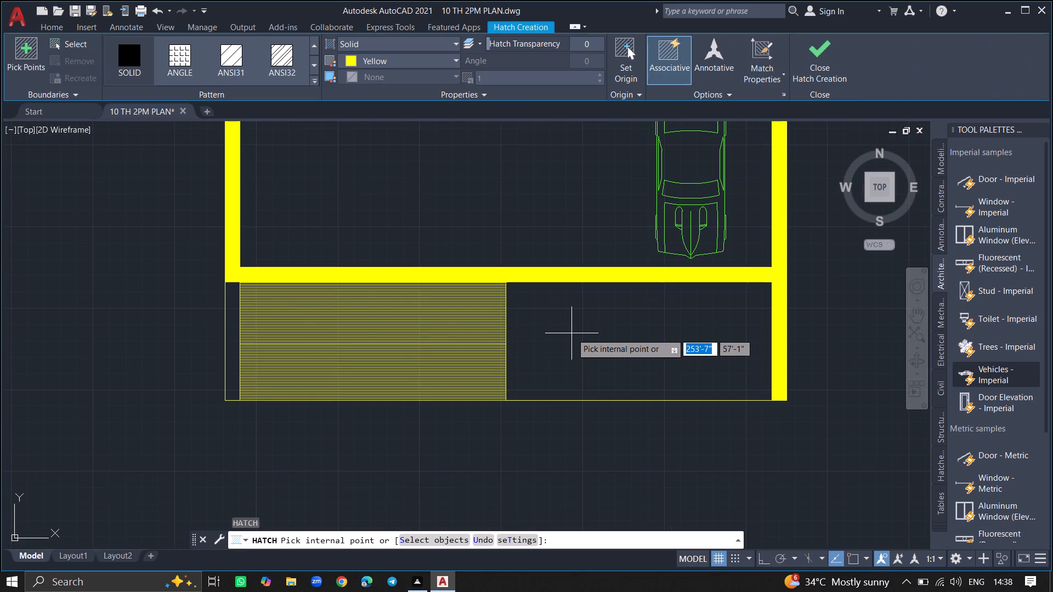
click(313, 80)
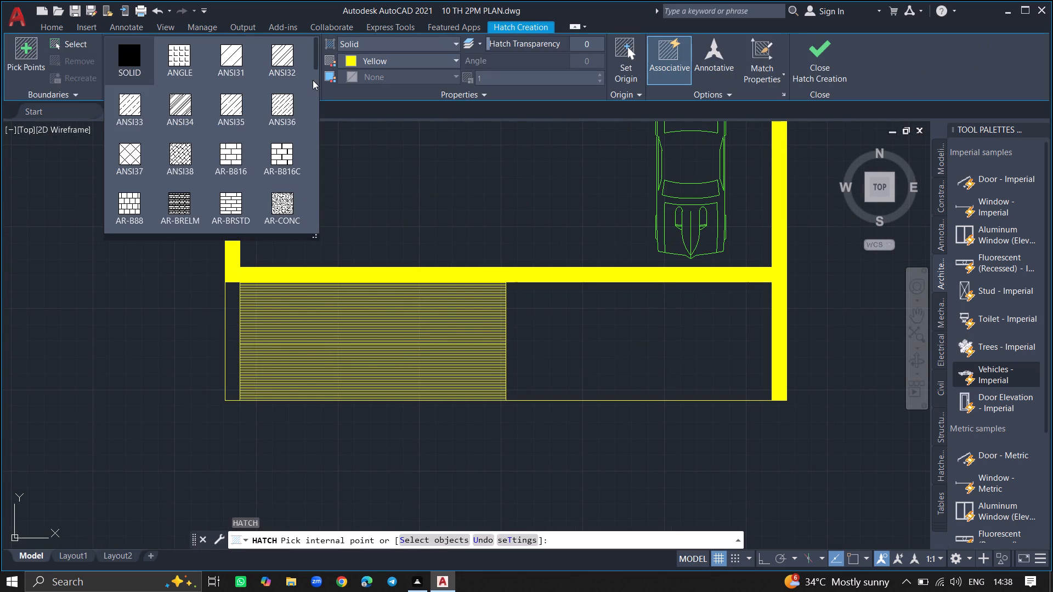
click(318, 98)
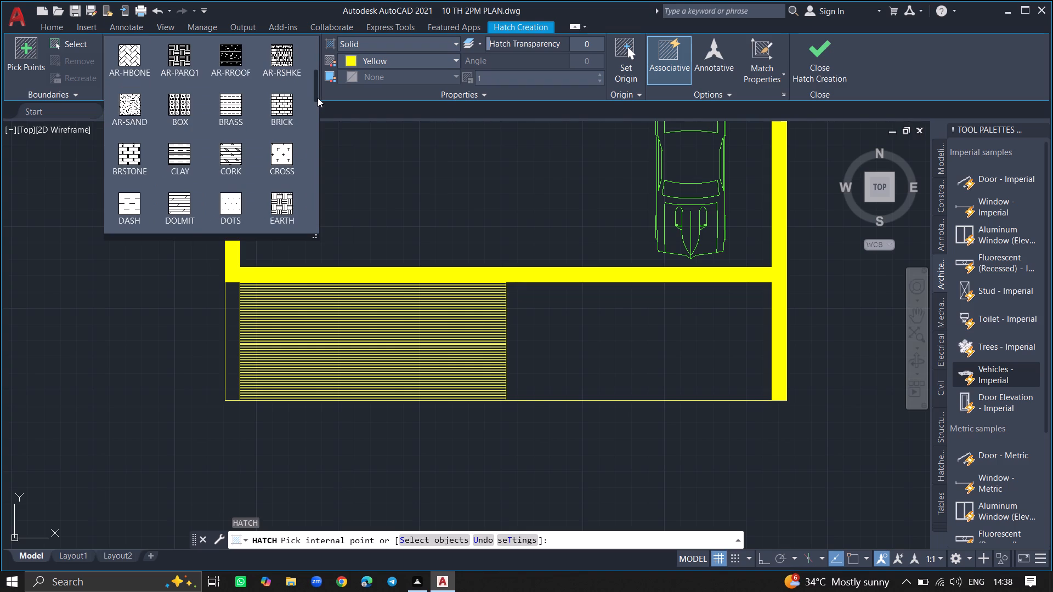
click(280, 150)
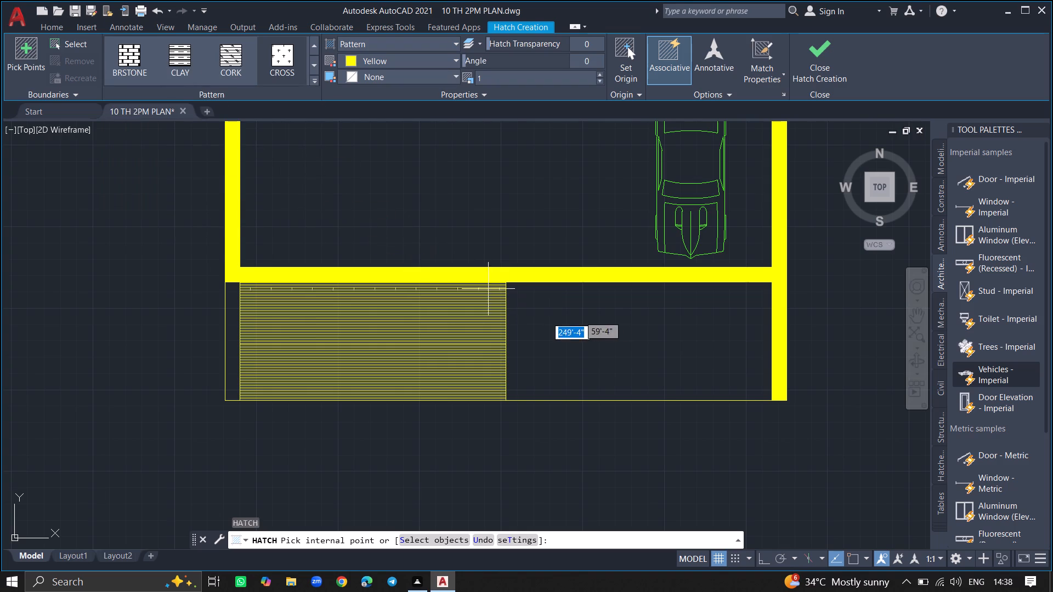
click(558, 326)
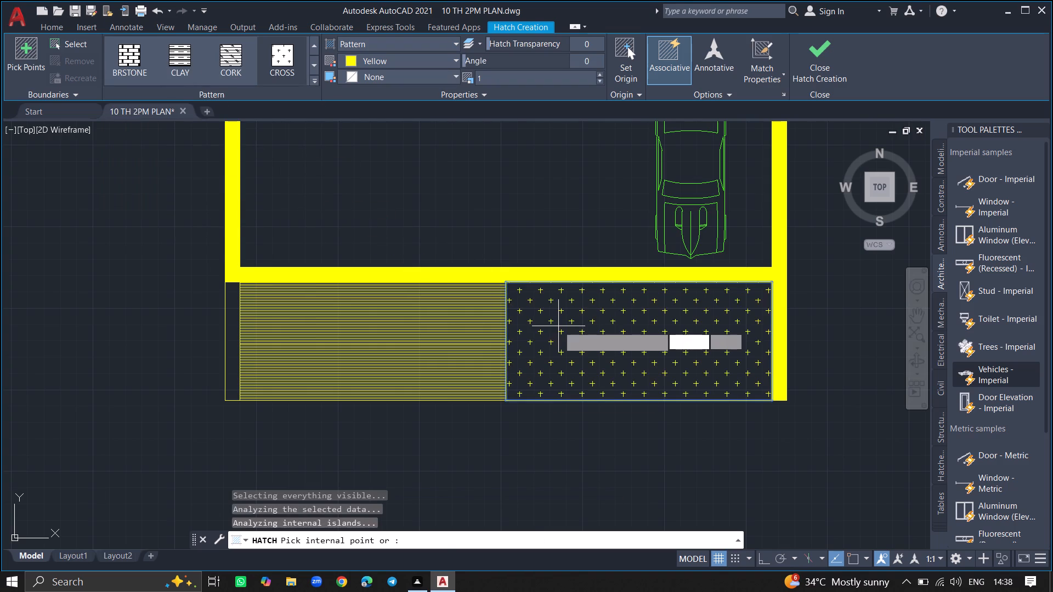
key(Return)
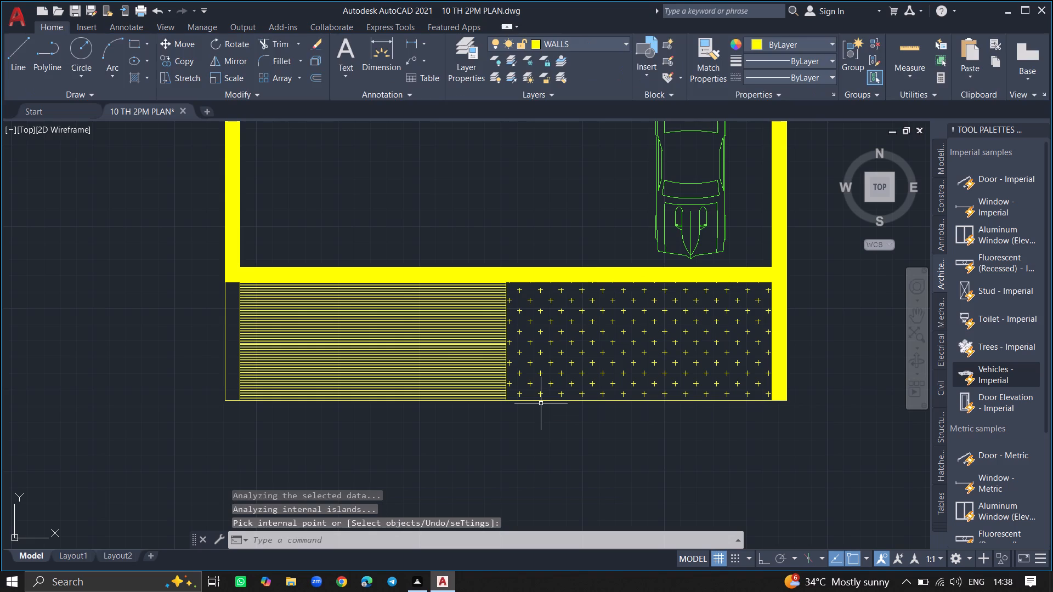
Make FURNITURE the current layer in the layer properties.
ctrl+scroll(500, 475, down, 3)
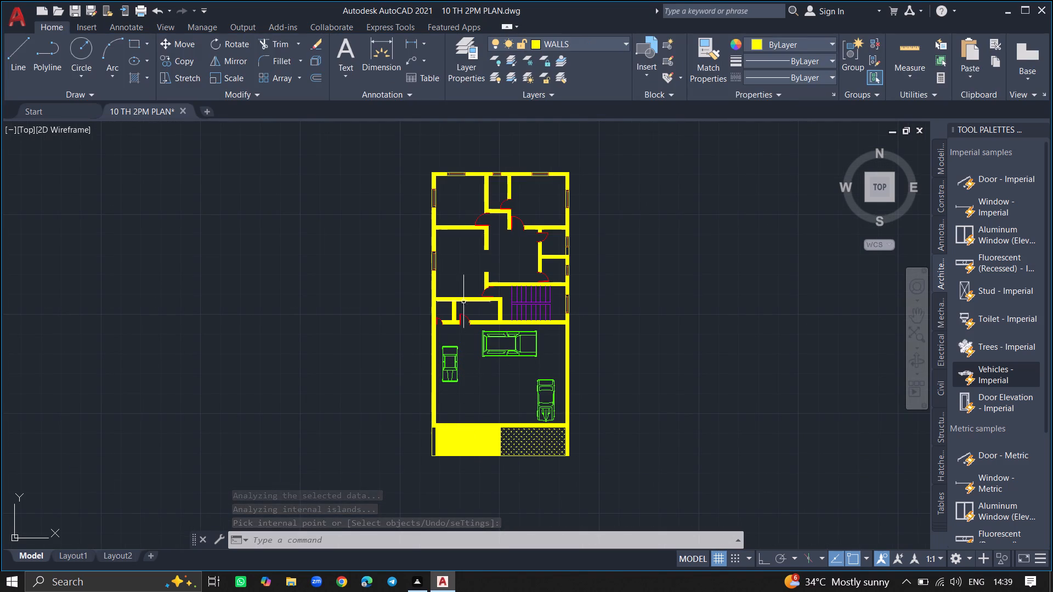
click(463, 53)
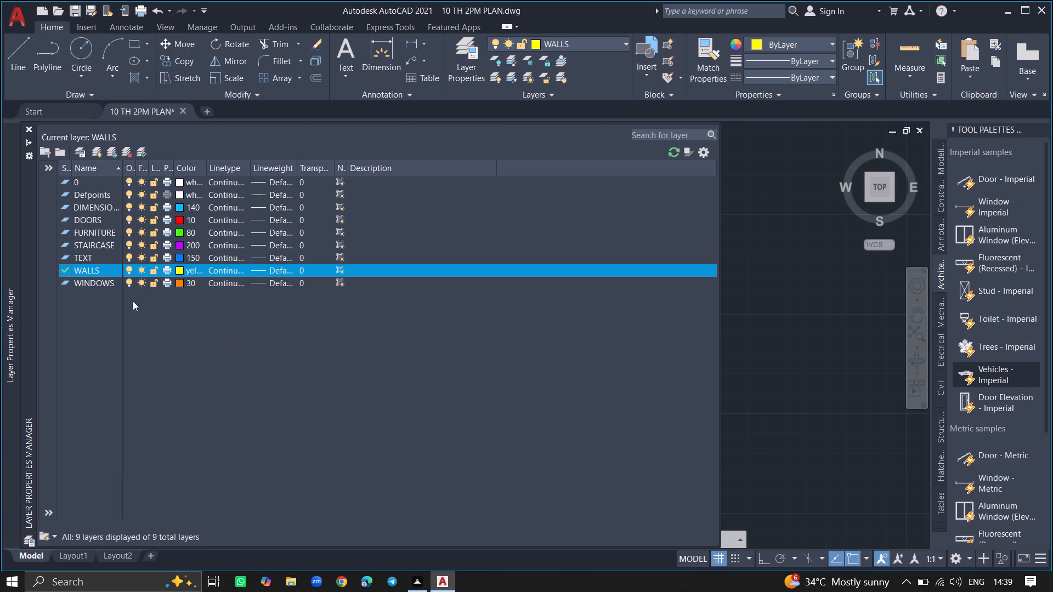
double_click(103, 229)
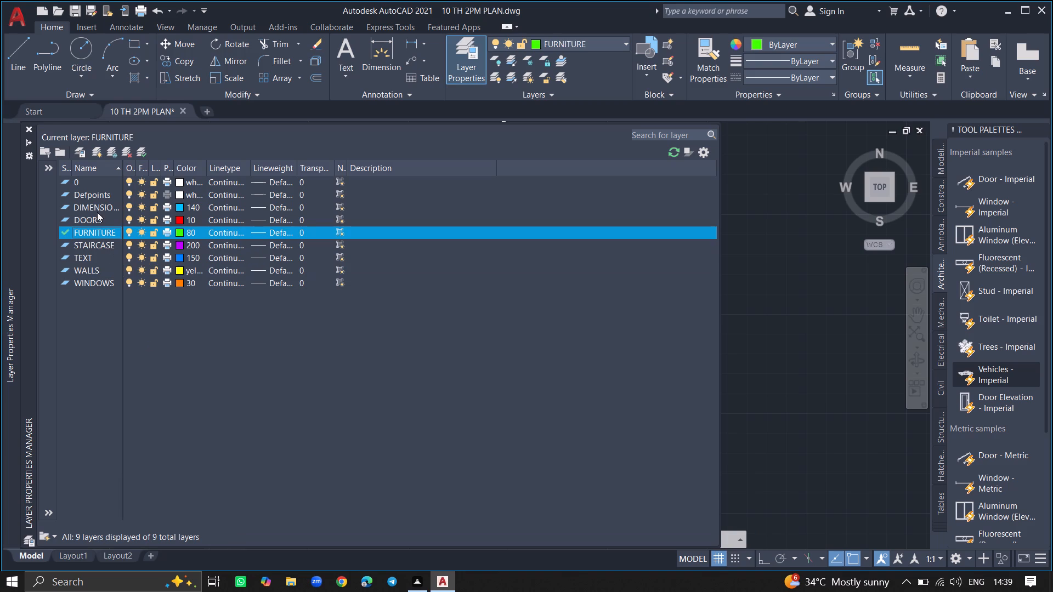
click(29, 128)
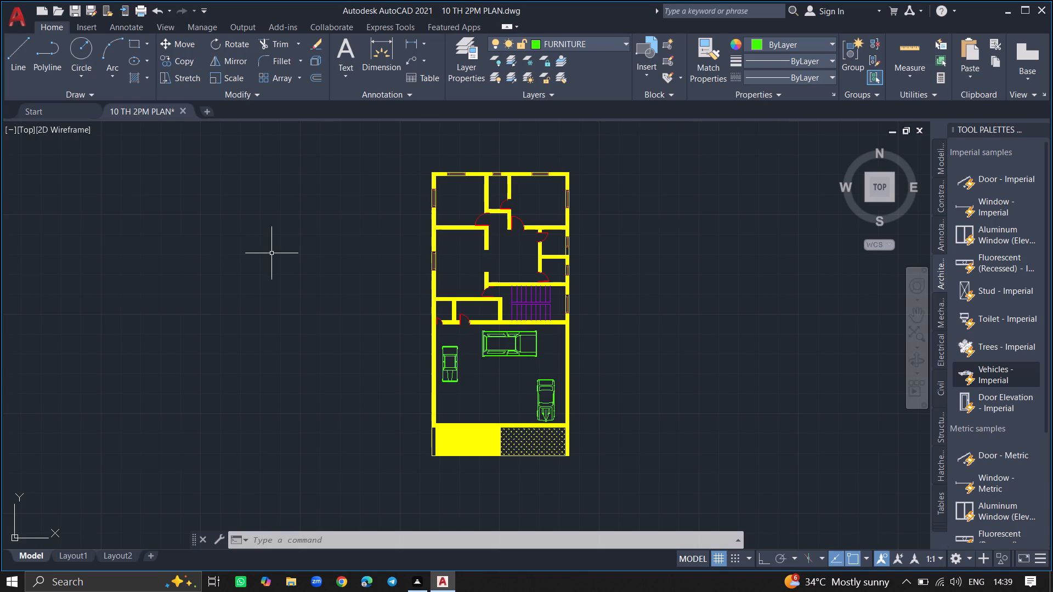
Insert the Bed - Queen block from DesignCenter's Home - Space Planner blocks into the empty area right of the floor plan, then close DesignCenter.
key(ctrl+2)
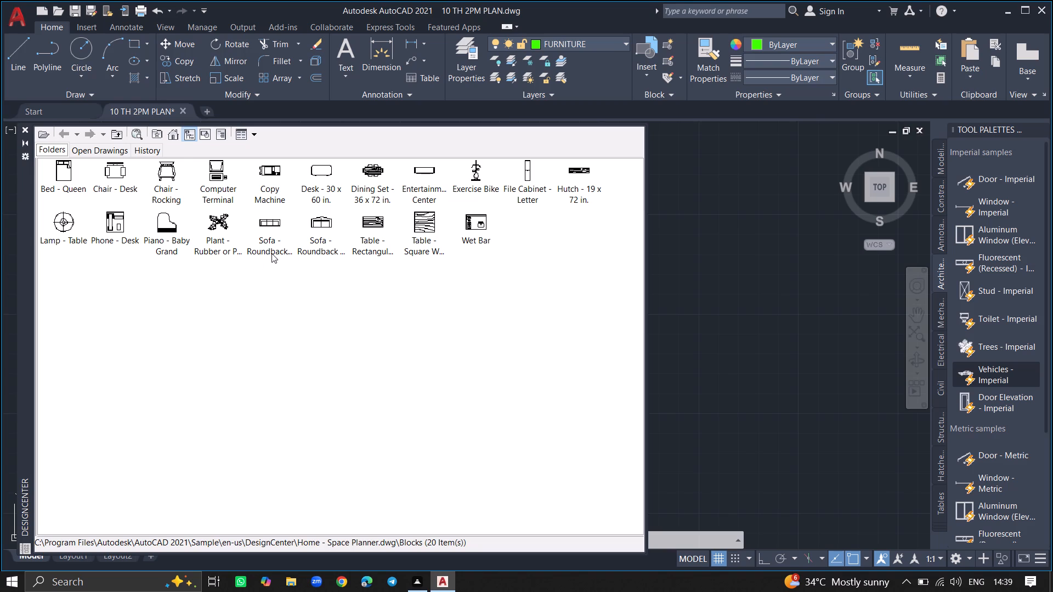
click(69, 180)
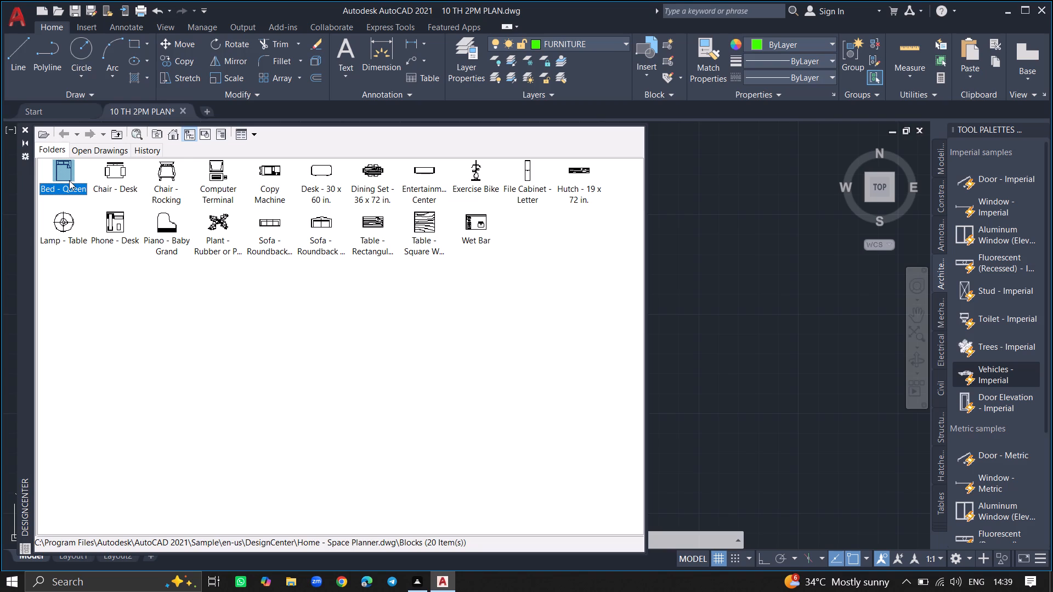
drag(69, 180, 458, 177)
drag(458, 177, 689, 214)
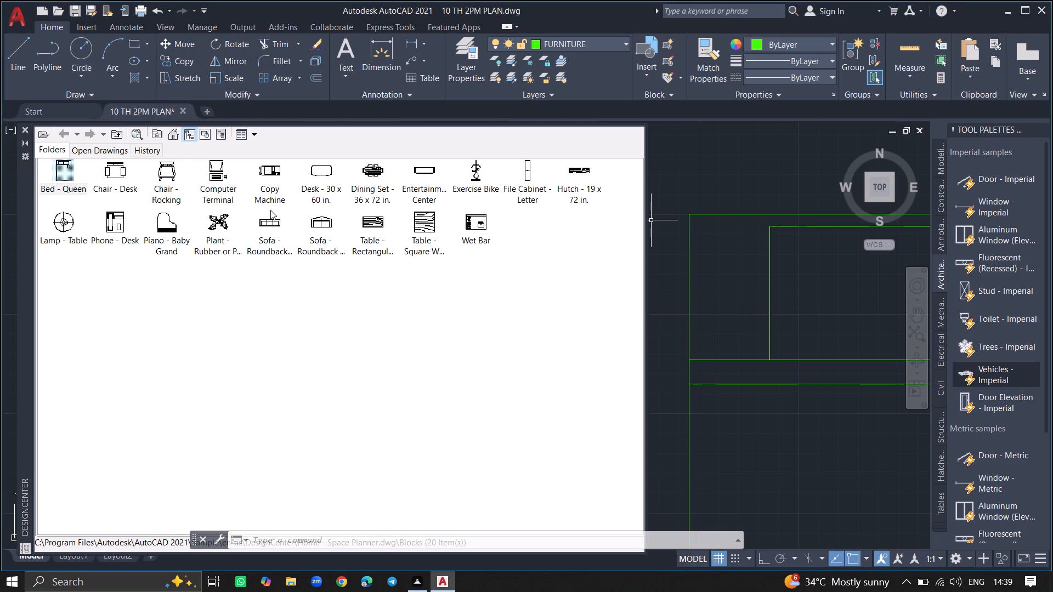
click(23, 130)
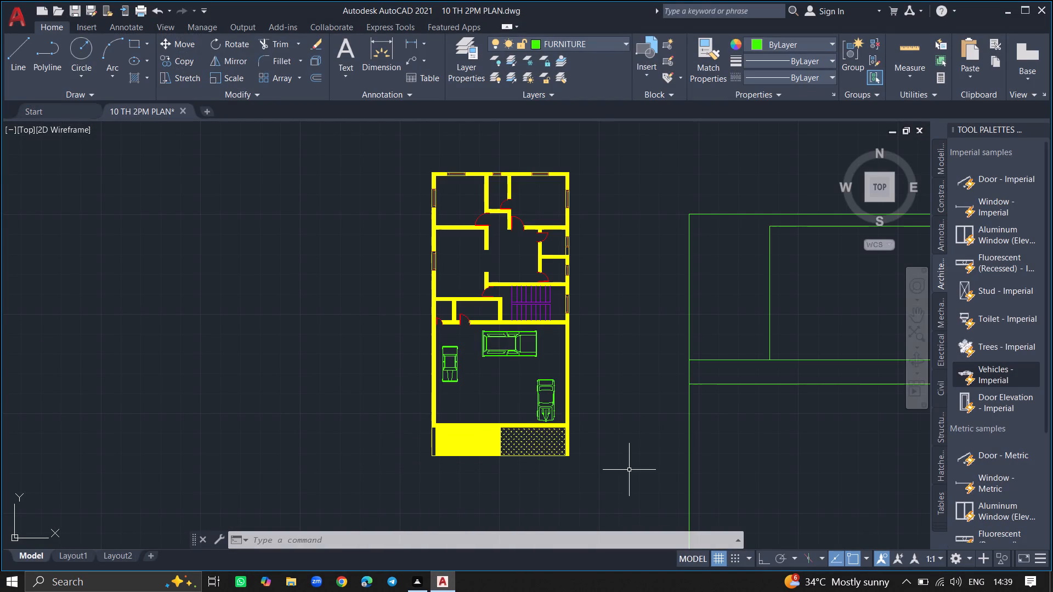
Scale the oversized queen bed down freehand from a point on its left edge to a size that suits the bedrooms.
click(689, 409)
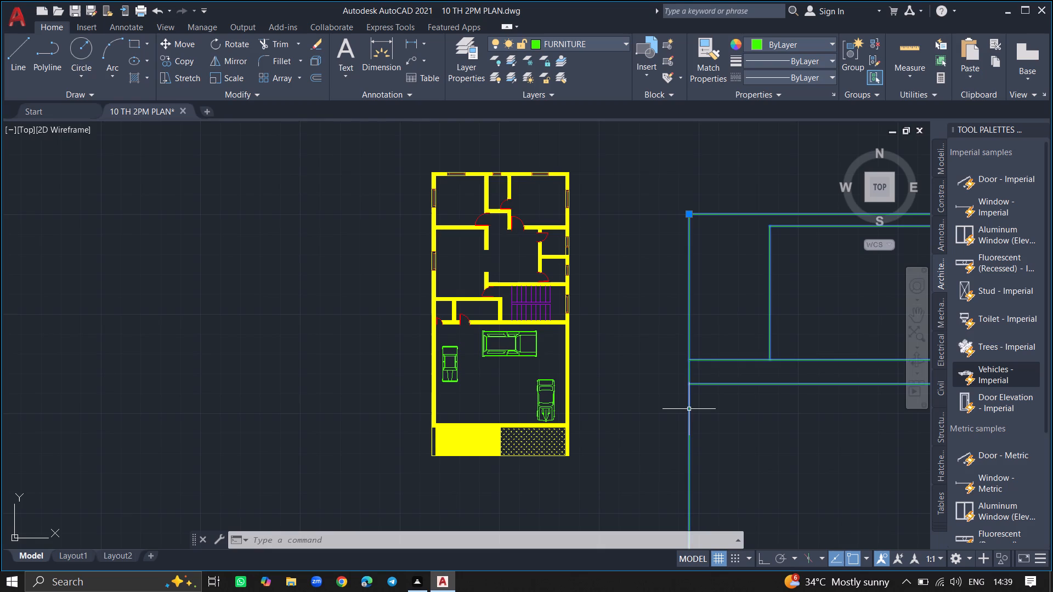
text(SC)
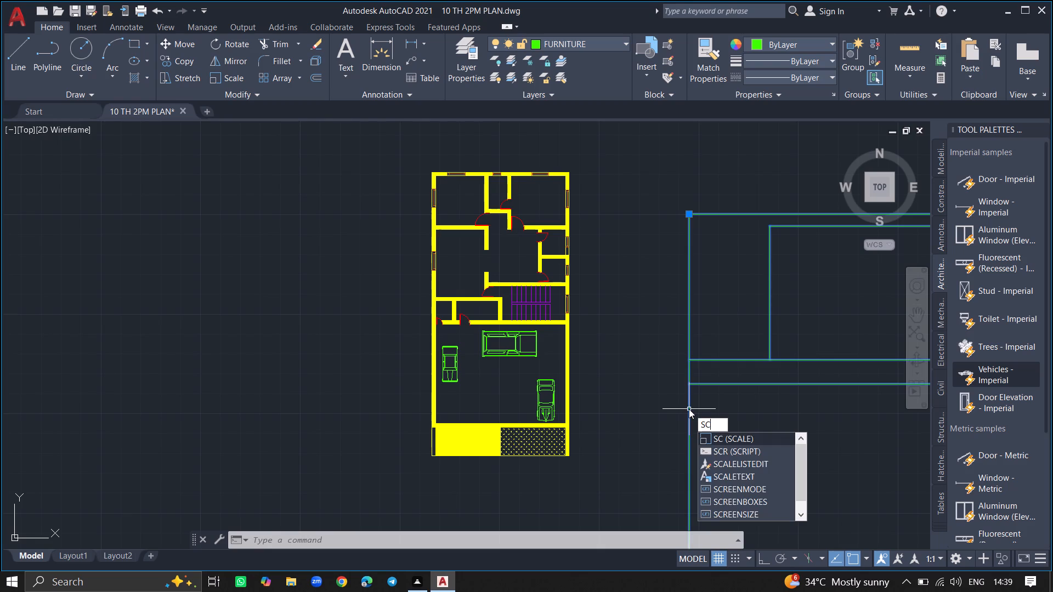
key(Return)
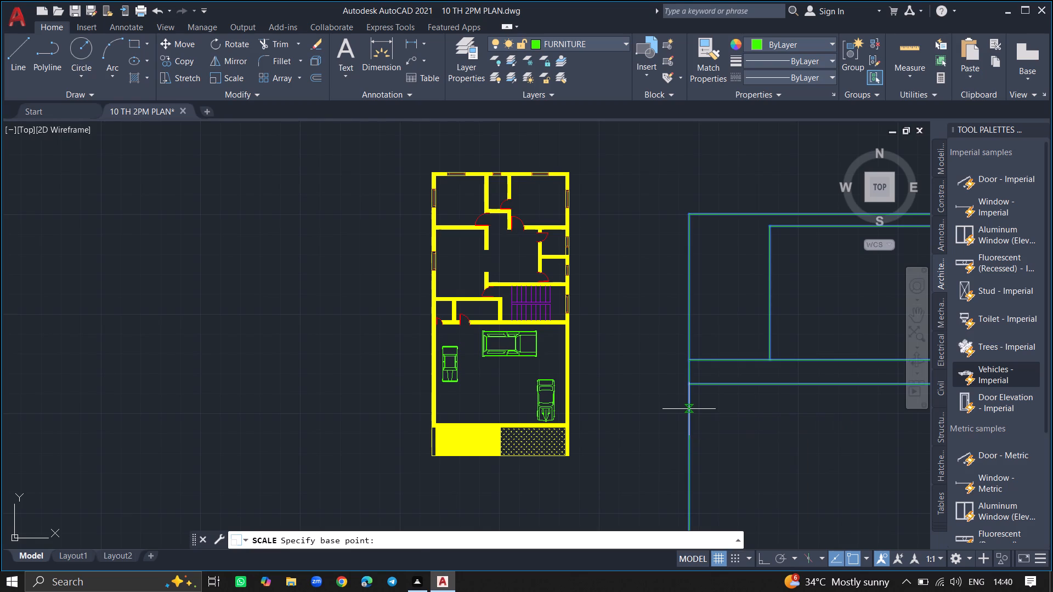
click(689, 409)
ctrl+scroll(694, 377, down, 2)
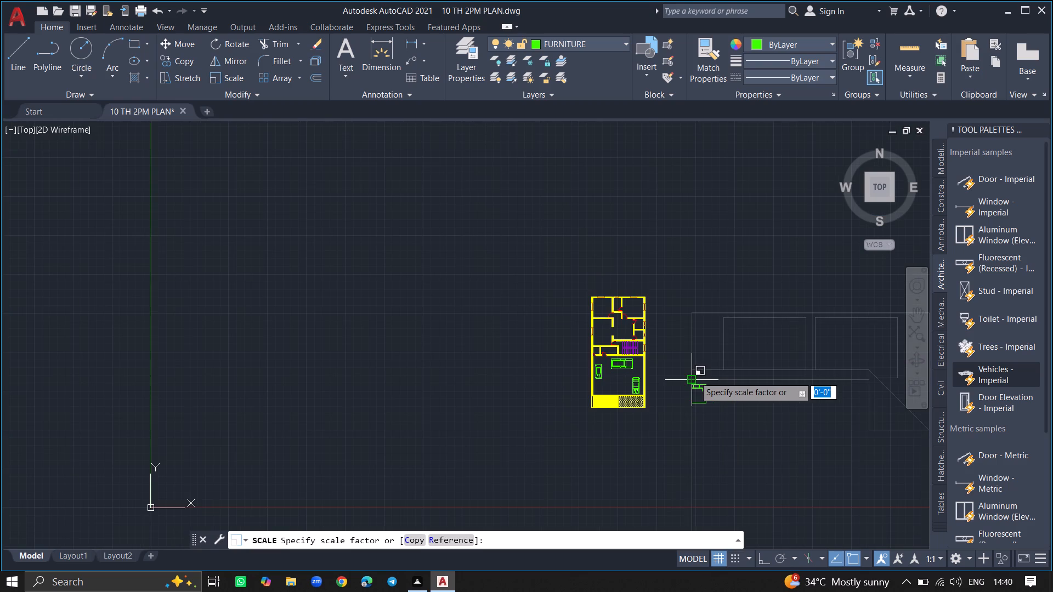
ctrl+scroll(703, 378, up, 1)
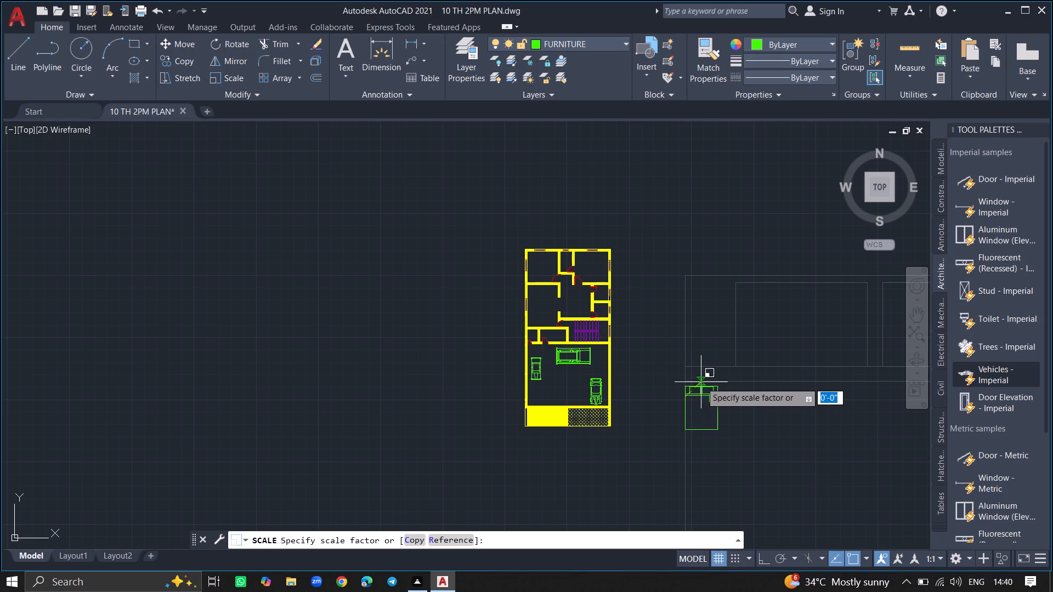
ctrl+scroll(699, 389, up, 2)
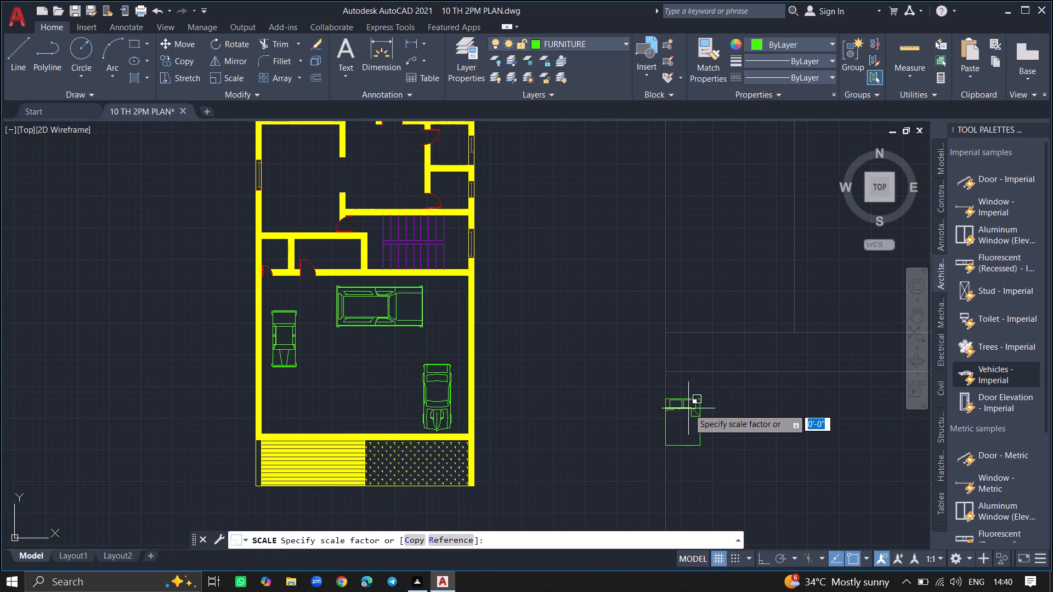
click(687, 412)
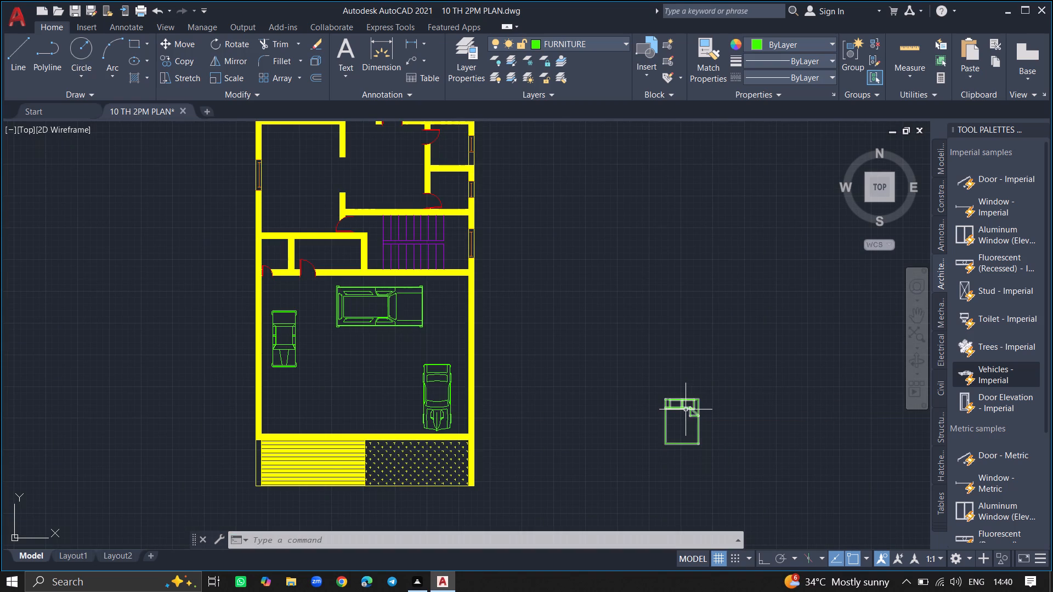
Move the queen bed into the top-left bedroom, with its headboard just below the rear wall window.
click(686, 409)
text(MO)
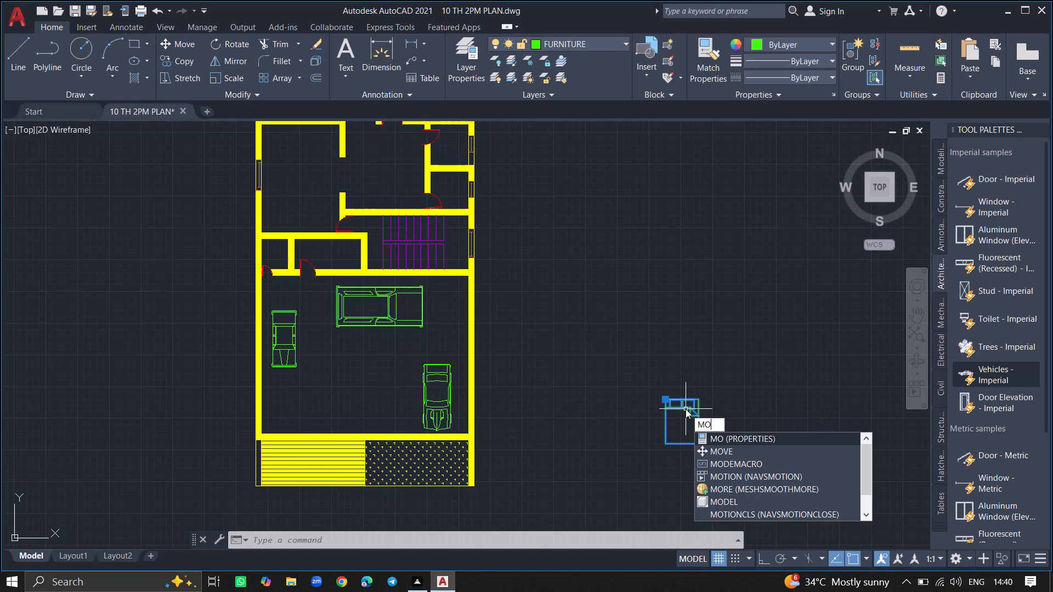
text(VE)
key(Return)
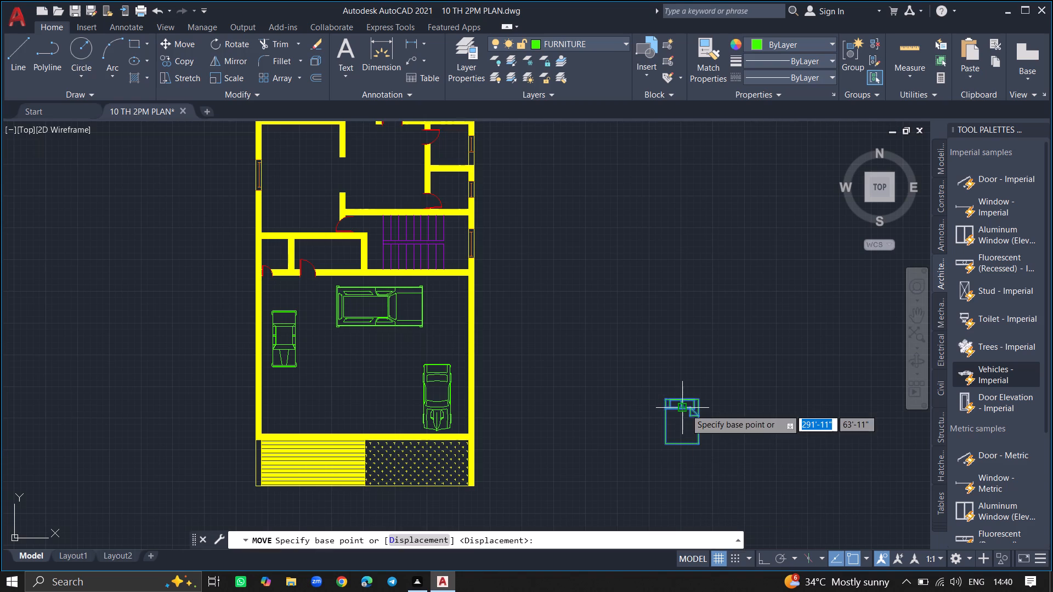
click(686, 409)
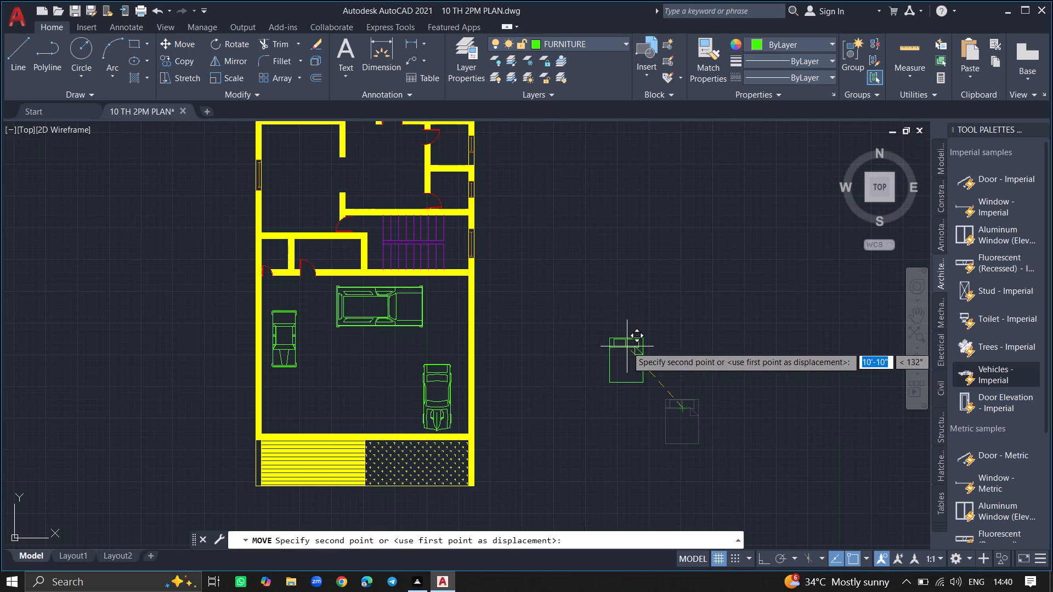
ctrl+scroll(514, 289, down, 3)
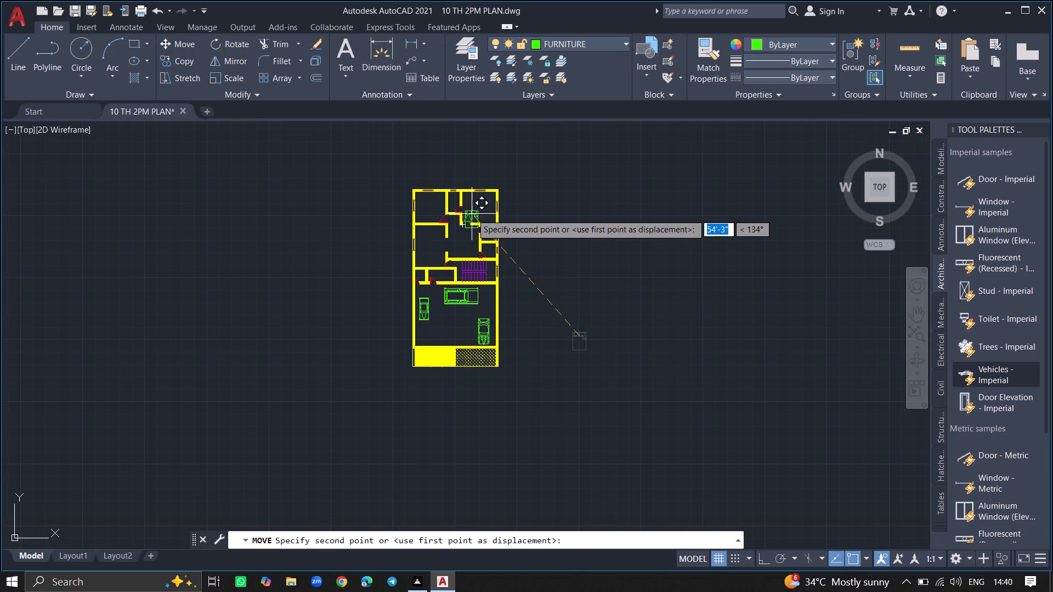
ctrl+scroll(427, 197, up, 5)
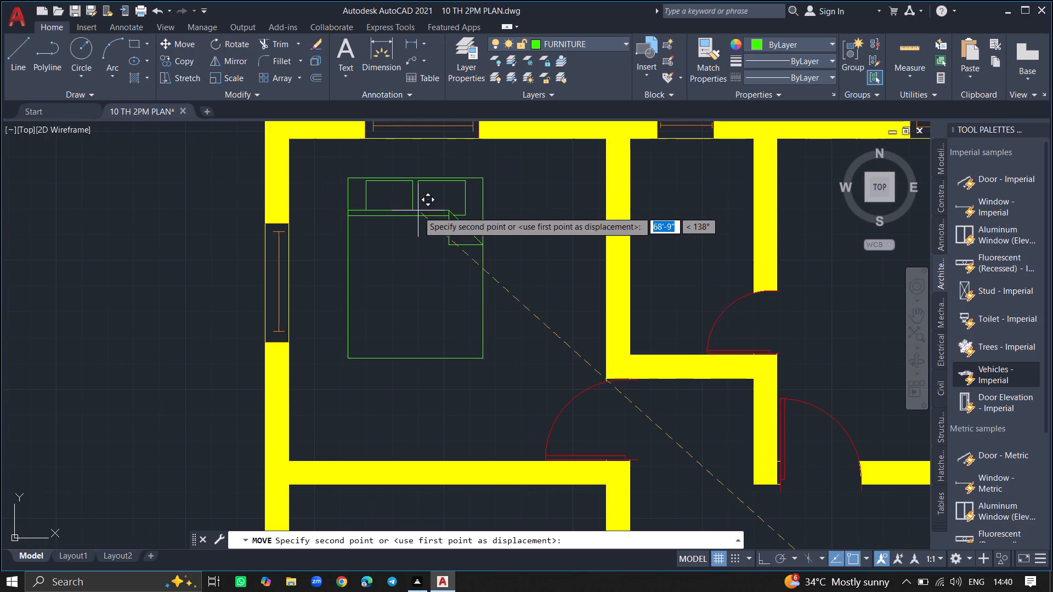
click(400, 212)
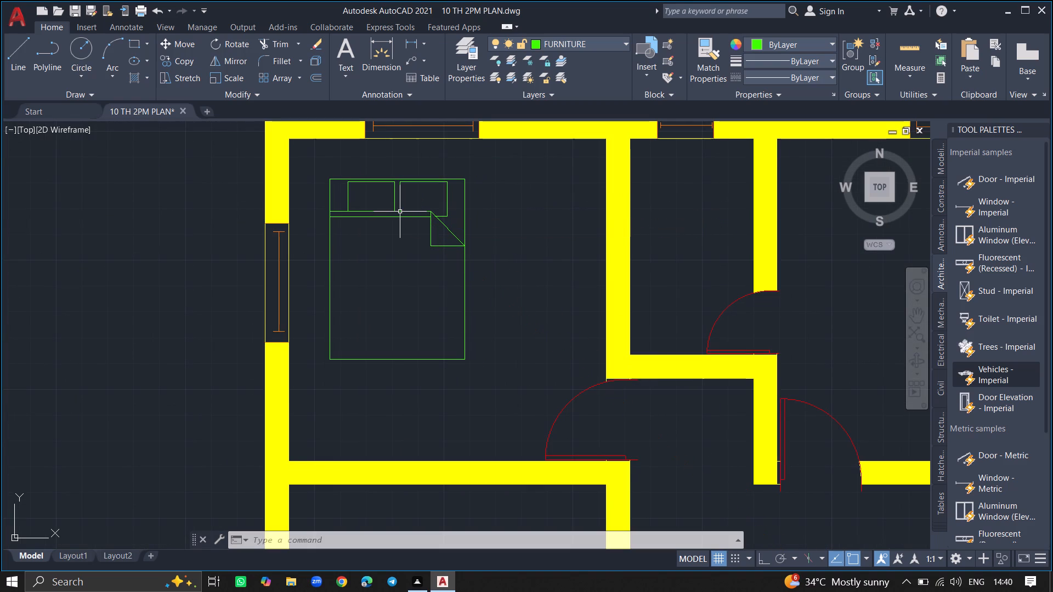
Copy the queen bed from the top-left bedroom about 18'-2" horizontally into the top-right bedroom.
text(COPY)
key(Return)
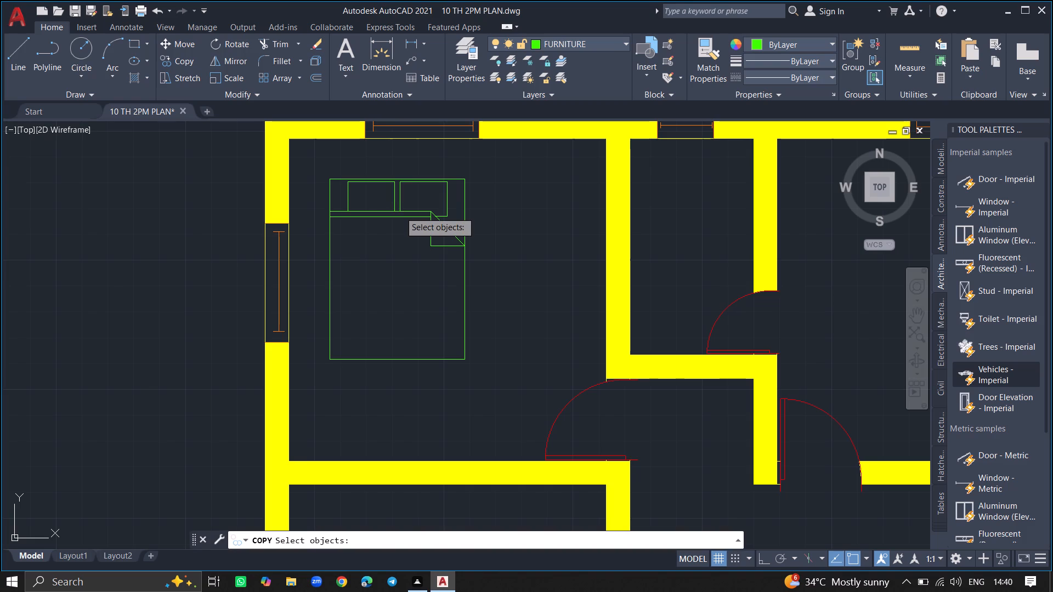
click(400, 212)
key(Return)
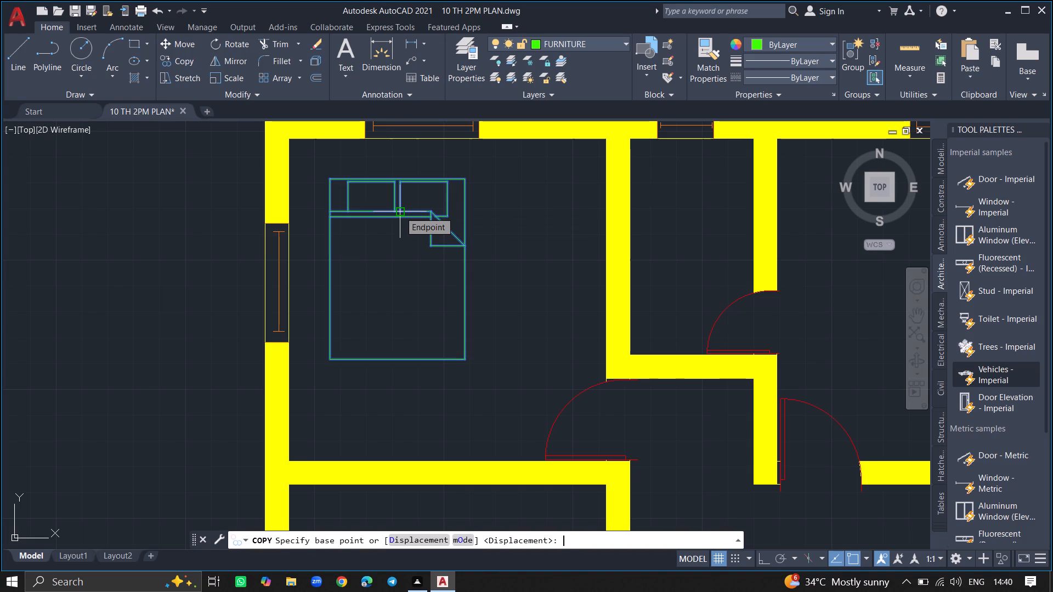
click(400, 212)
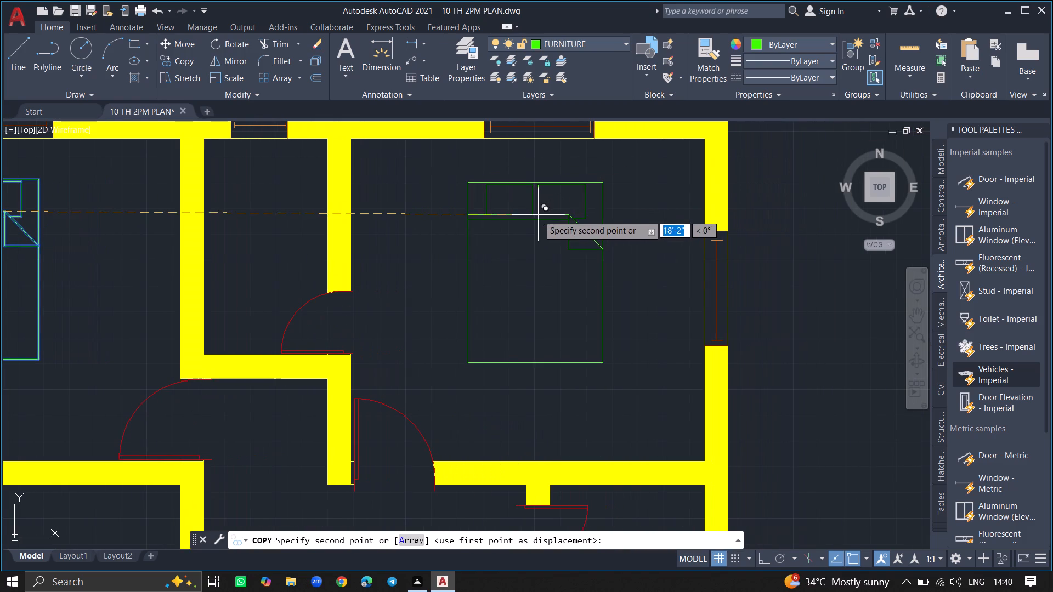
click(538, 215)
key(Escape)
Rotate the bed in the top-right bedroom by 270° so its headboard faces the right outer wall.
click(538, 215)
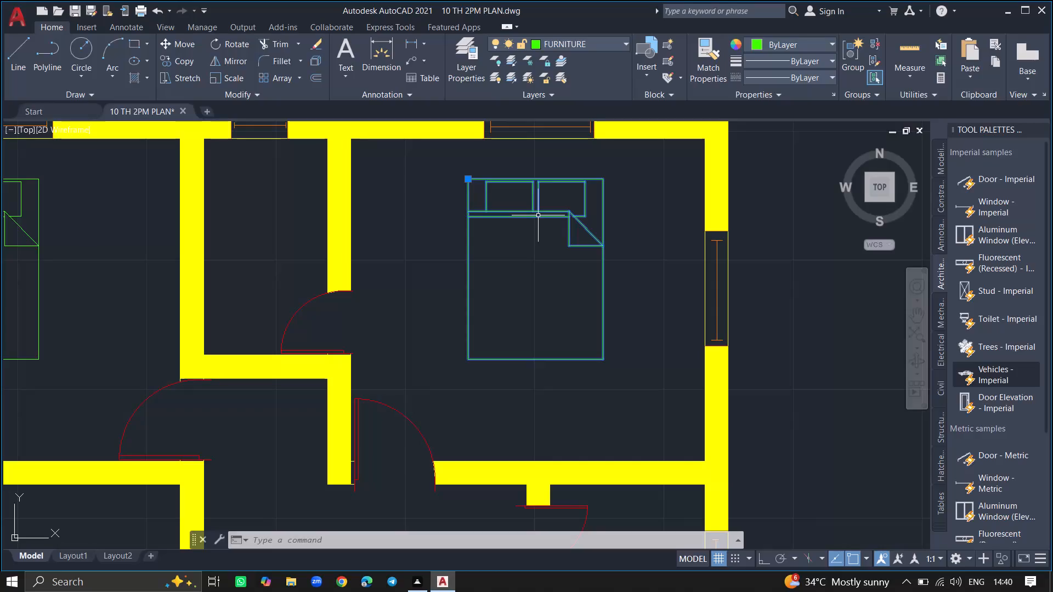
text(RO)
key(Return)
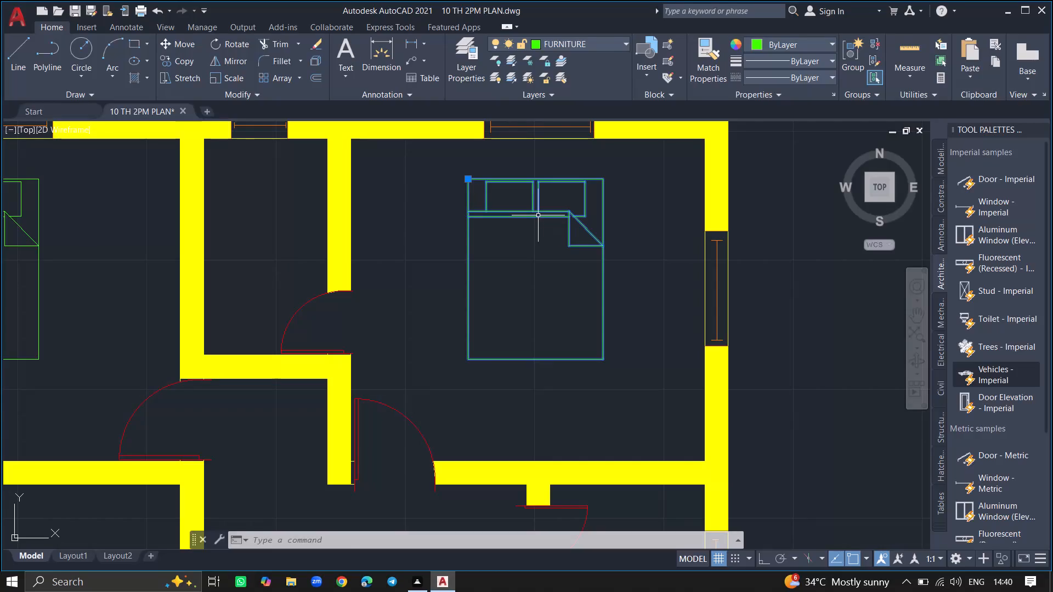
click(538, 215)
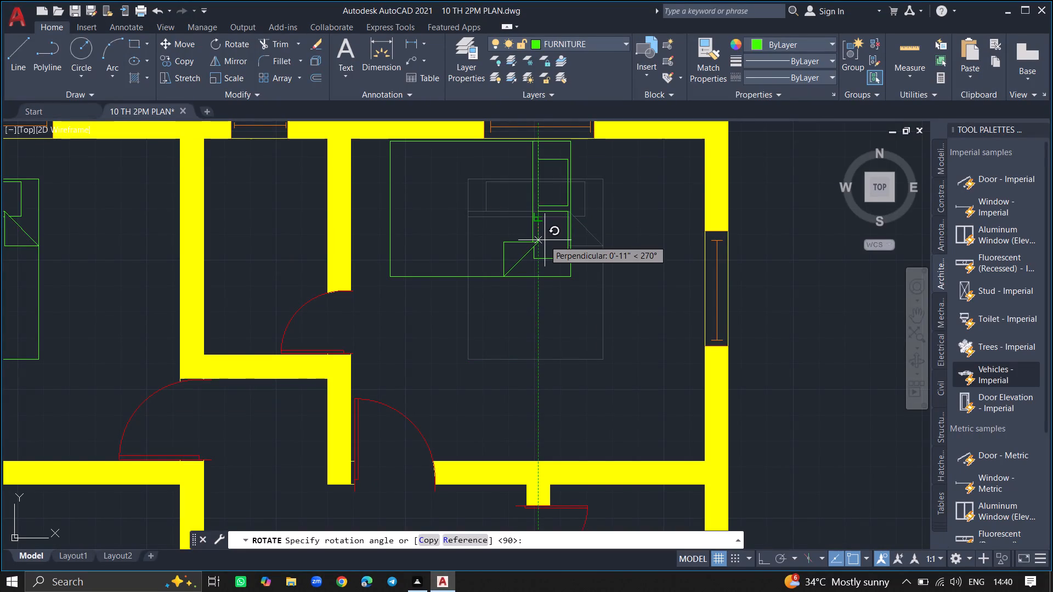
click(545, 240)
Move the rotated bed in the top-right bedroom so its headboard sits near the window in the right outer wall.
click(539, 240)
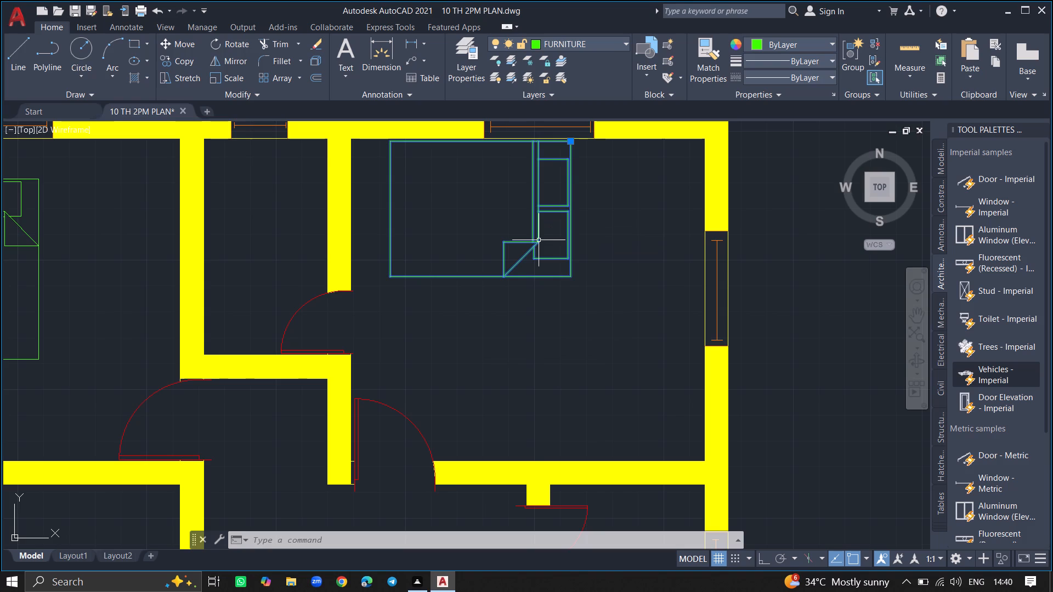
text(MOVE)
key(Return)
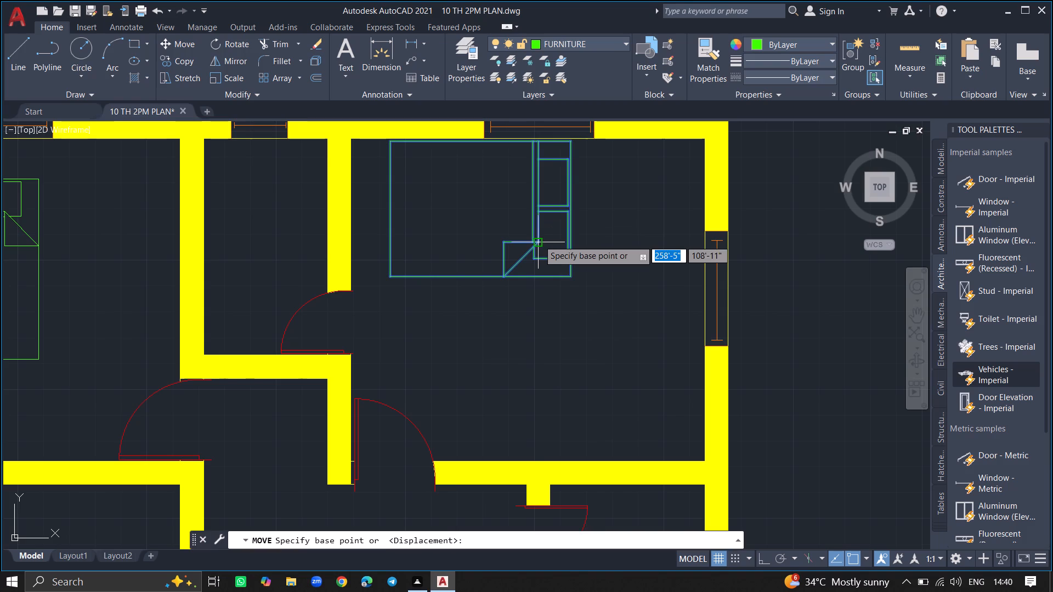
key(F8)
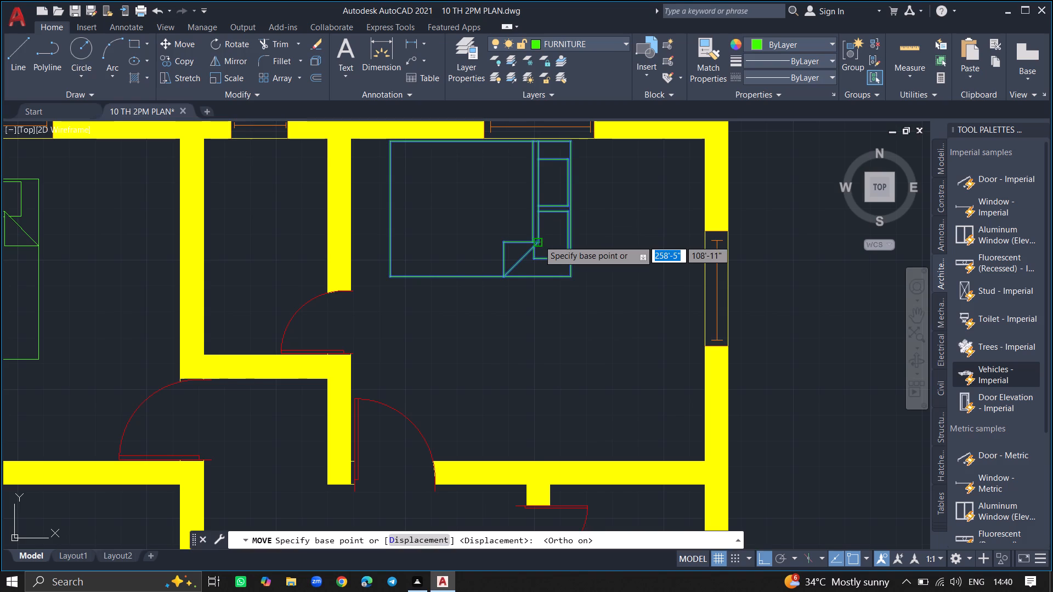
key(F8)
click(539, 240)
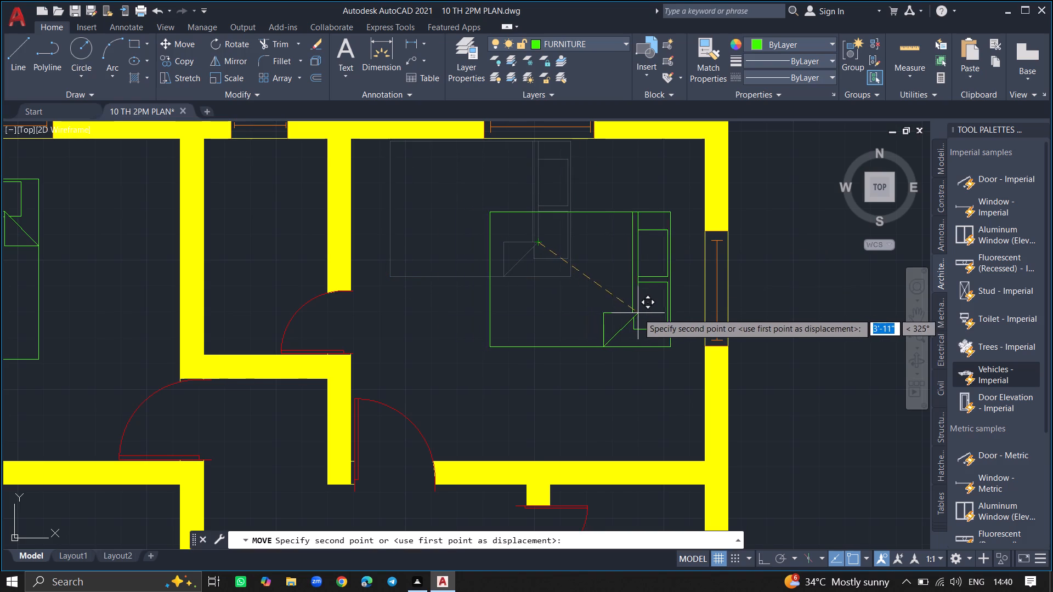
click(644, 310)
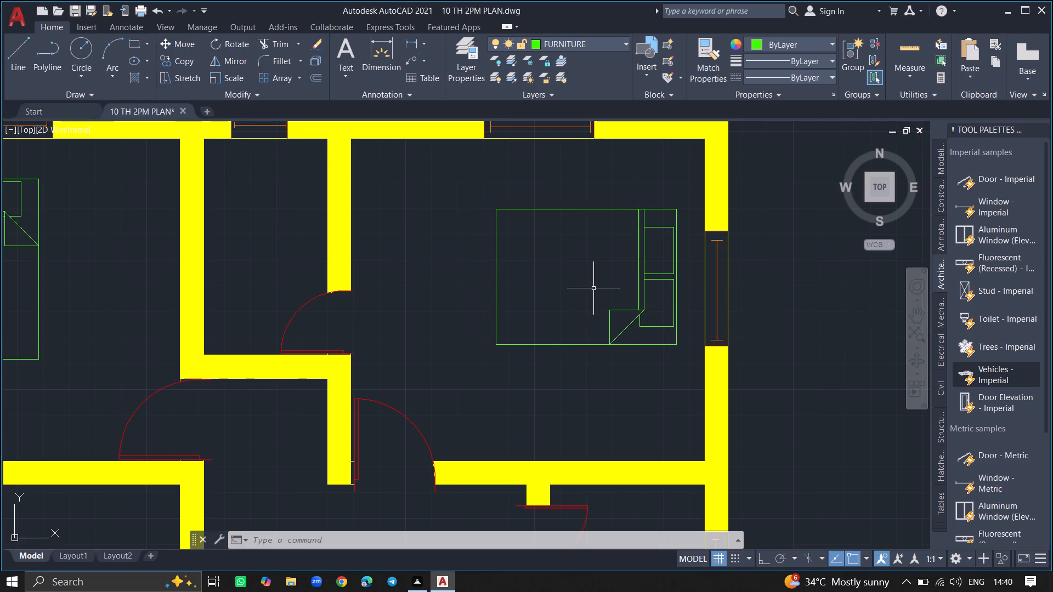
Copy the top-left bedroom's queen bed straight down into the room below it, beside the left wall window.
ctrl+scroll(593, 288, down, 5)
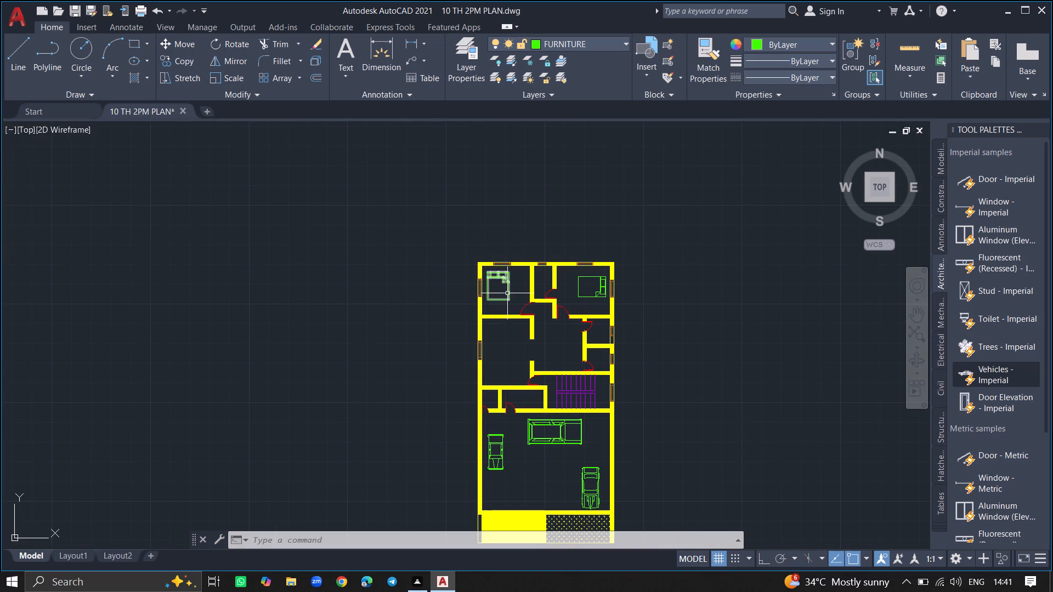
click(507, 293)
text(COPY)
key(Return)
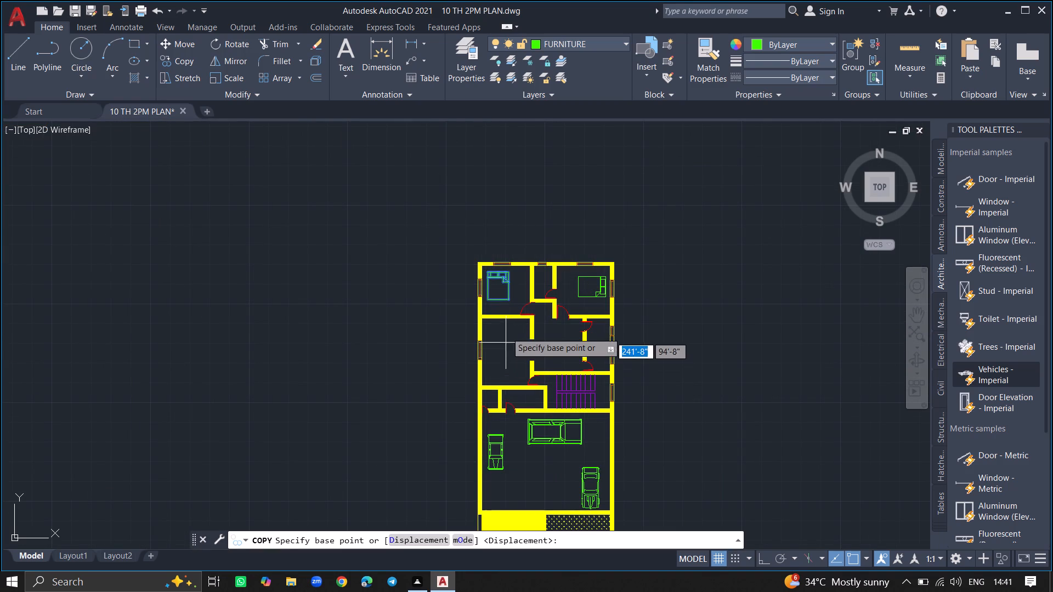
click(501, 273)
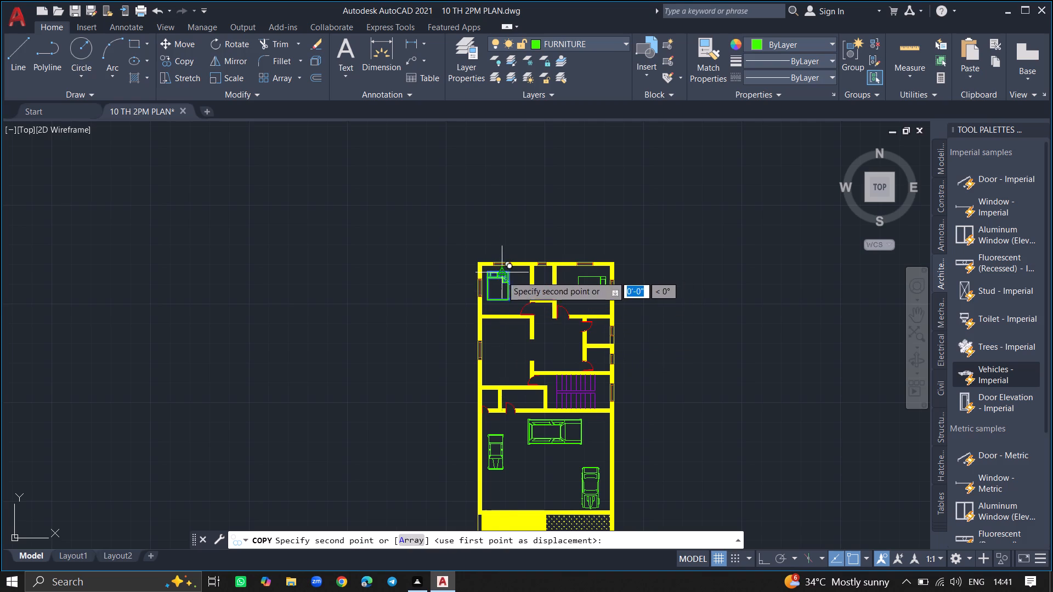
click(506, 340)
ctrl+scroll(506, 340, up, 6)
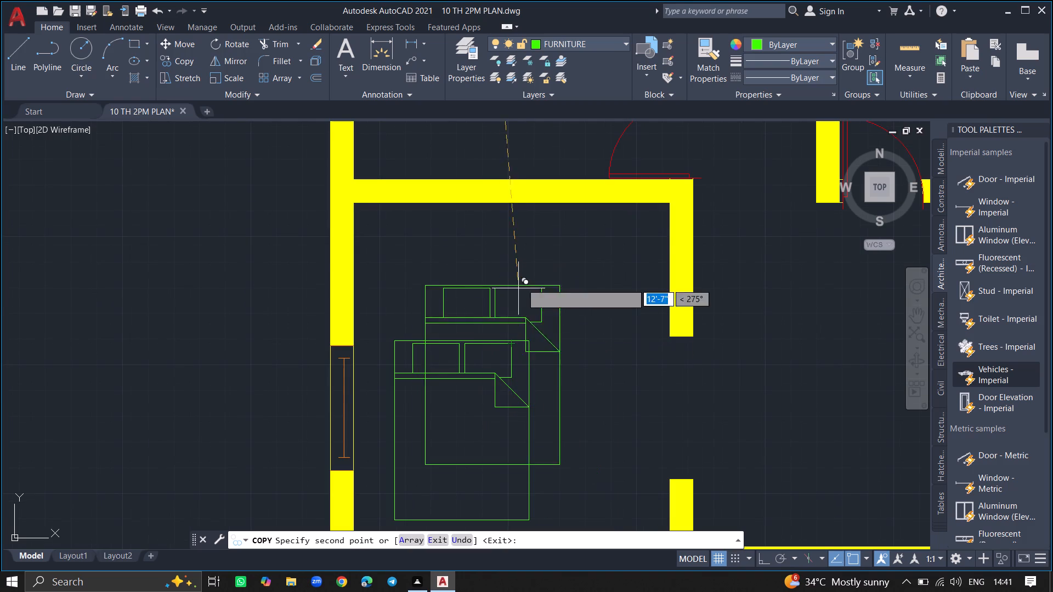
key(Escape)
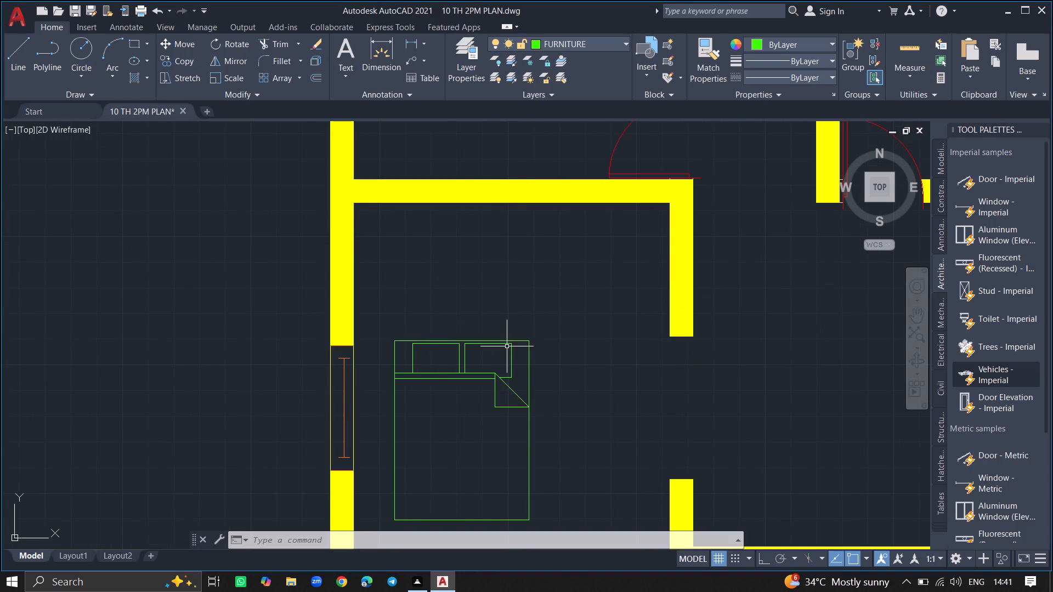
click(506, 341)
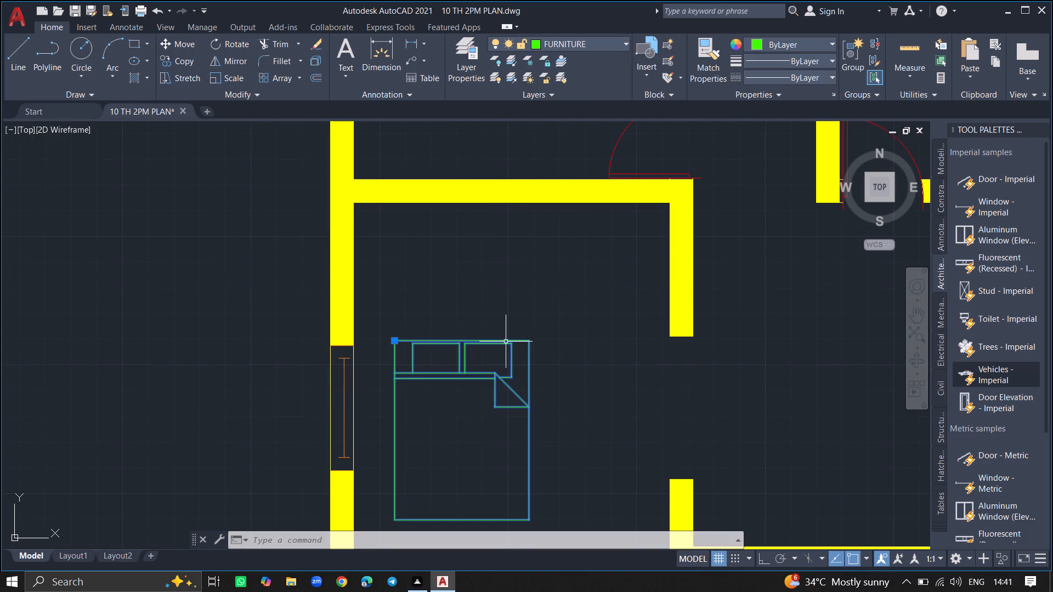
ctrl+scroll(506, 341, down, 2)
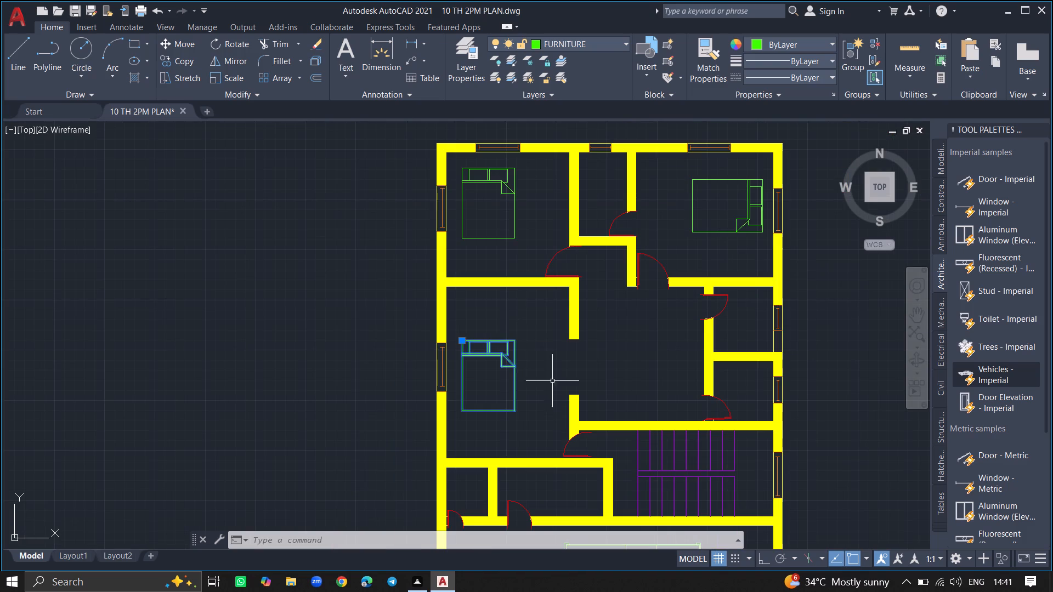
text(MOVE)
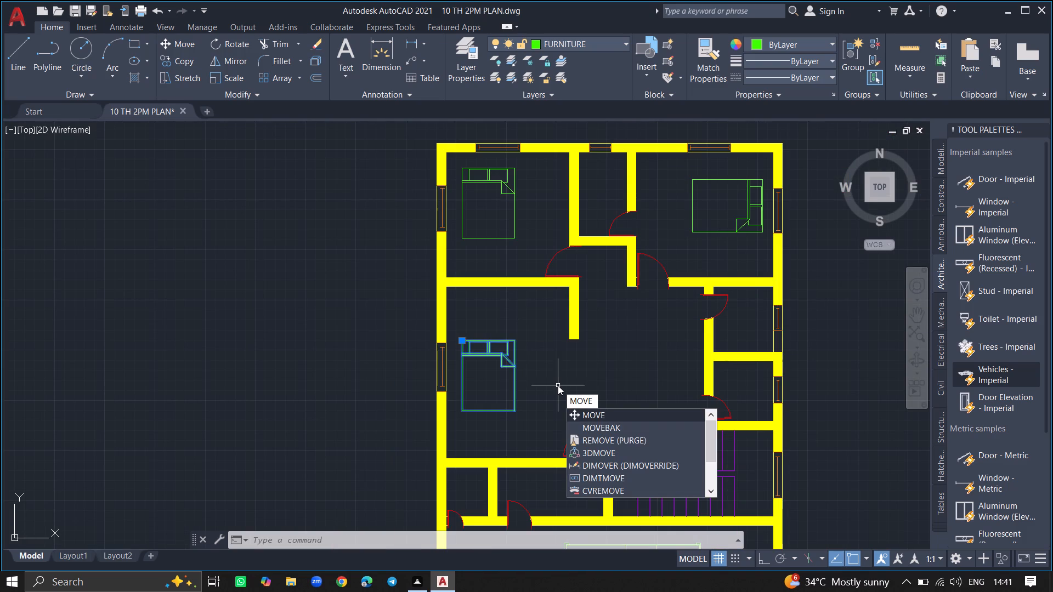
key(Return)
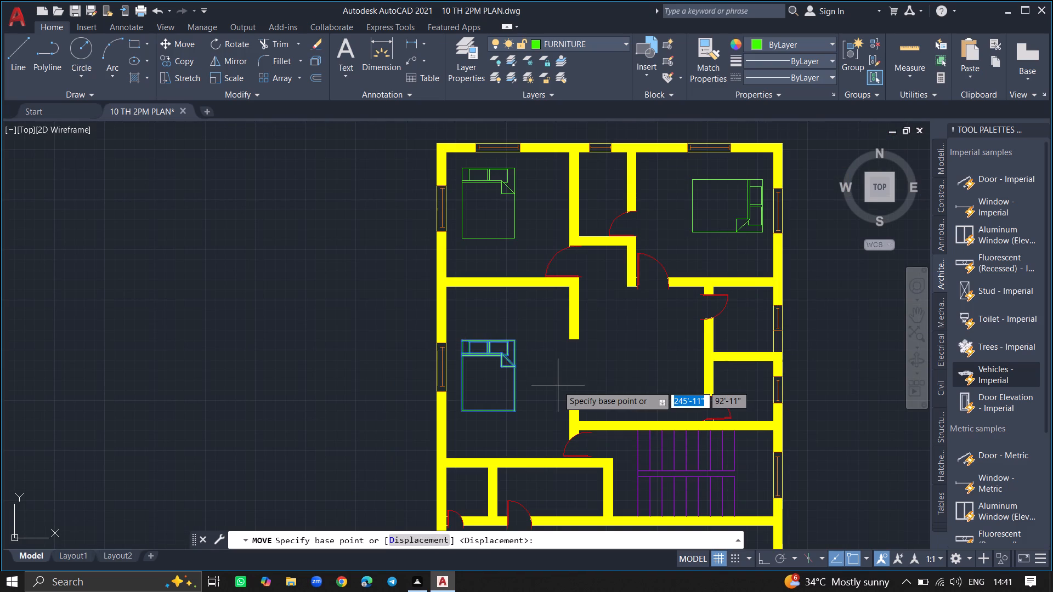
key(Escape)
Rotate the bed in the room below the top-left bedroom a quarter turn counterclockwise so its headboard faces the left outer wall.
text(RO)
key(Return)
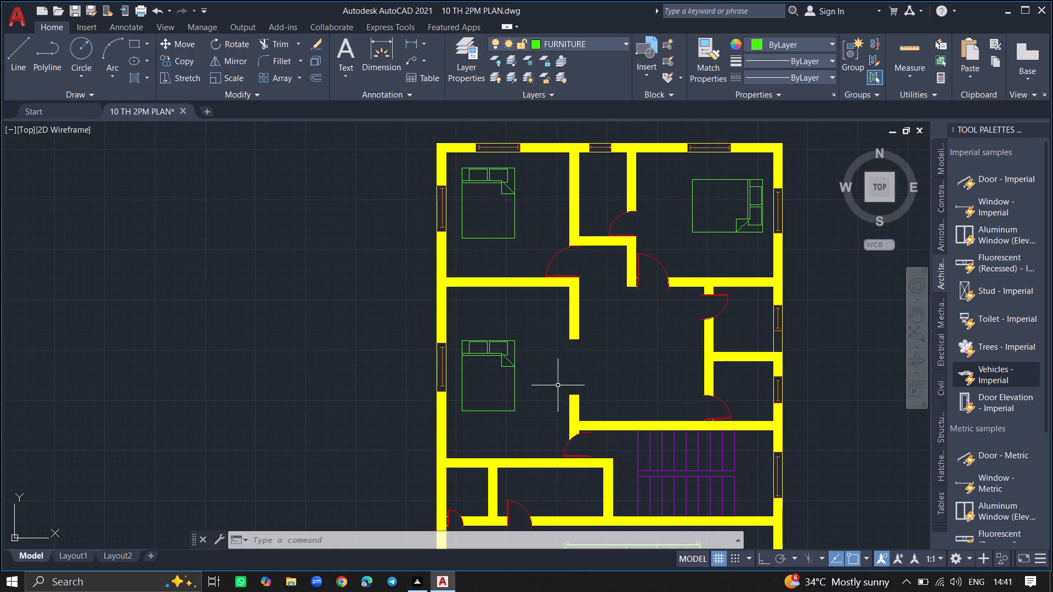
click(515, 372)
key(Return)
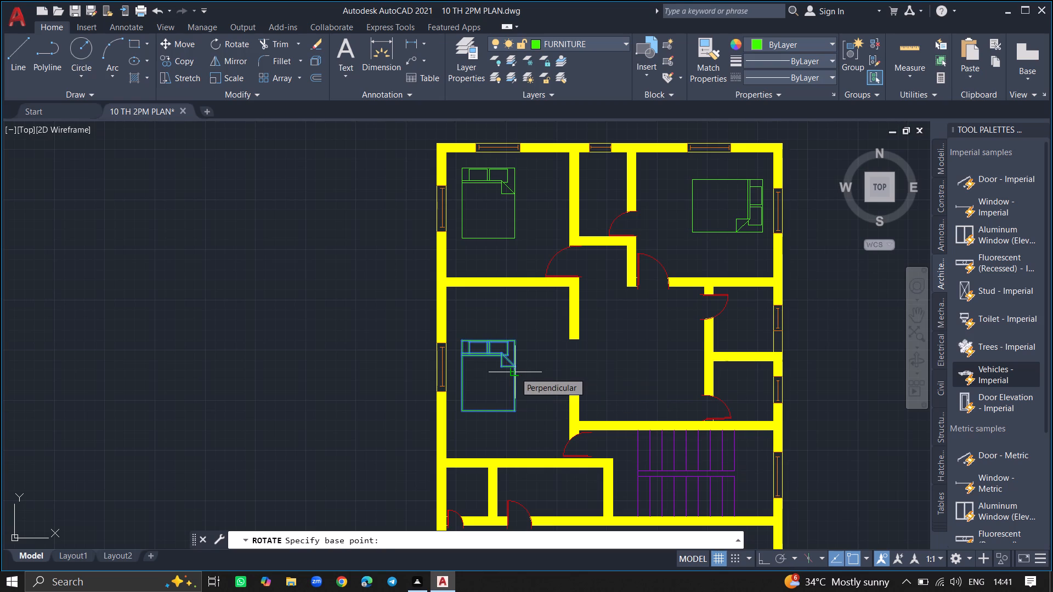
click(488, 337)
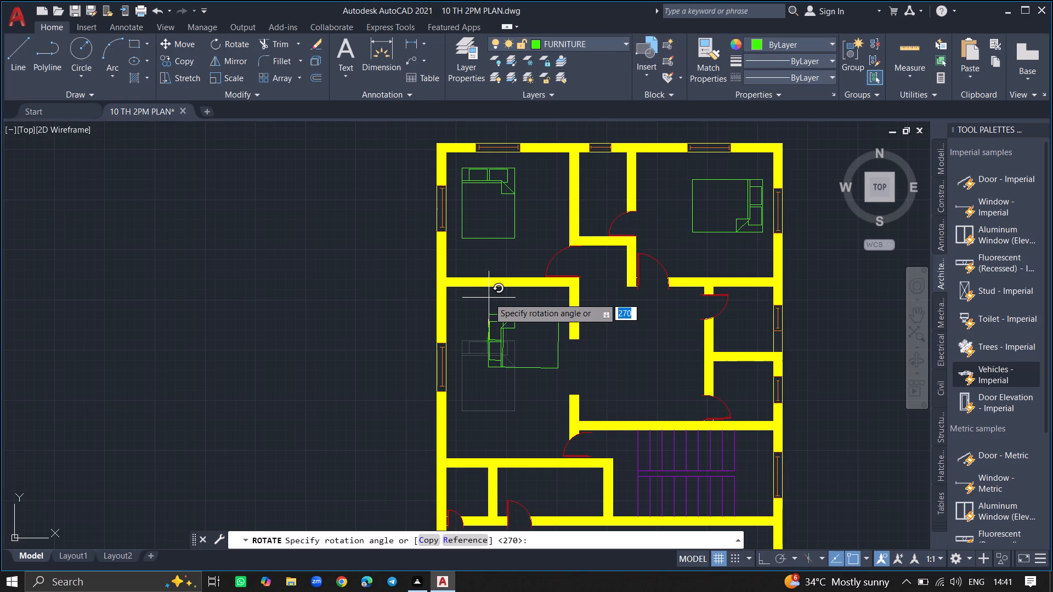
key(F8)
click(489, 298)
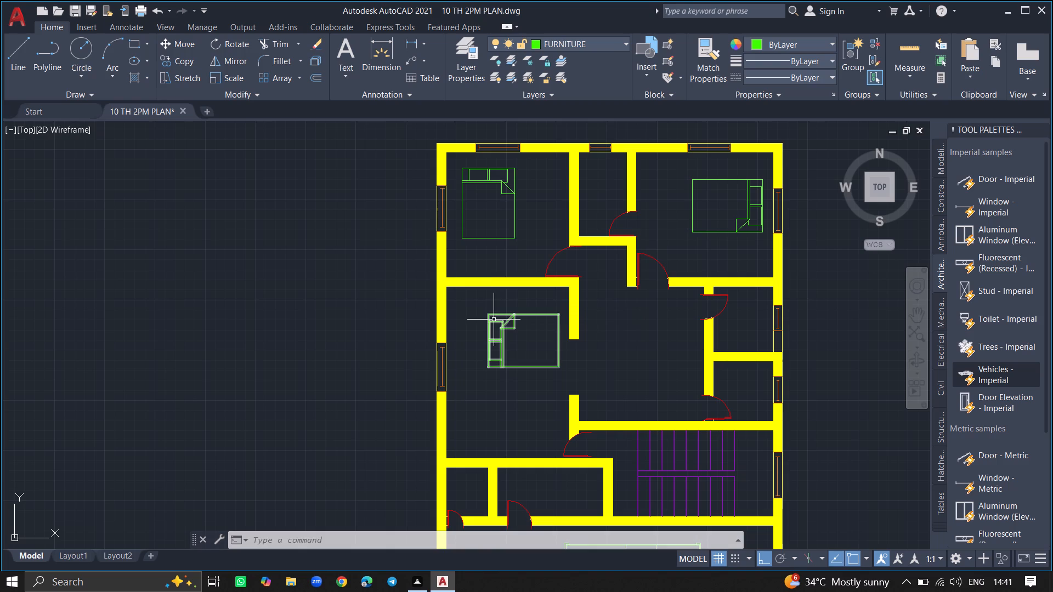
Move the rotated bed freely into the room's upper-left corner, with its headboard close to the left outer wall.
click(494, 320)
text(MOVE)
key(Return)
click(494, 320)
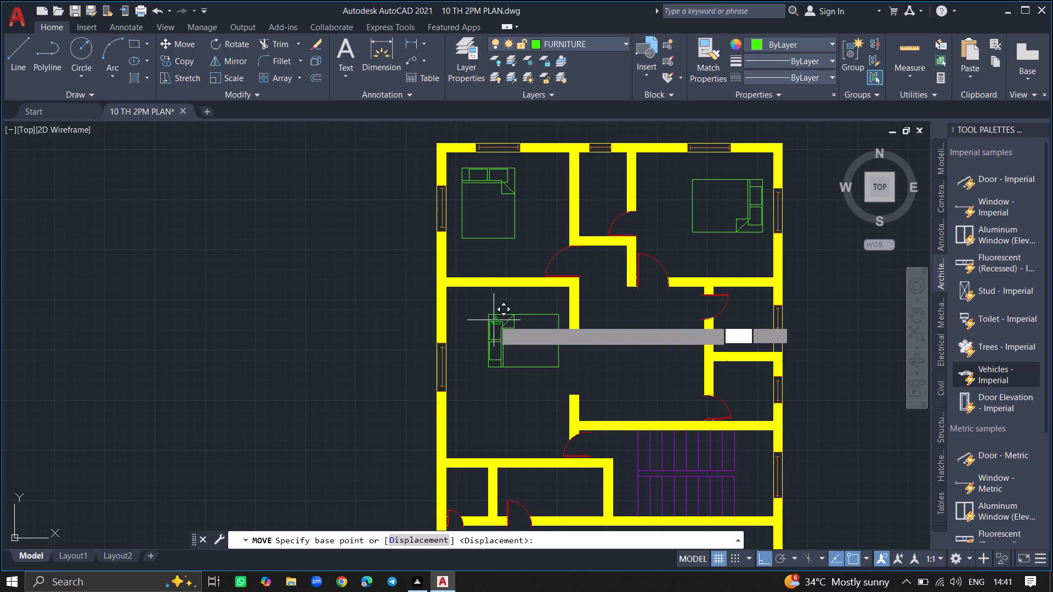
key(F8)
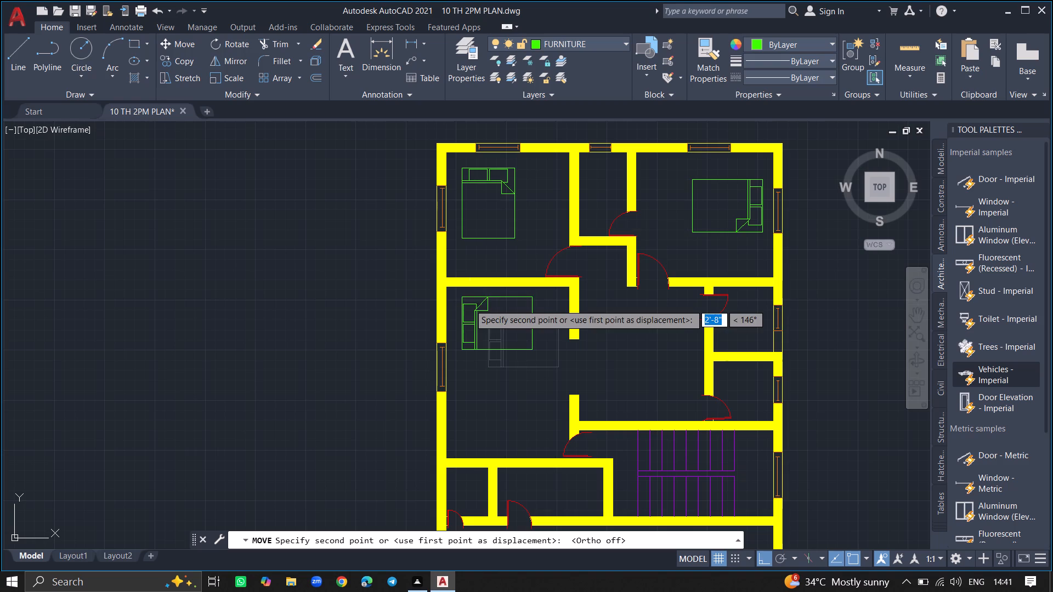
ctrl+scroll(469, 304, up, 5)
ctrl+scroll(412, 259, down, 5)
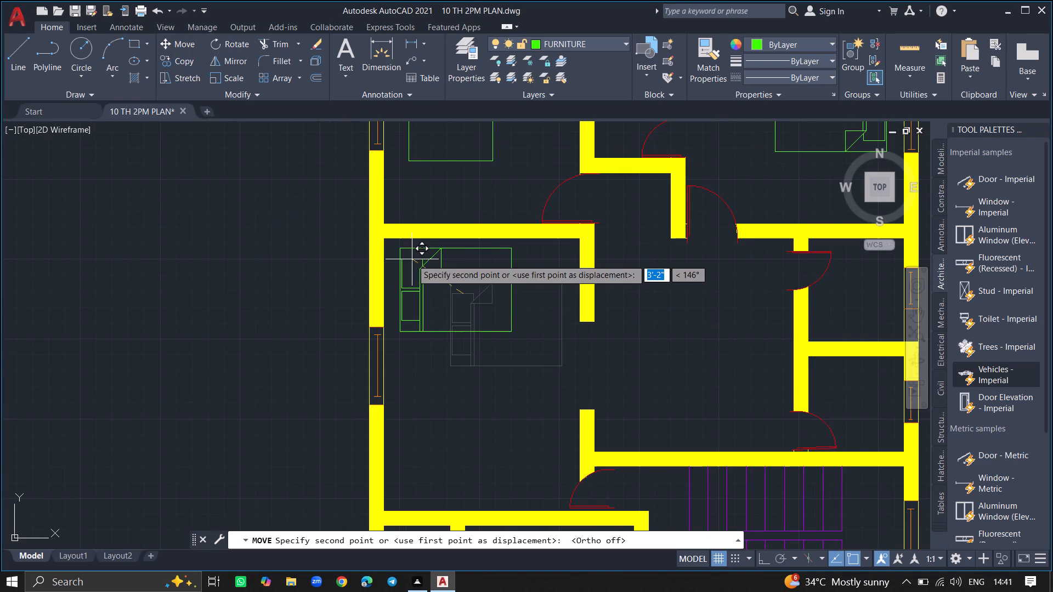
click(404, 260)
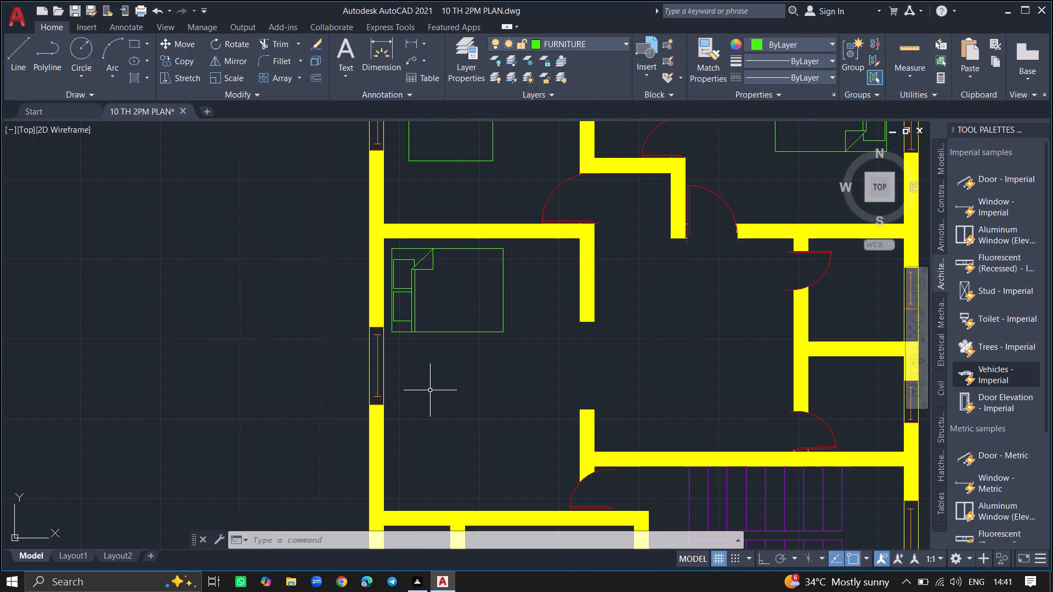
Draw a narrow wardrobe rectangle about 6'-7" long beside the right wall of the top-left bedroom.
ctrl+scroll(430, 390, down, 3)
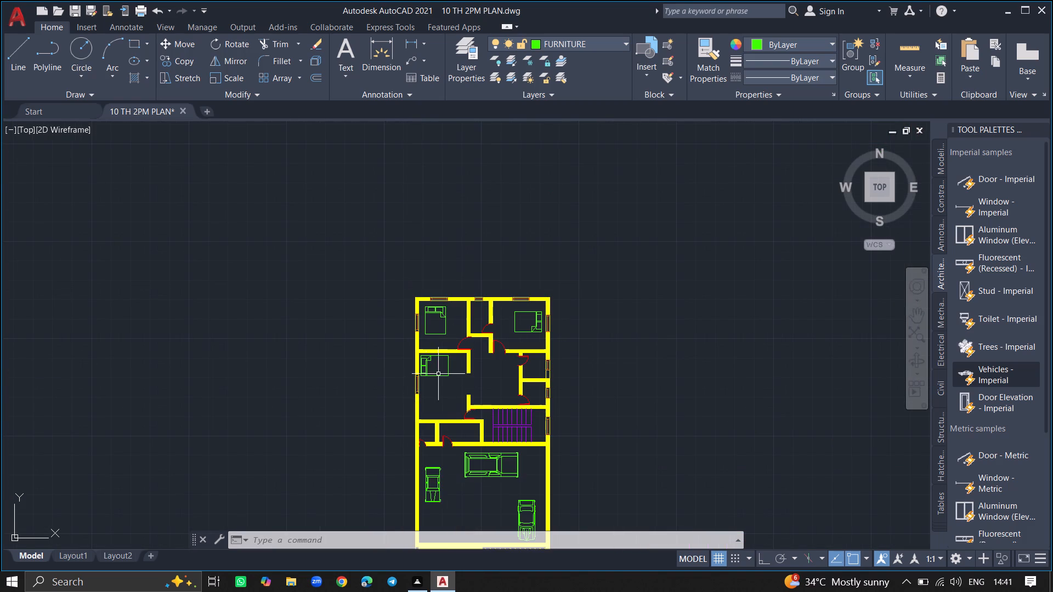
ctrl+scroll(417, 311, up, 2)
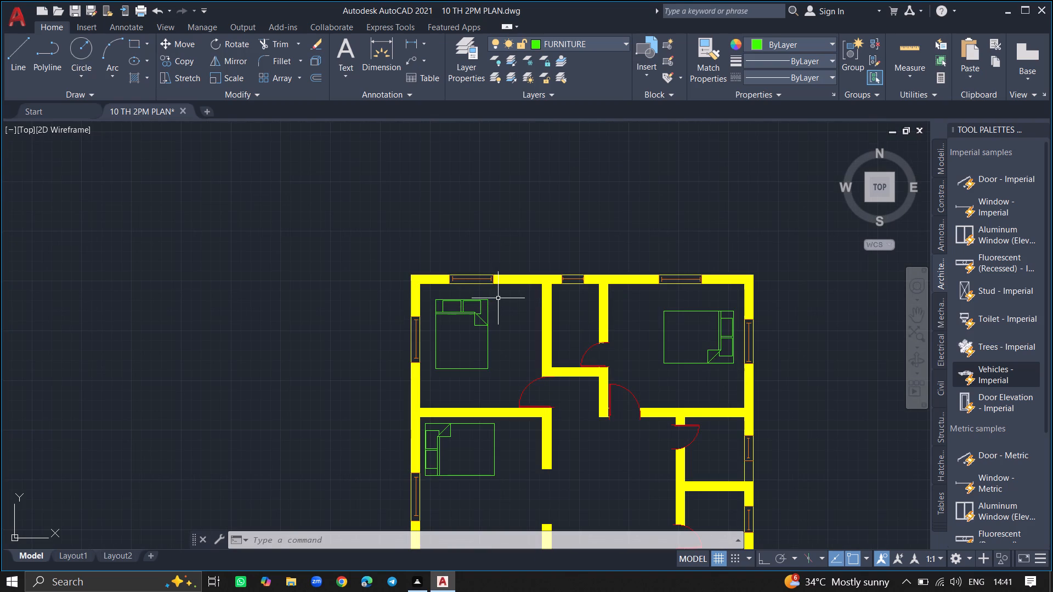
ctrl+scroll(513, 298, up, 1)
text(REC)
key(Return)
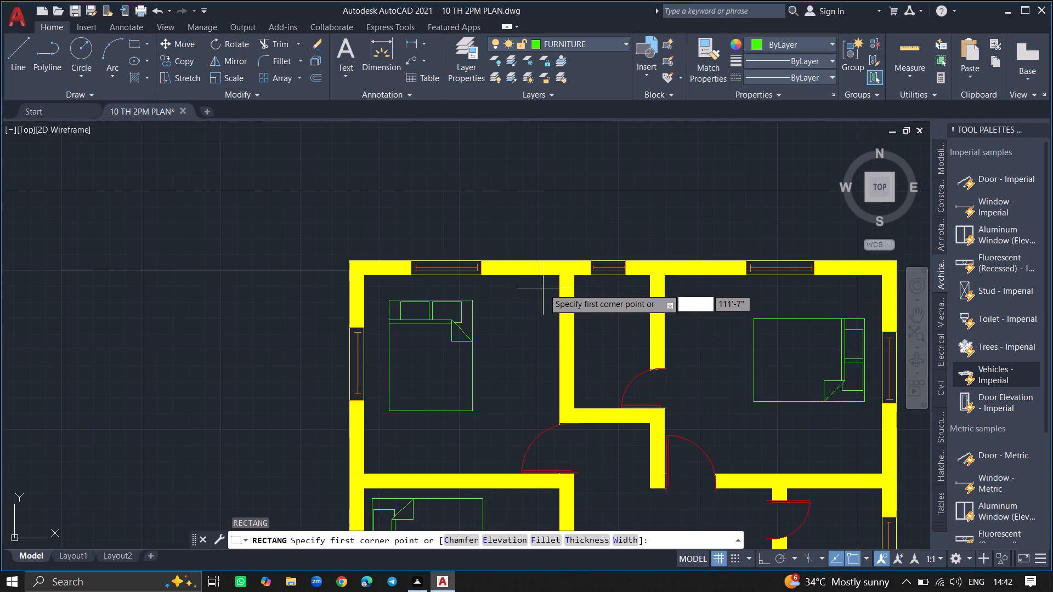
ctrl+scroll(551, 288, up, 3)
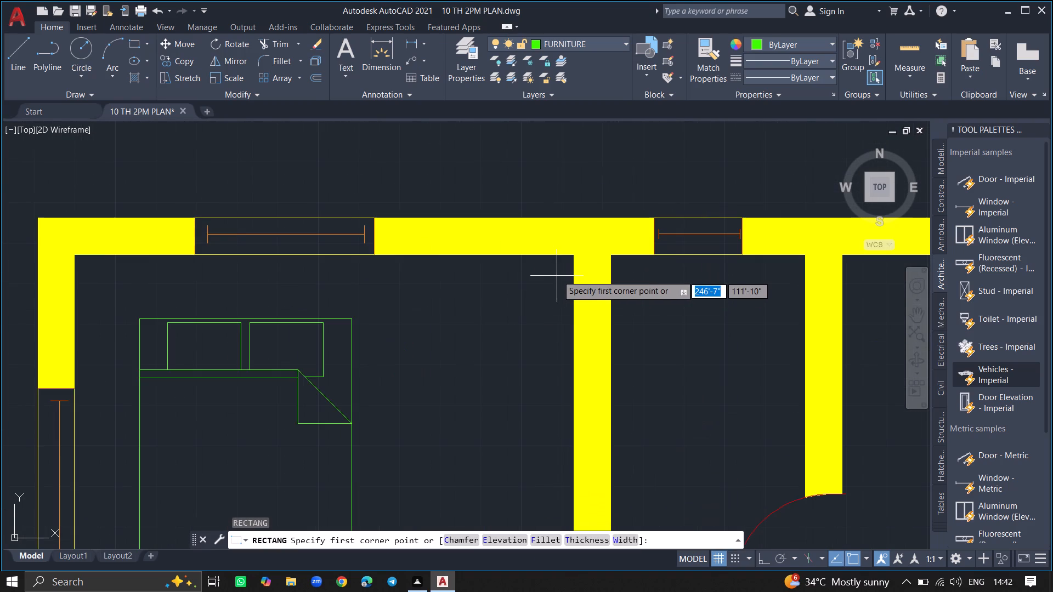
drag(566, 265, 529, 354)
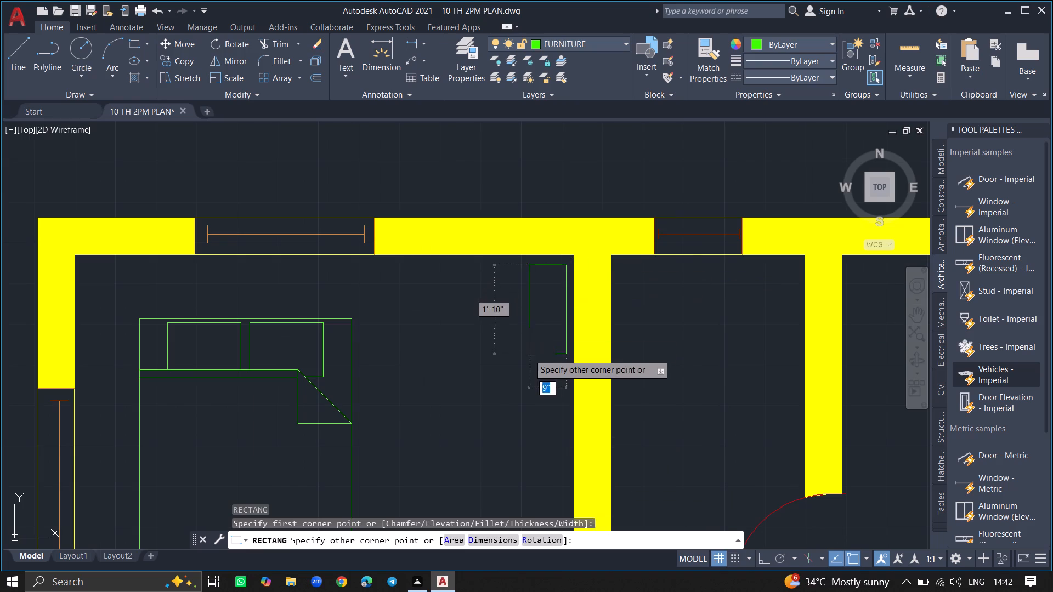
ctrl+scroll(529, 354, down, 3)
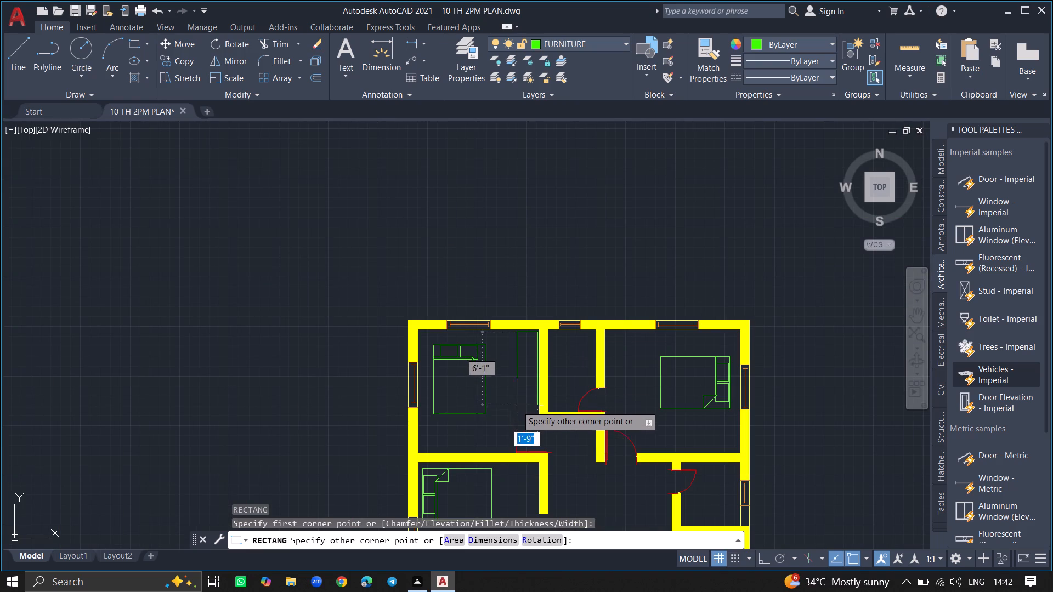
click(518, 411)
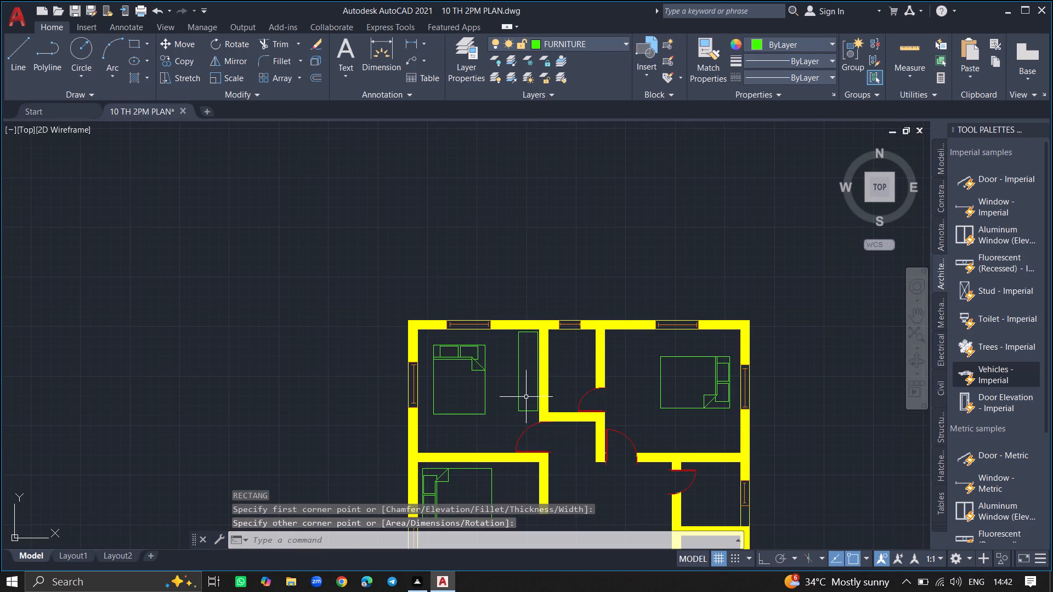
Draw the wardrobe's lengthwise centre line from the midpoint of its bottom edge to the midpoint of its top edge.
ctrl+scroll(526, 397, up, 3)
key(l)
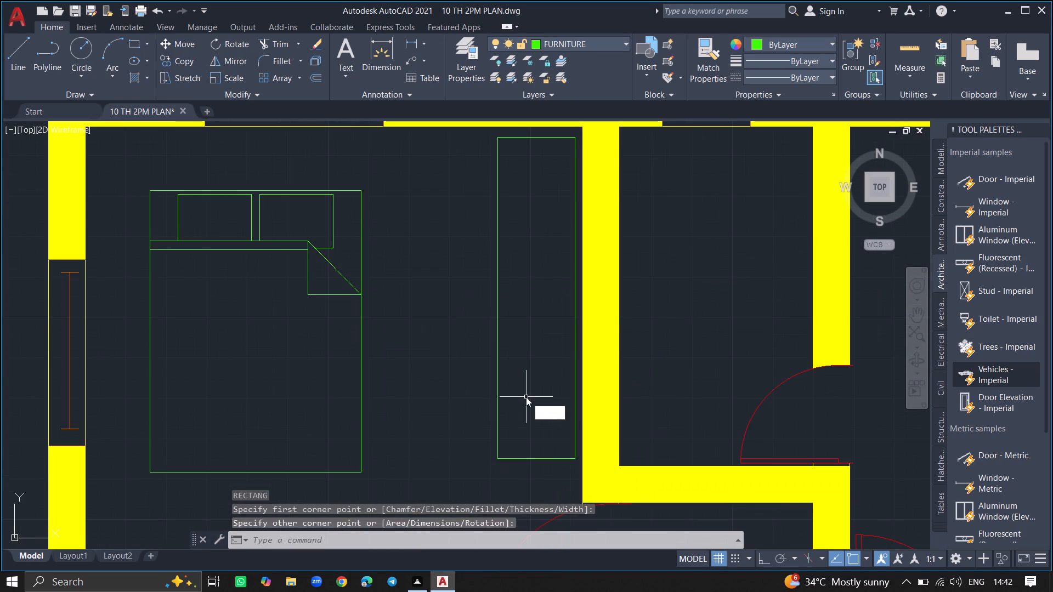
key(Return)
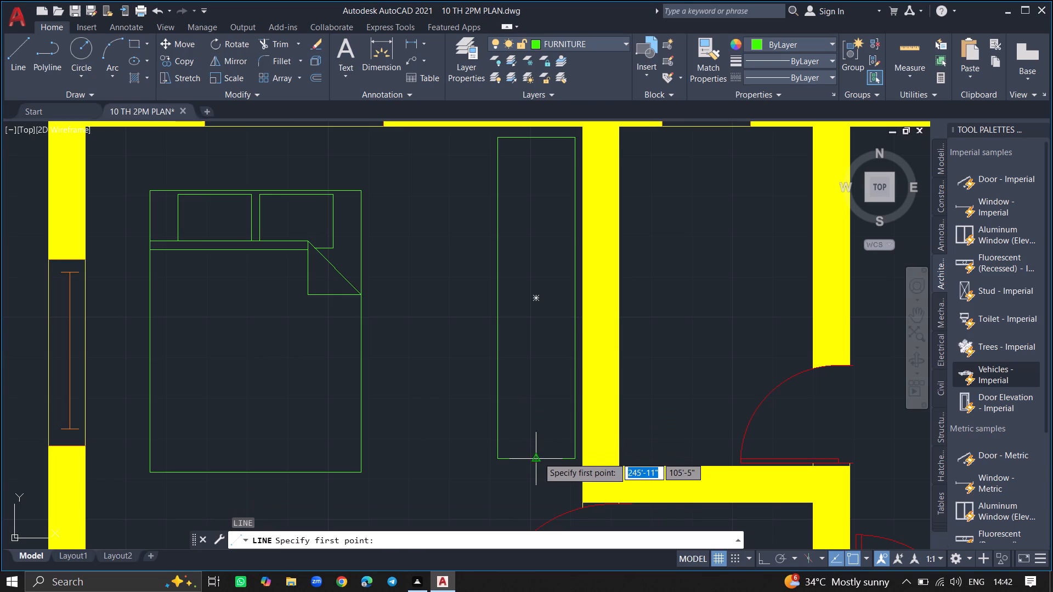
drag(538, 457, 539, 296)
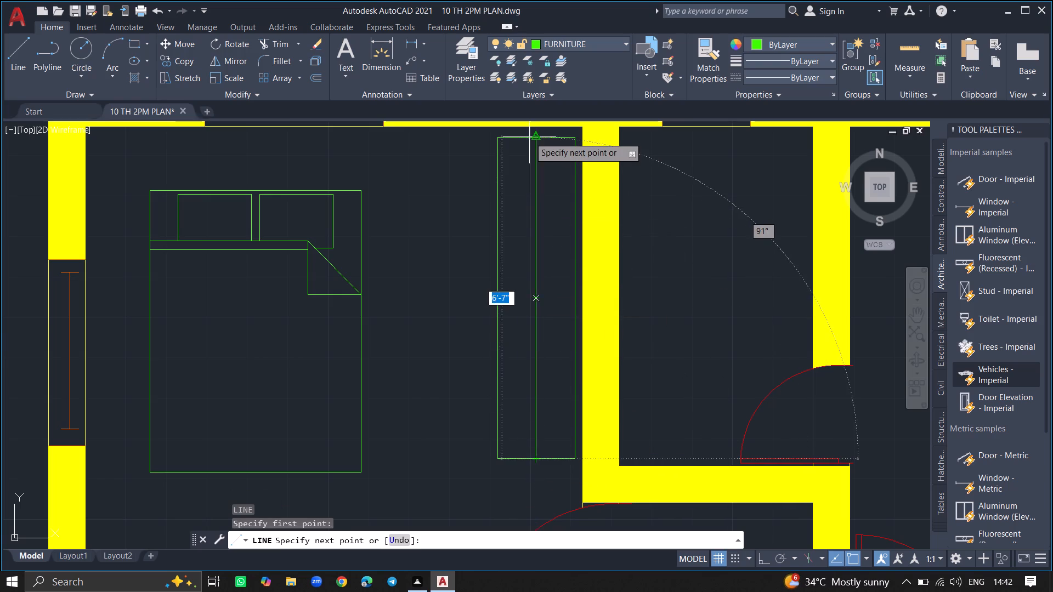
click(535, 135)
key(Return)
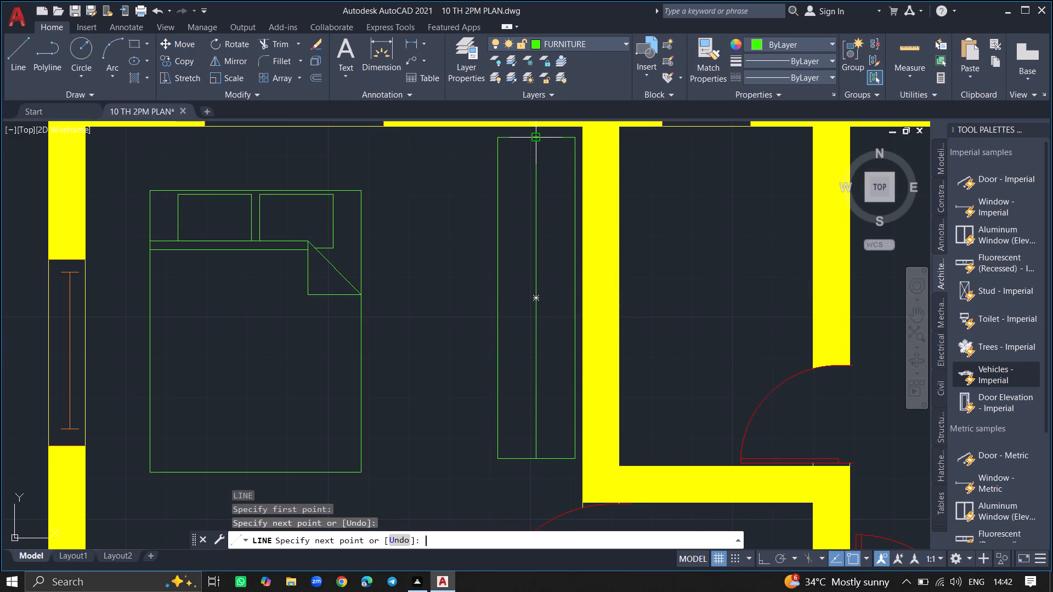
Draw a short diagonal hanger line across the wardrobe's centre line near its top end.
key(l)
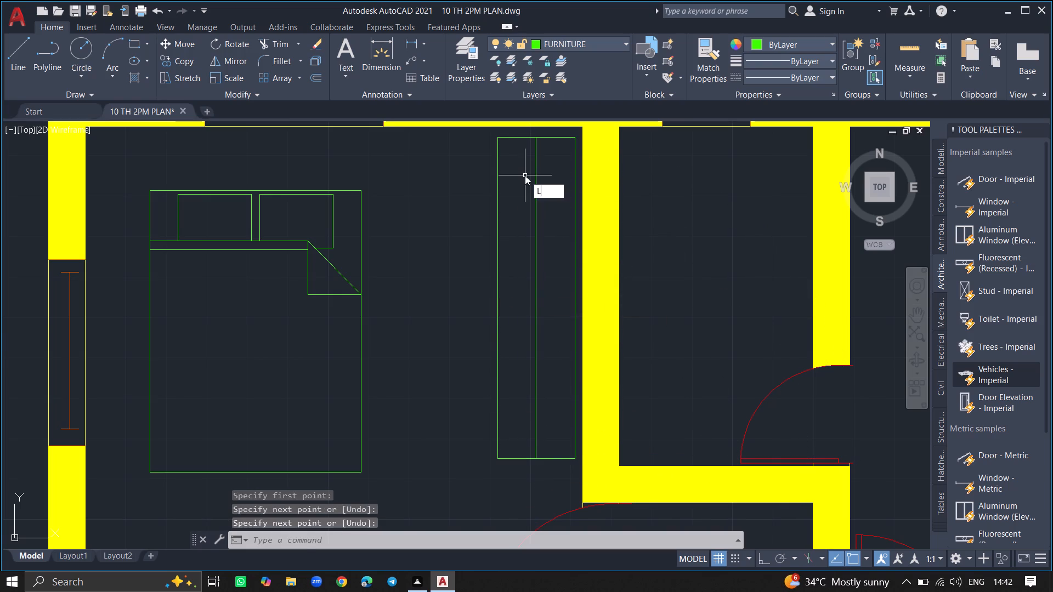
key(Return)
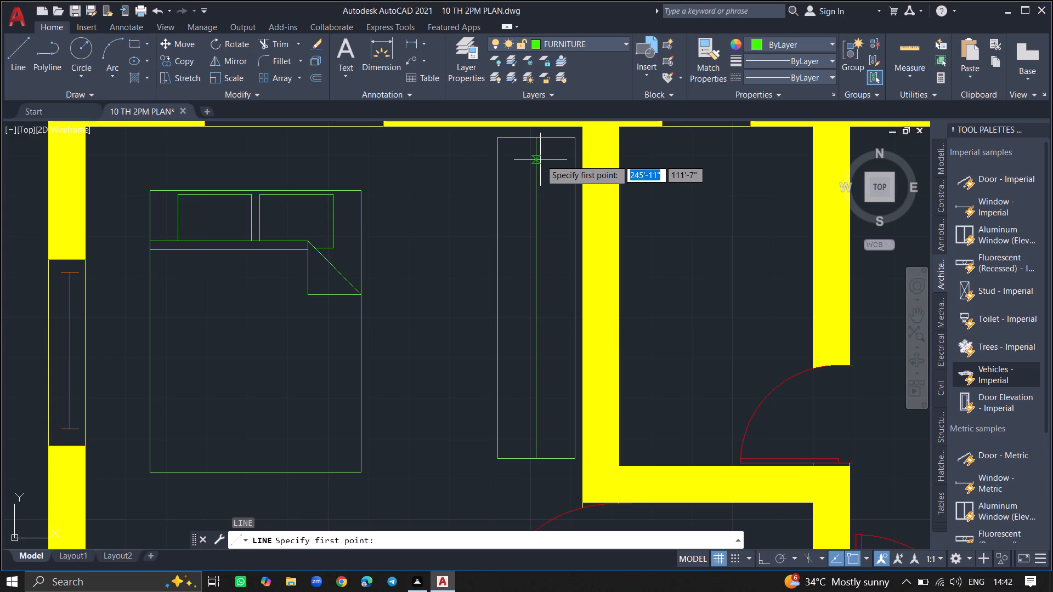
ctrl+scroll(548, 149, up, 2)
ctrl+scroll(548, 149, down, 2)
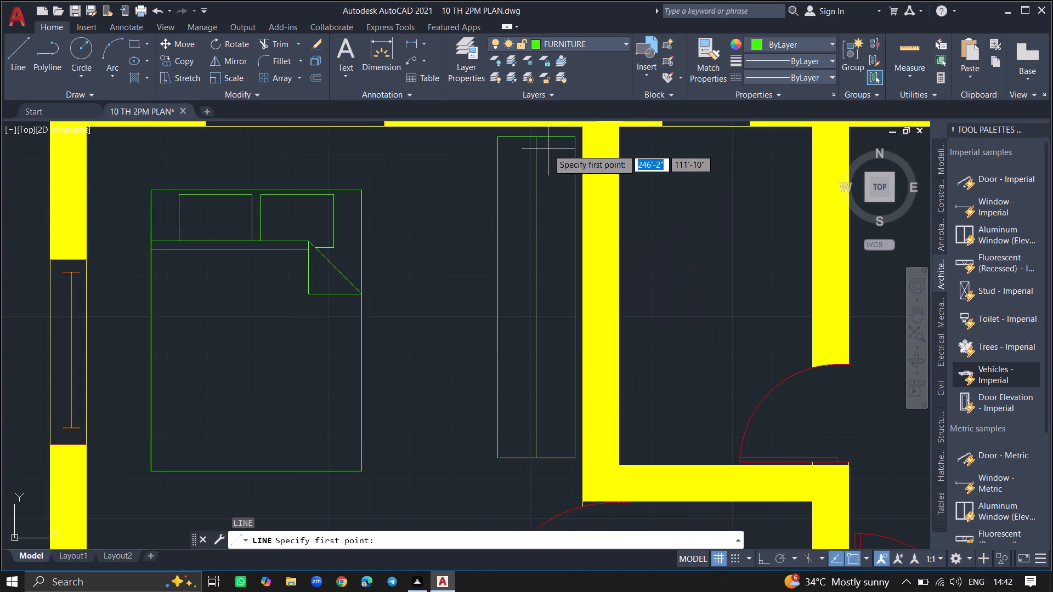
click(551, 147)
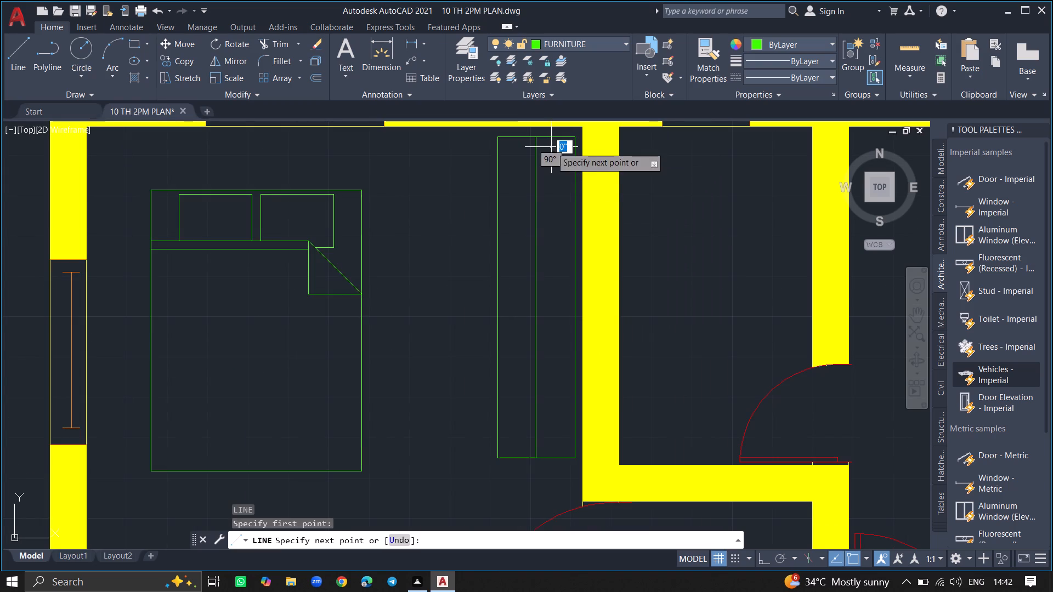
click(519, 179)
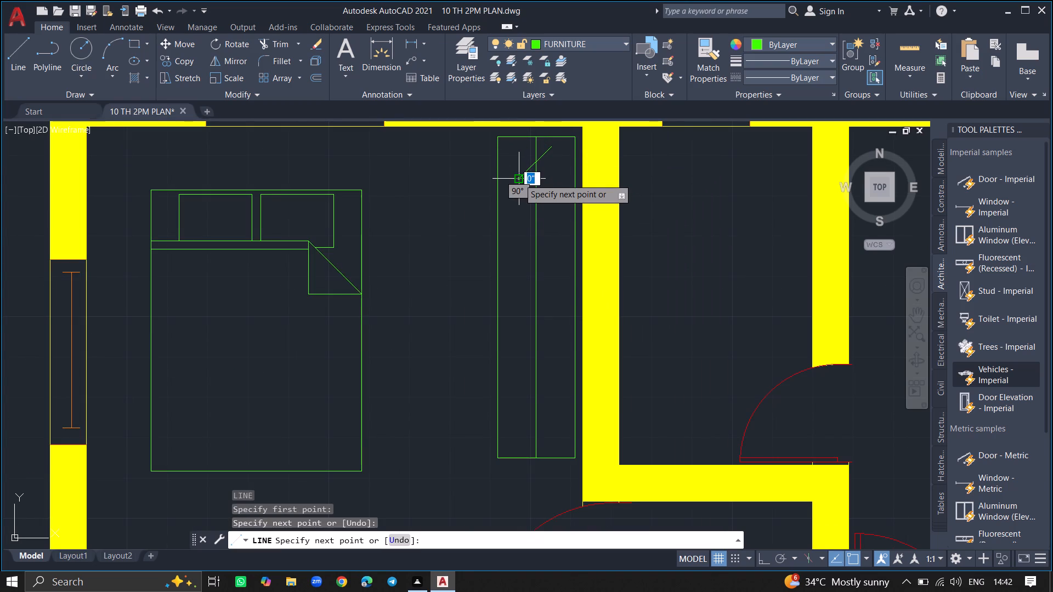
key(Return)
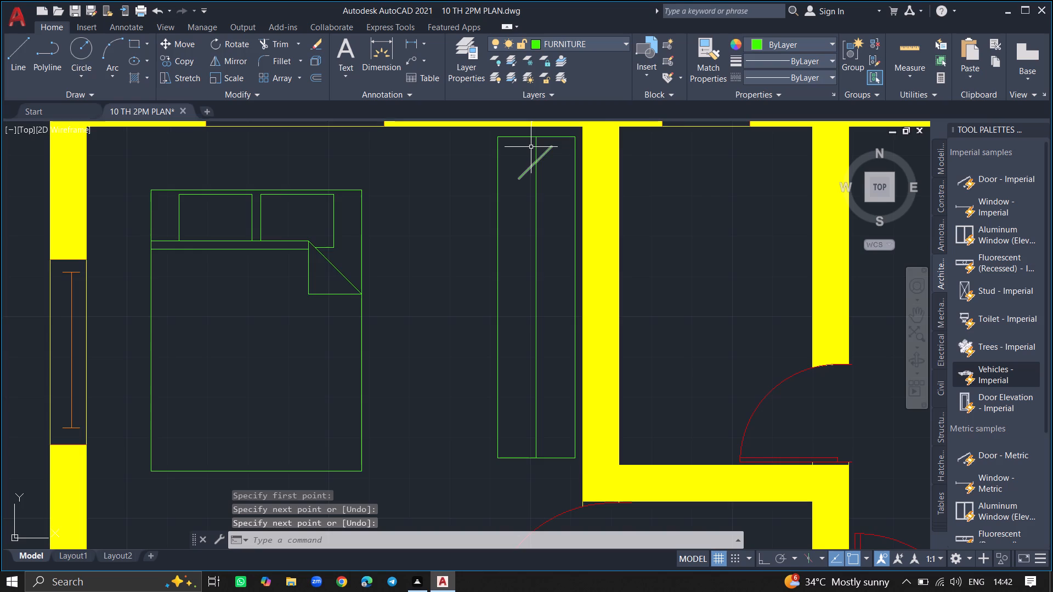
Copy the diagonal hanger line as a fitted array of 20 items down the wardrobe's centre line, ending near its bottom edge.
ctrl+scroll(531, 147, up, 2)
click(534, 193)
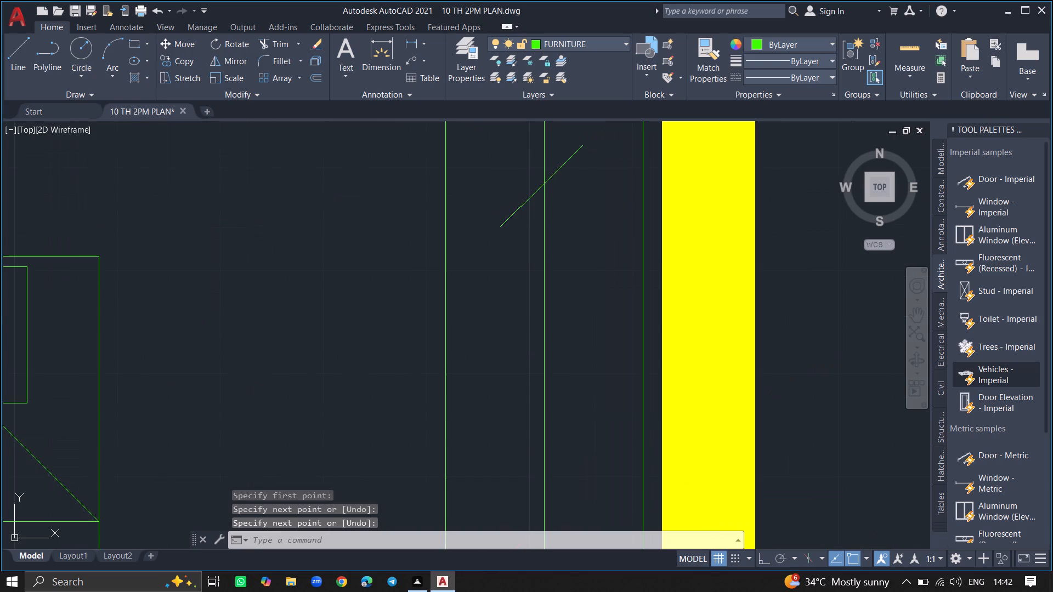
text(COPY)
key(Return)
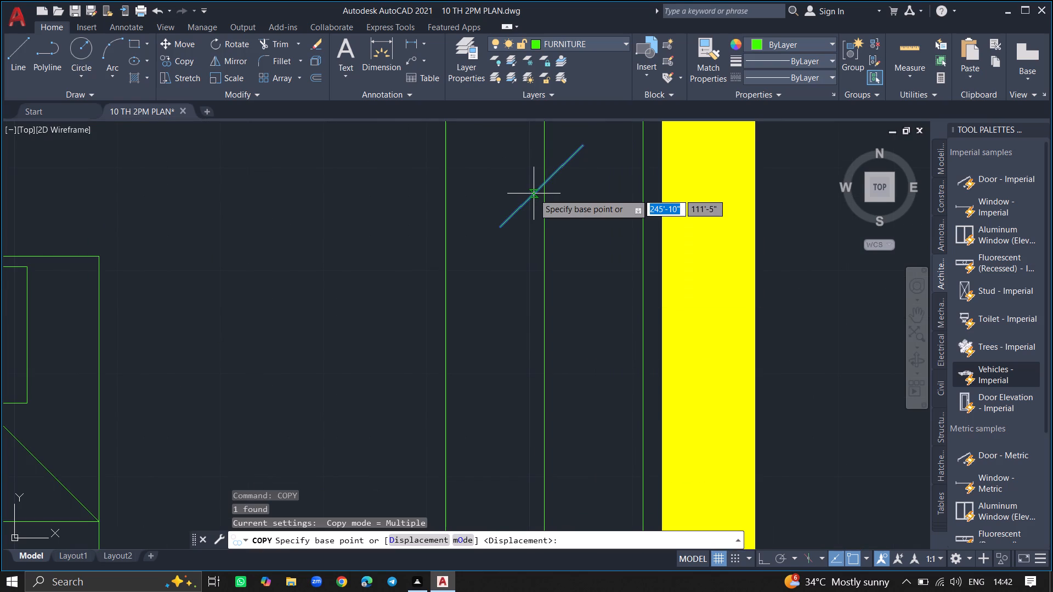
click(534, 193)
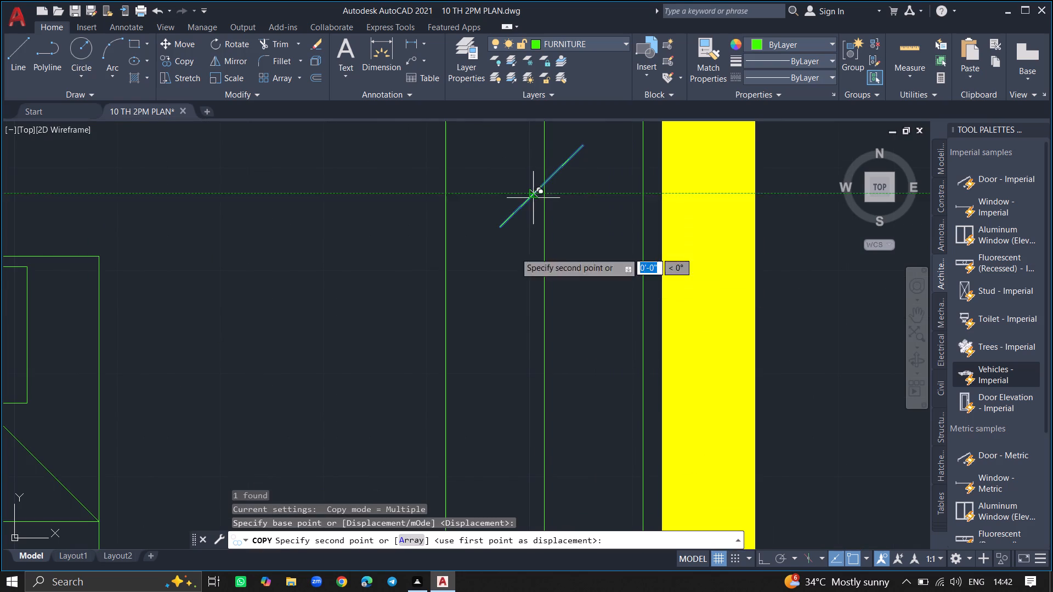
click(417, 536)
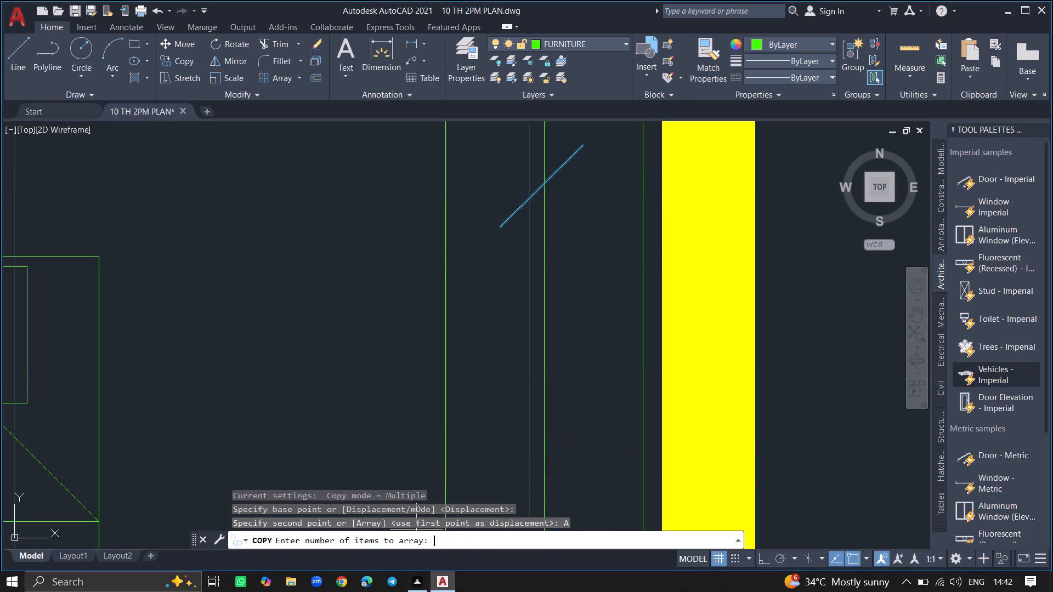
text(20)
key(Return)
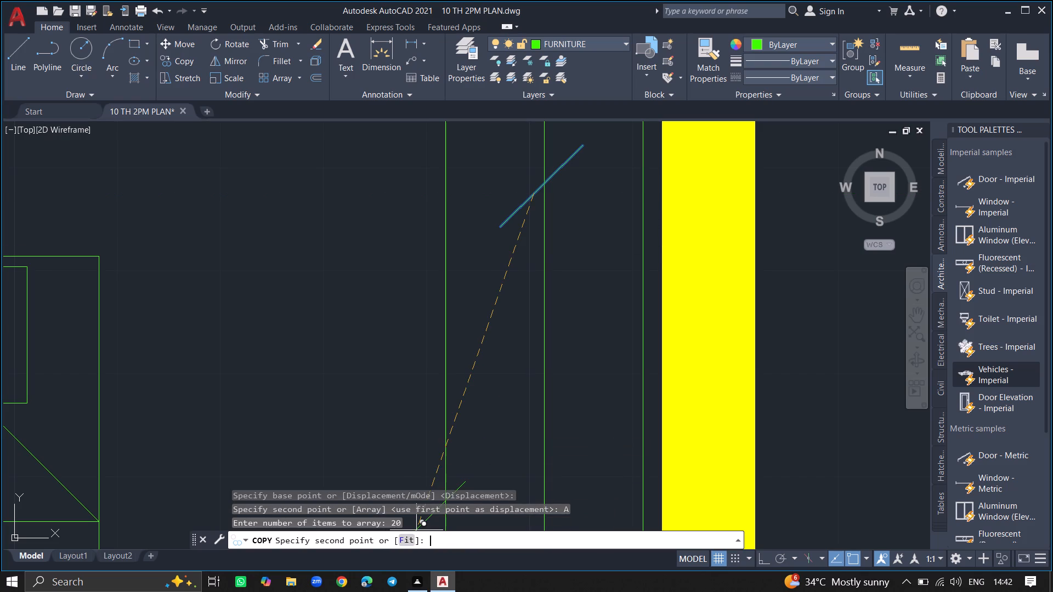
click(407, 540)
ctrl+scroll(506, 411, down, 4)
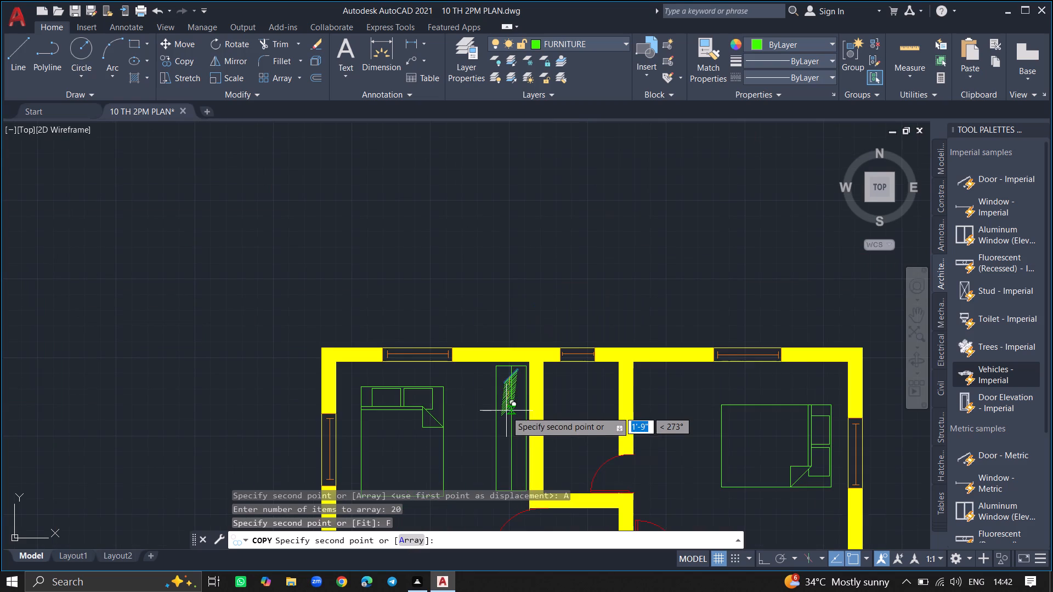
ctrl+scroll(506, 458, down, 3)
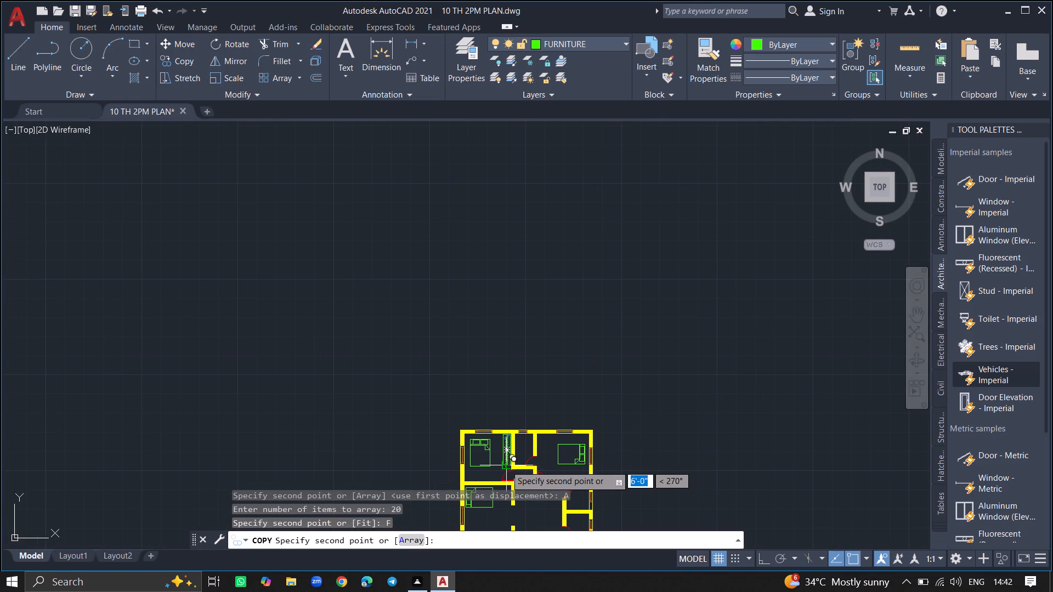
ctrl+scroll(506, 465, up, 6)
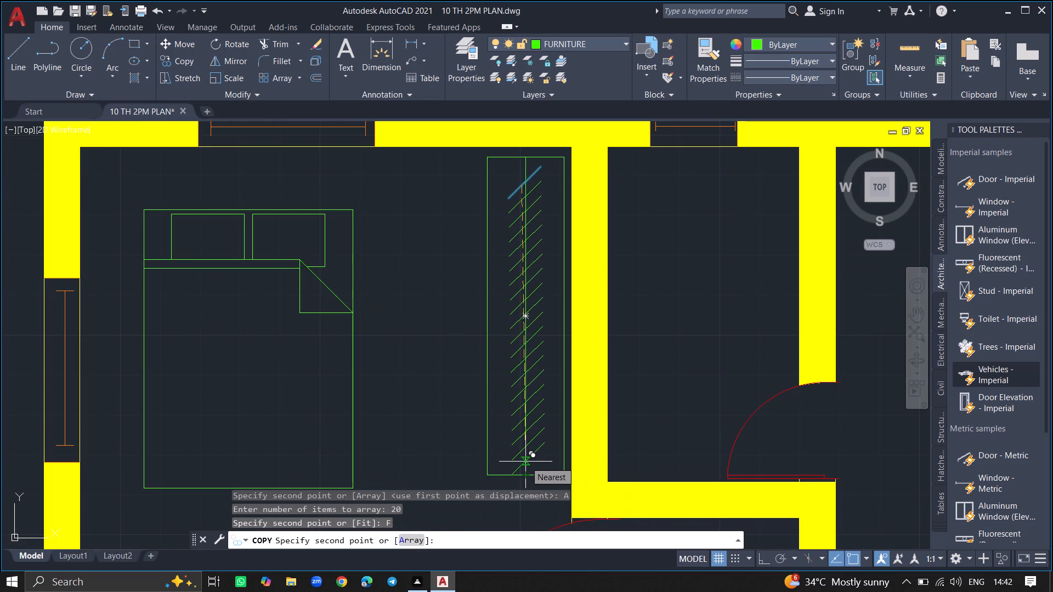
click(525, 462)
key(Return)
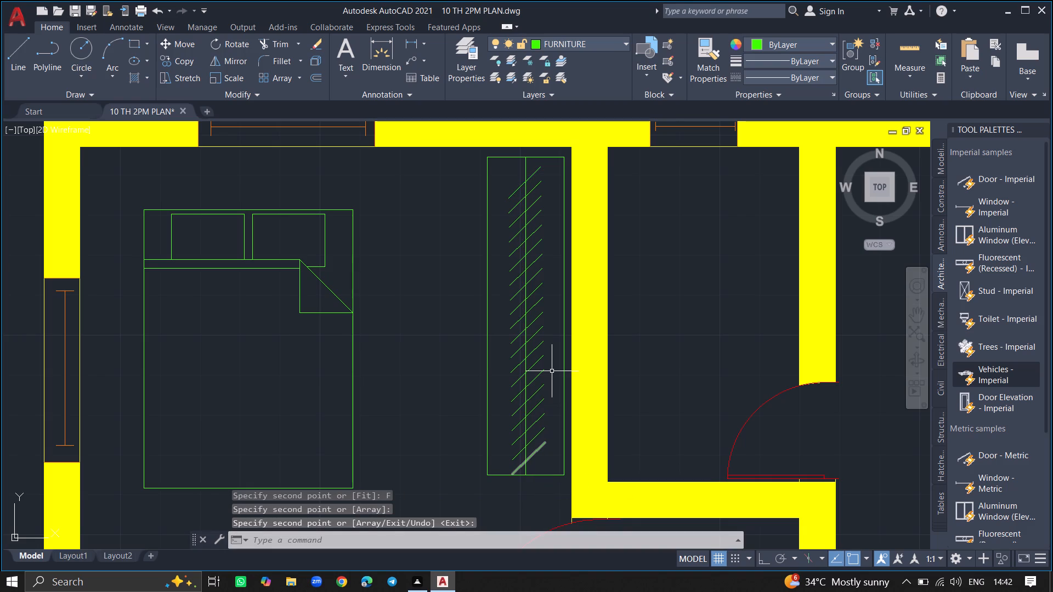
Draw a narrow horizontal wardrobe rectangle about 5'-8" long between the bed and the top wall of the top-right bedroom.
ctrl+scroll(552, 371, down, 2)
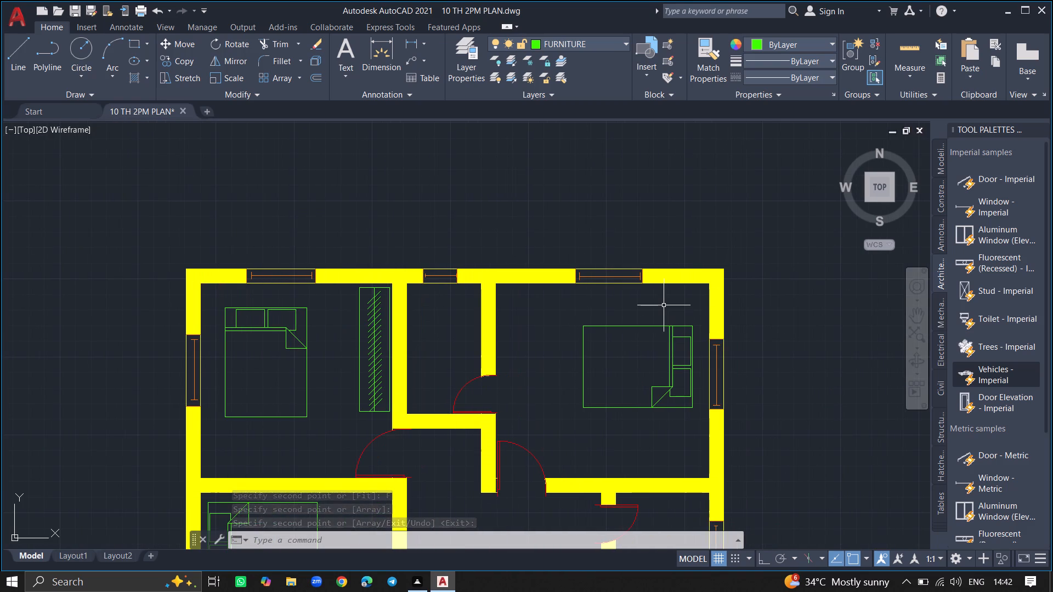
ctrl+scroll(664, 305, up, 2)
text(REC)
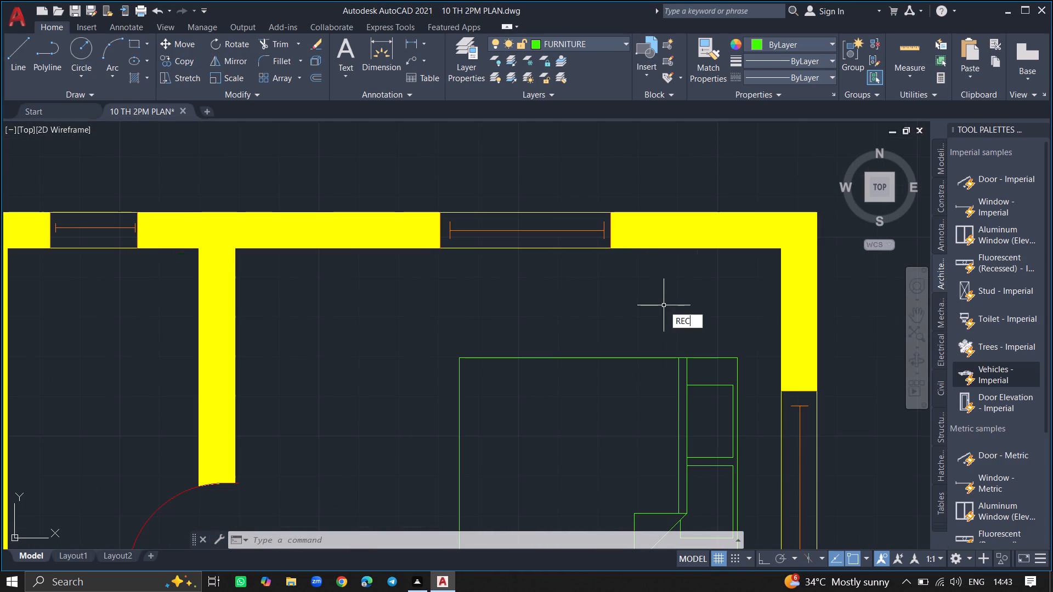
key(Return)
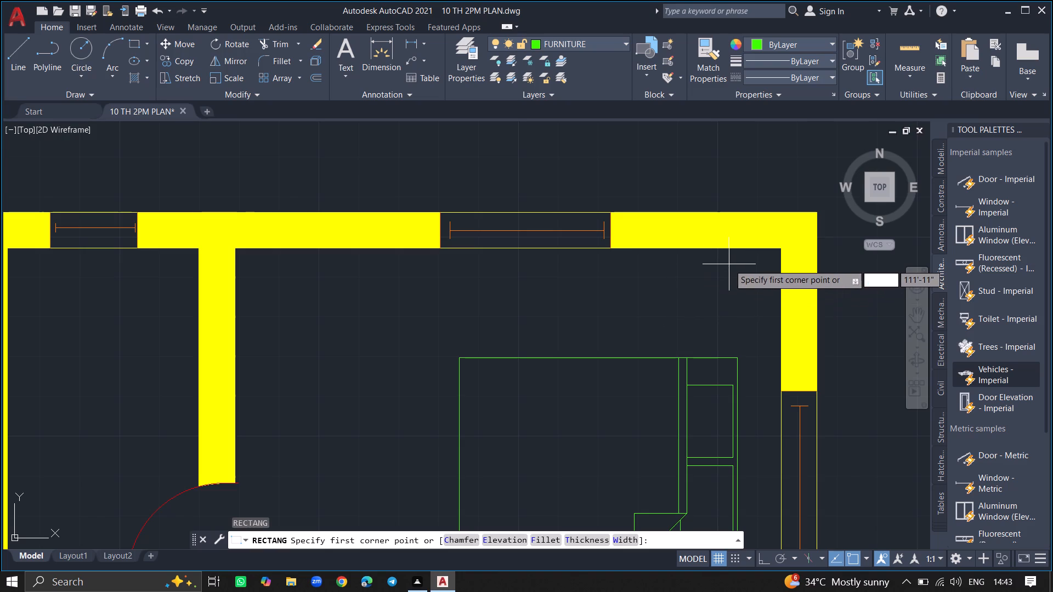
click(729, 264)
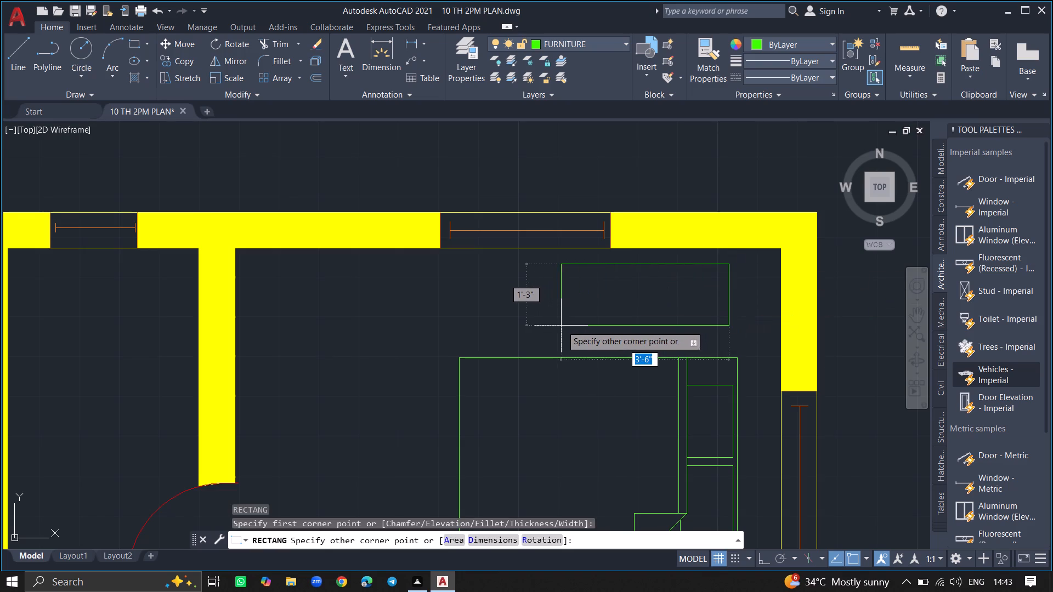
click(453, 316)
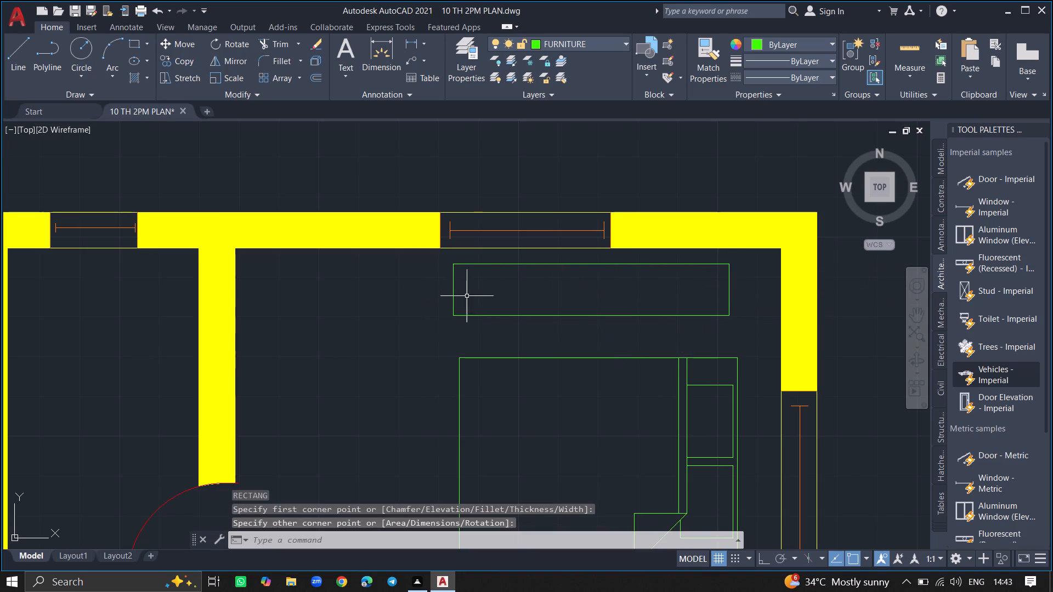
Draw the new wardrobe's horizontal centre line with Ortho on, from the midpoint of its left edge to its right edge.
ctrl+scroll(471, 292, up, 2)
key(l)
key(Return)
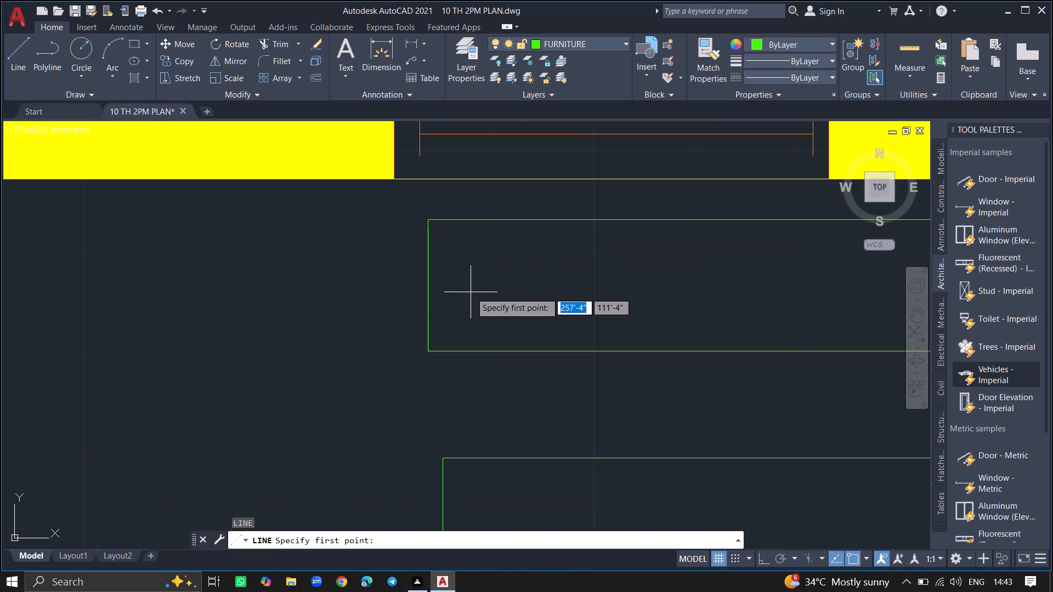
drag(426, 286, 575, 281)
ctrl+scroll(575, 281, down, 1)
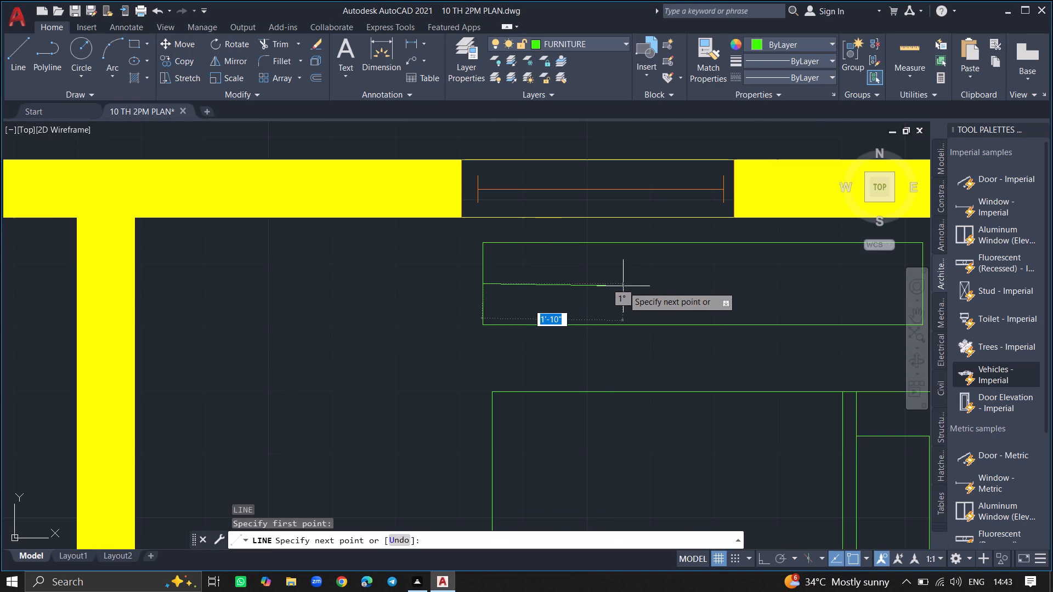
key(F8)
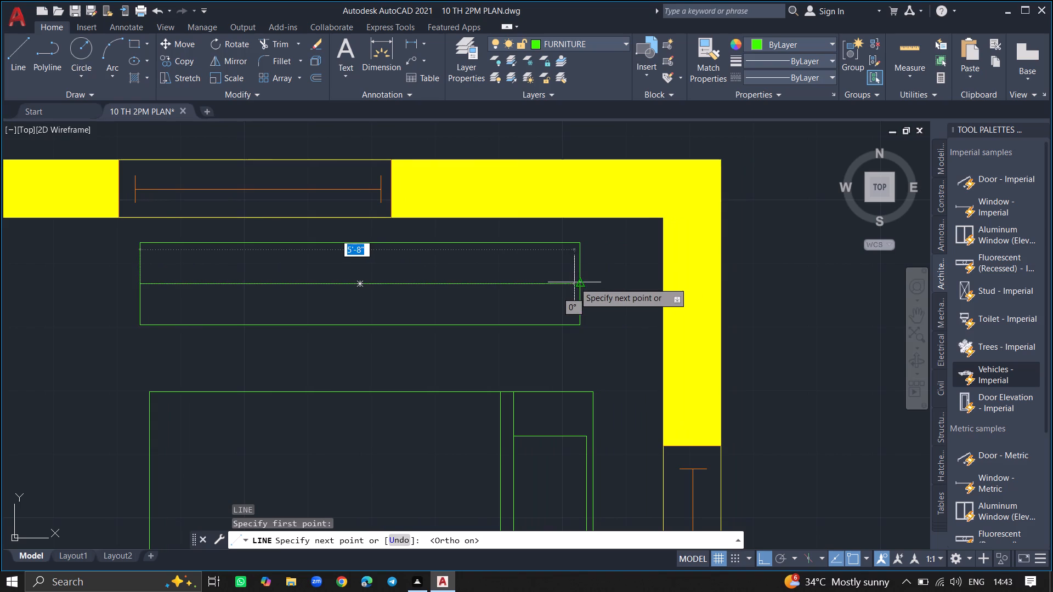
click(579, 284)
key(Return)
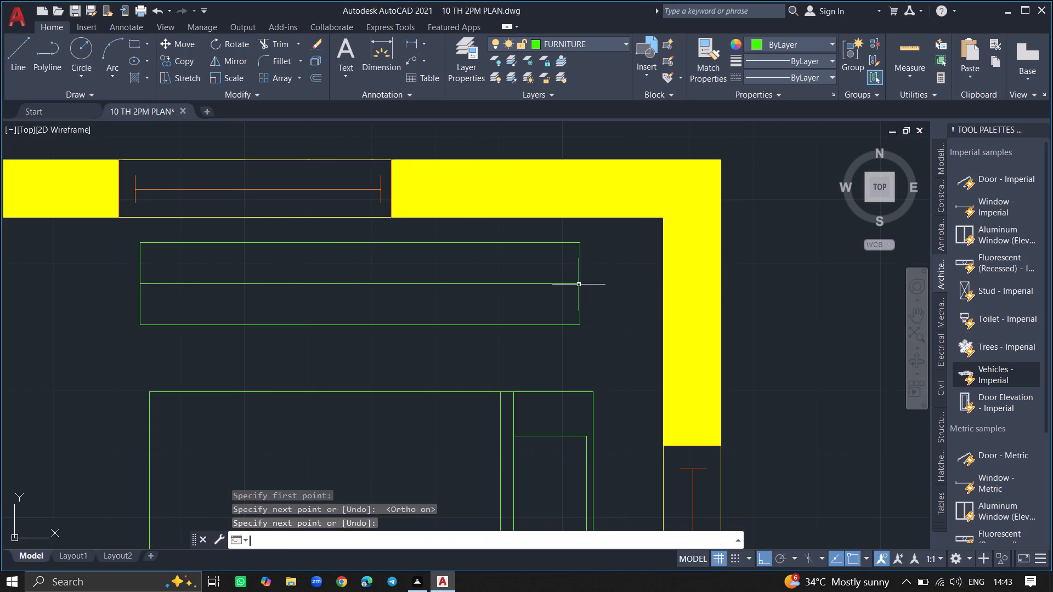
Draw a short diagonal hanger line with Ortho off across the new wardrobe's centre line near its left end.
ctrl+scroll(161, 292, up, 3)
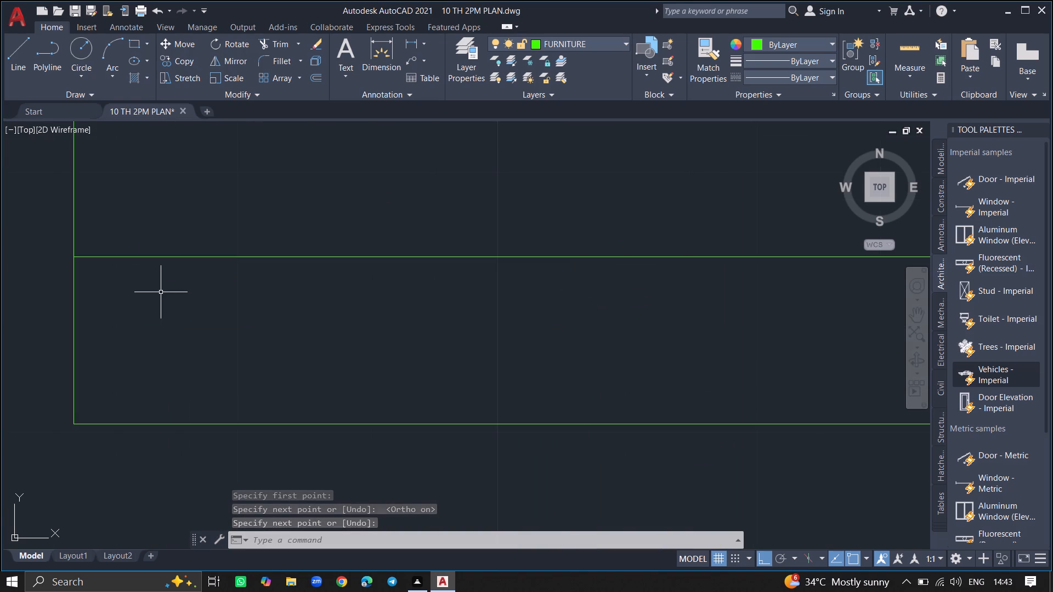
key(l)
key(Return)
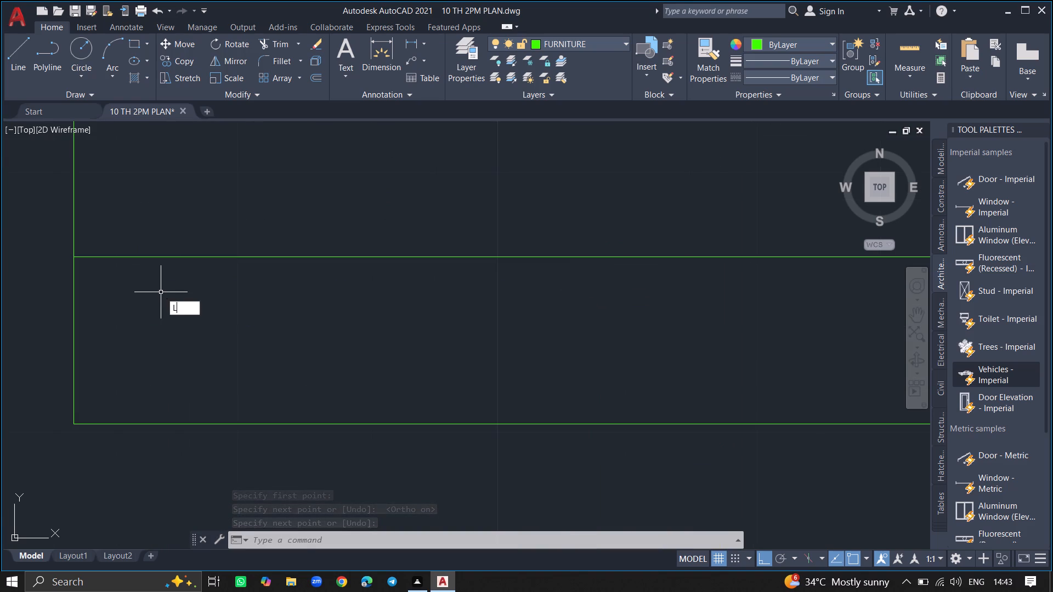
ctrl+scroll(161, 292, down, 2)
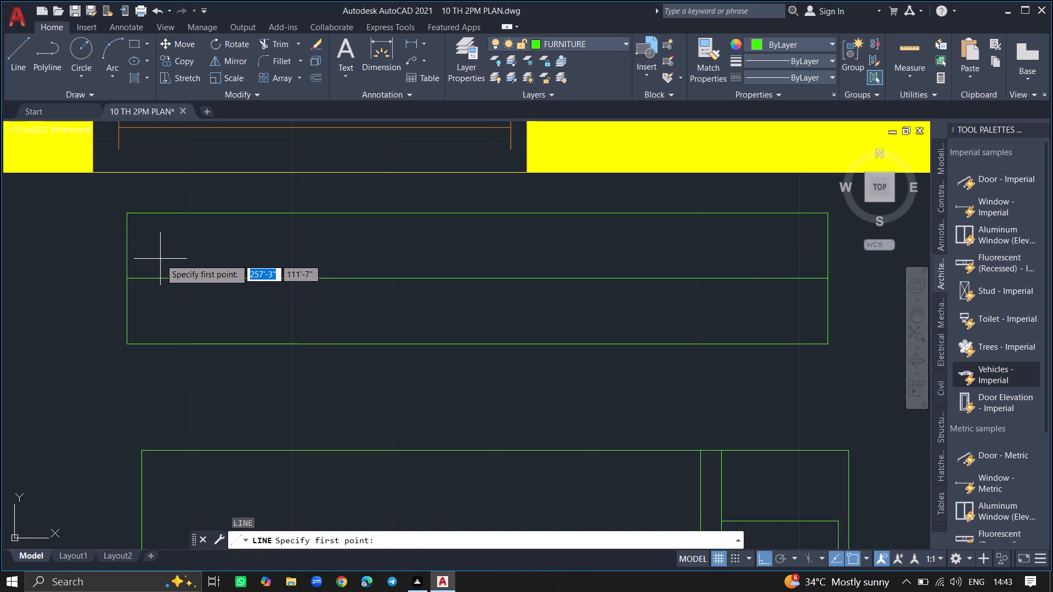
click(160, 259)
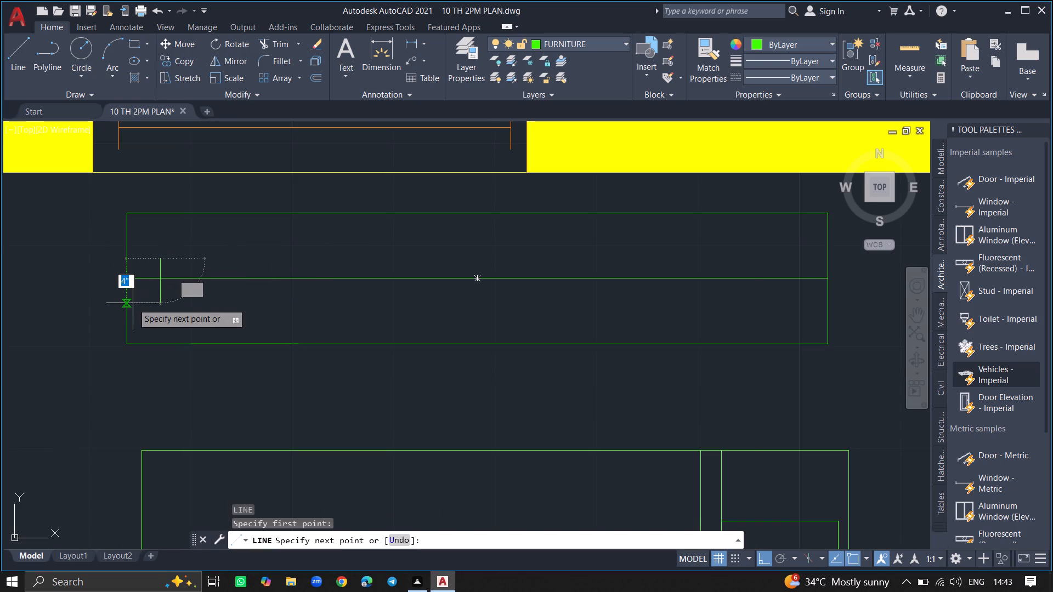
key(F8)
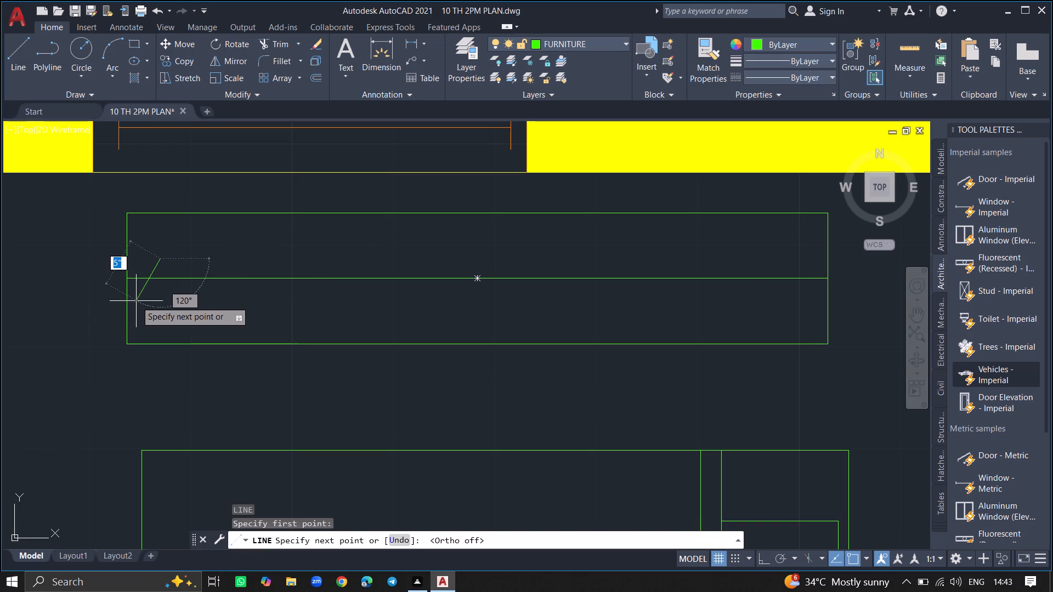
click(133, 310)
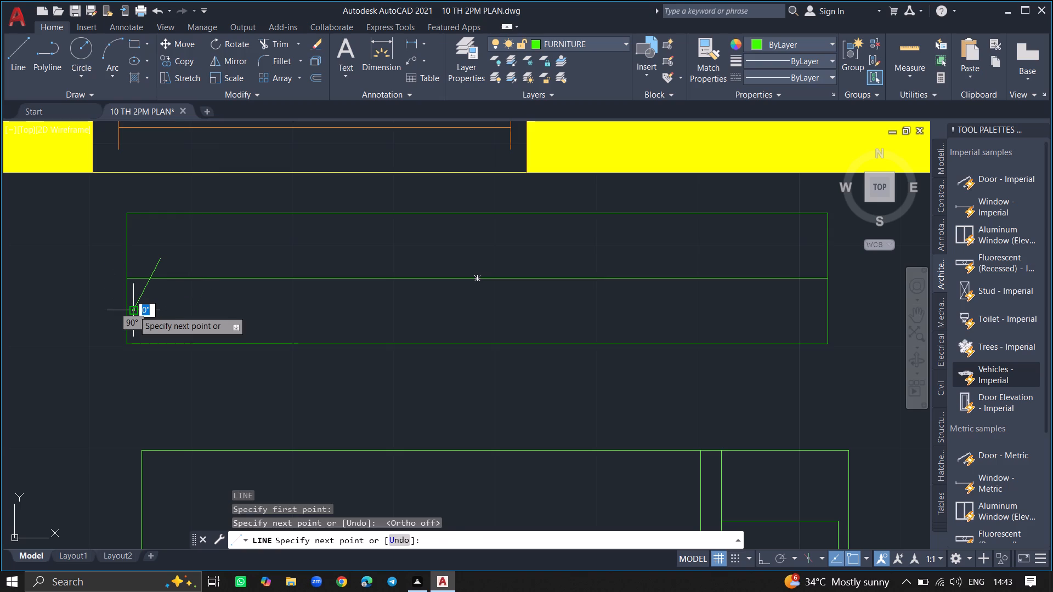
key(Return)
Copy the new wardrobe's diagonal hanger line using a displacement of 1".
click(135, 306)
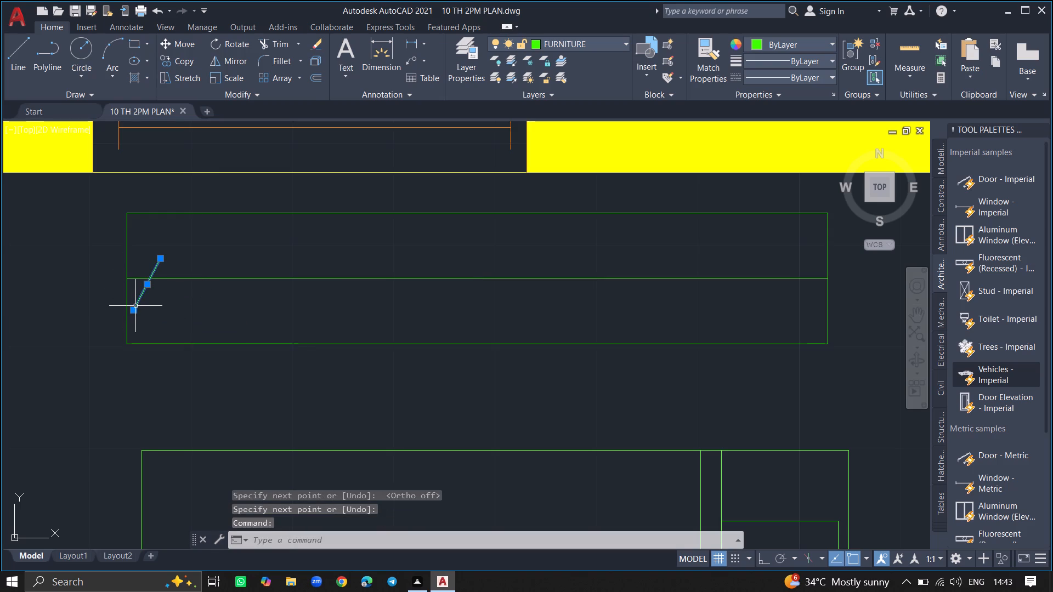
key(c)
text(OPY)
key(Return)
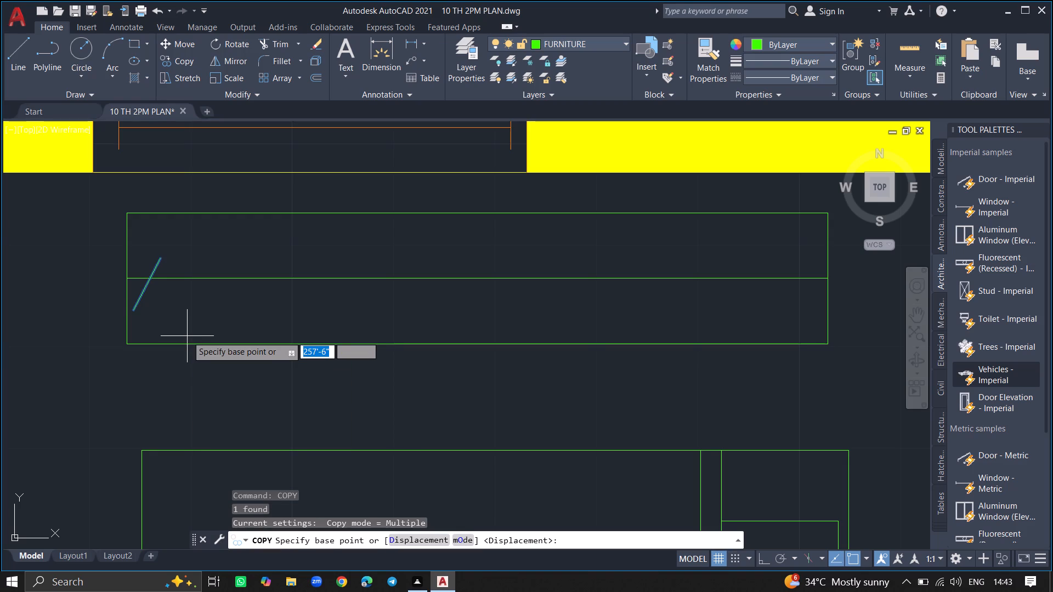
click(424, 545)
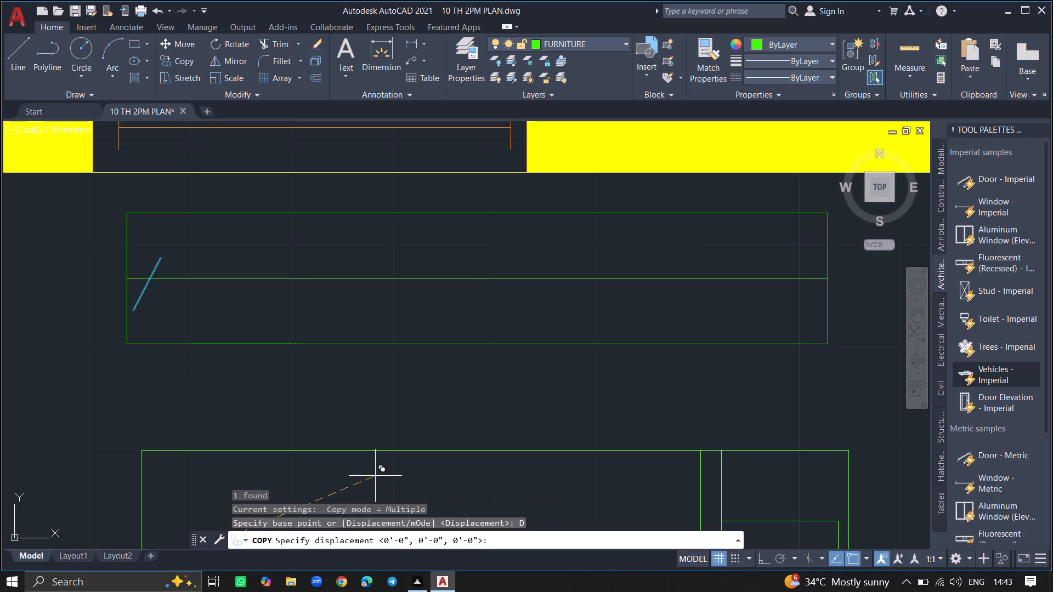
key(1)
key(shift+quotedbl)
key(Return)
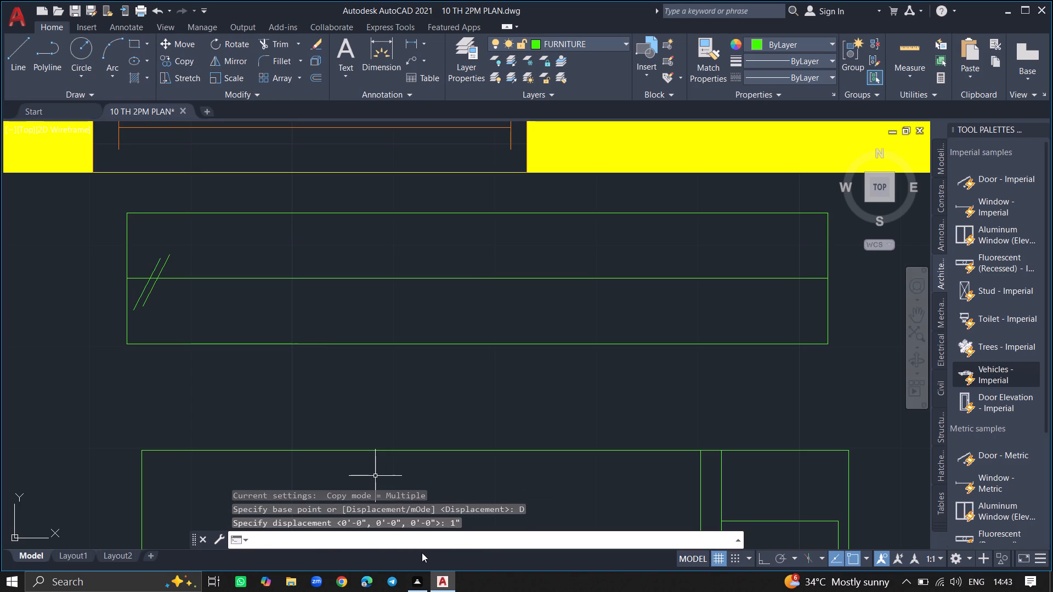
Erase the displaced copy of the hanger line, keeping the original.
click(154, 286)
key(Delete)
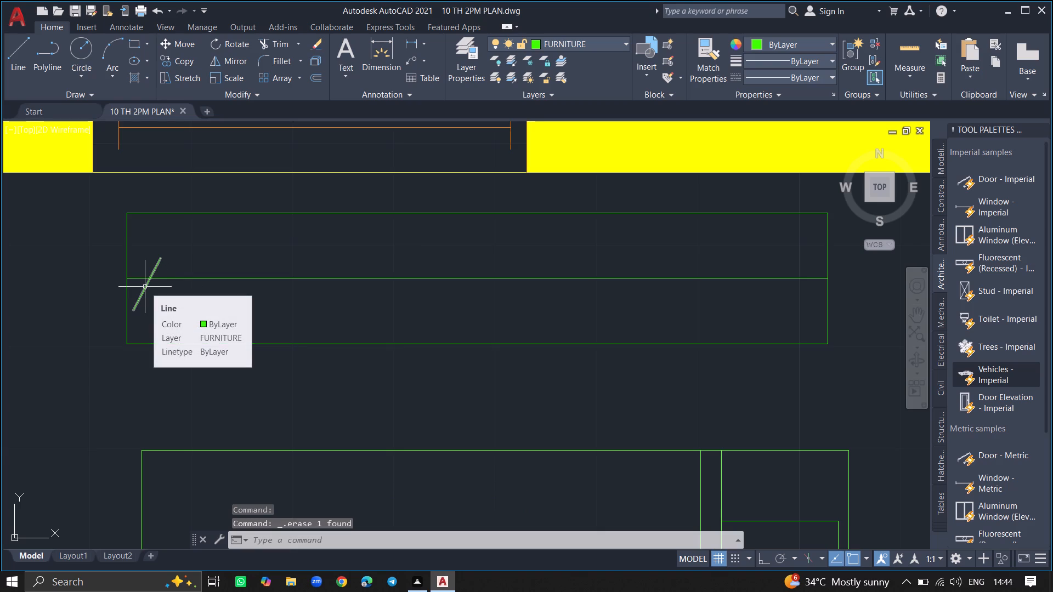
Save the drawing.
key(ctrl+s)
key(ctrl+s)
key(ctrl+s)
key(ctrl+s)
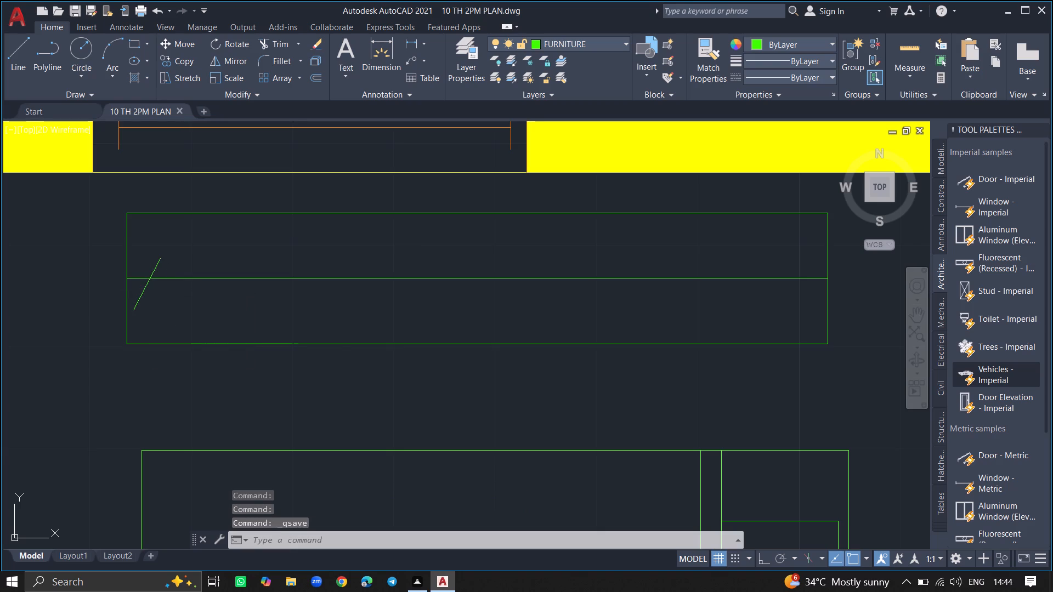
key(ctrl+s)
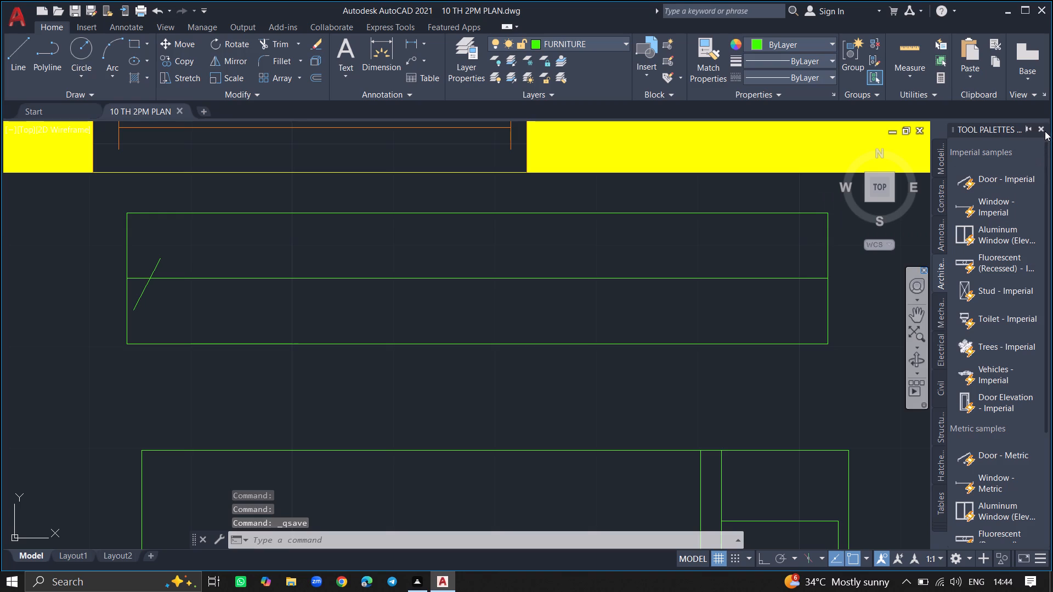
Close the Tool Palettes window to enlarge the drawing area.
click(1042, 126)
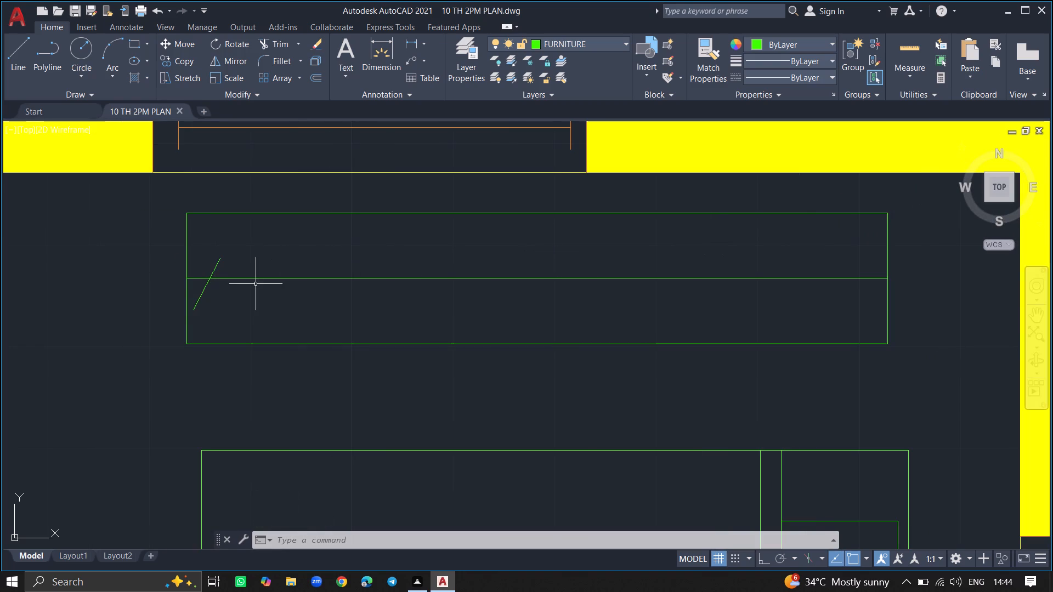
Move the diagonal hanger line in the top-right bedroom's wardrobe so its midpoint sits on the wardrobe's centre line.
click(202, 291)
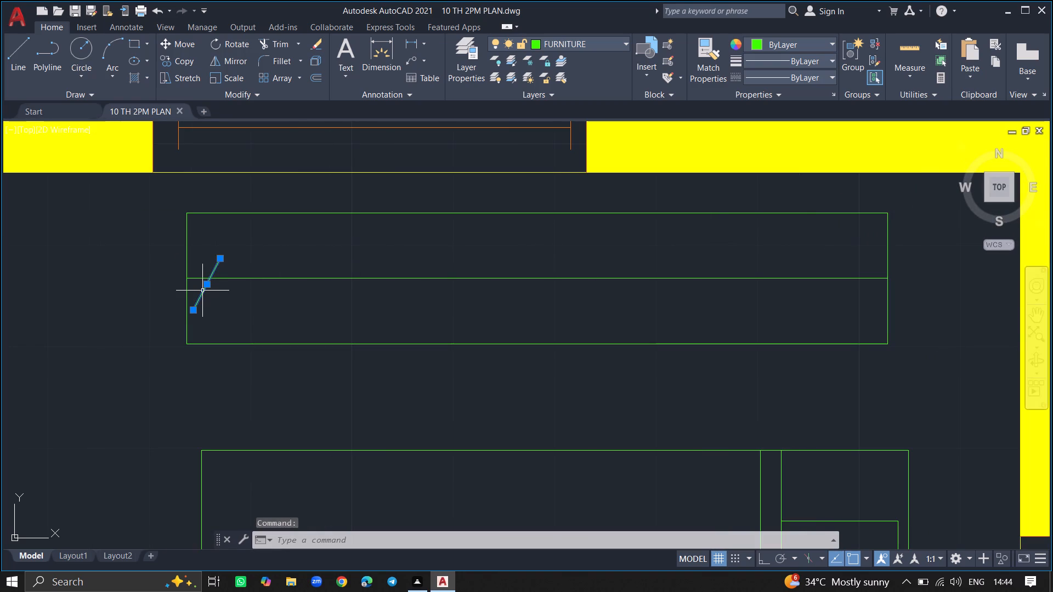
text(MOVE)
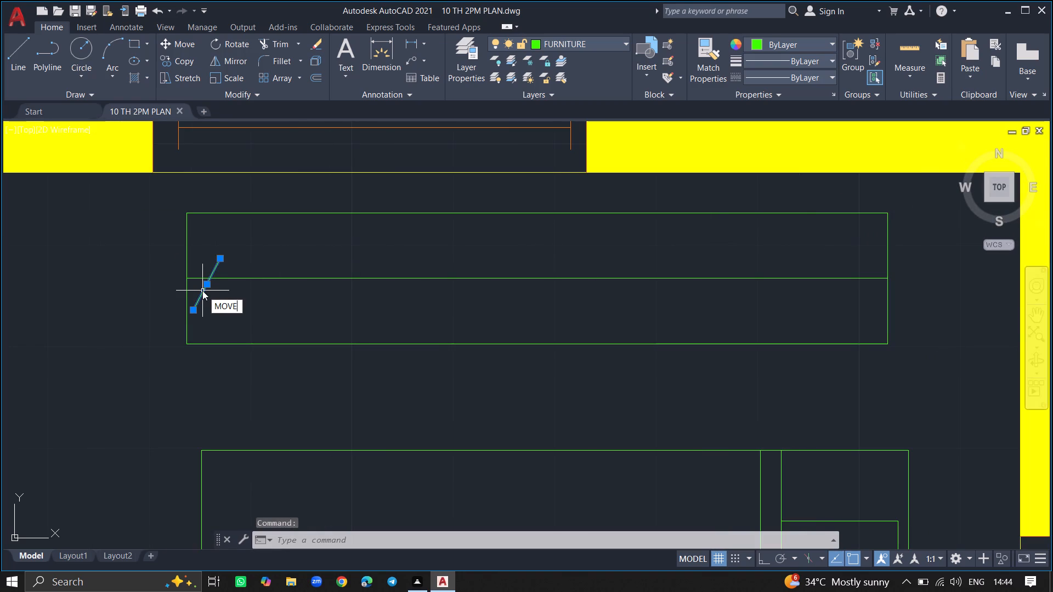
key(Return)
click(202, 291)
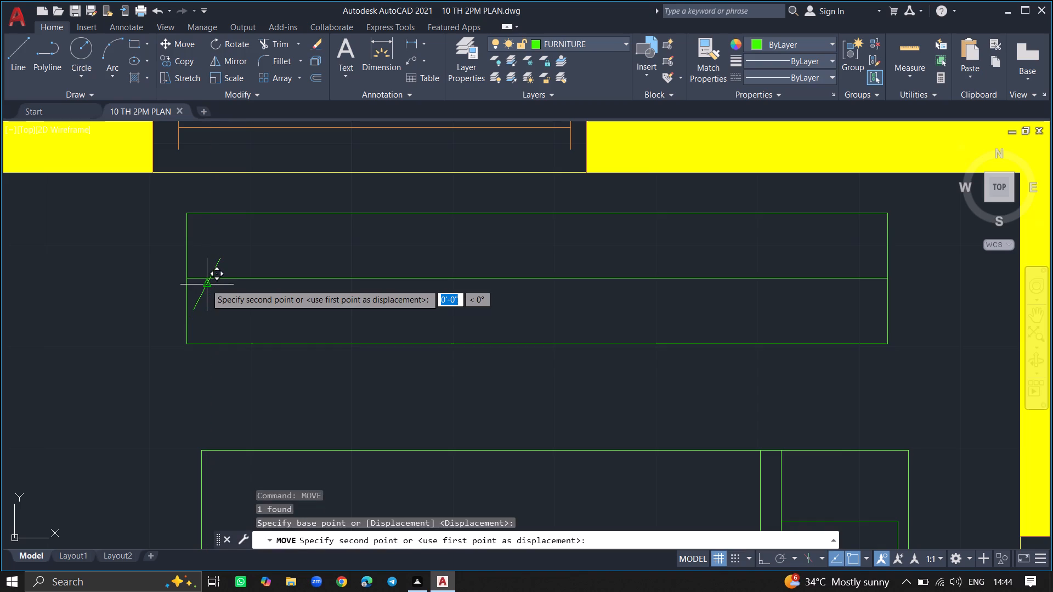
ctrl+scroll(208, 281, up, 2)
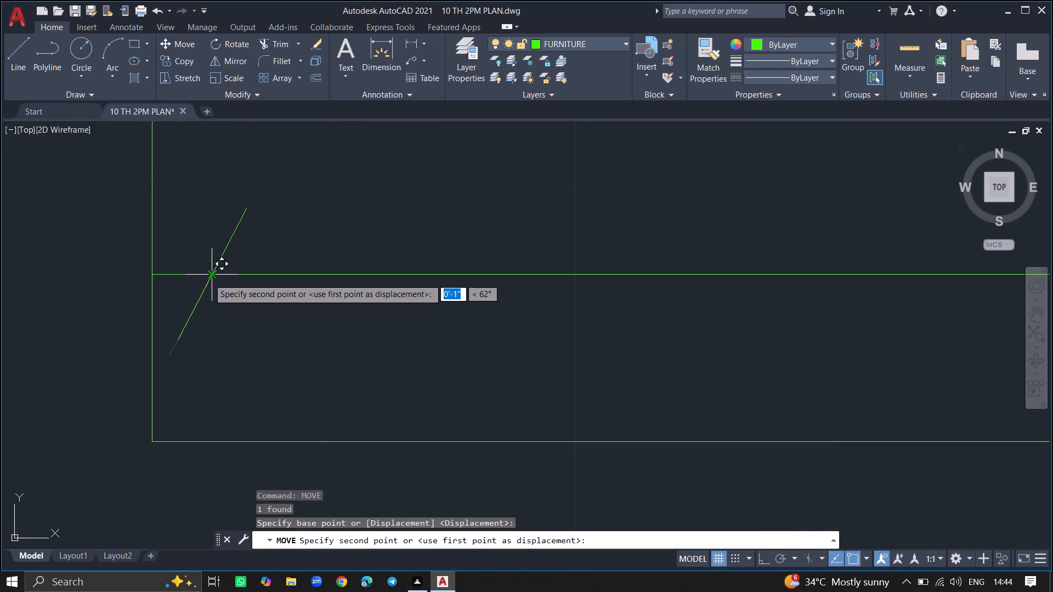
click(208, 278)
Copy the hanger line as a fitted array of 20 items along the wardrobe's centre line, spanning about 5'-5" to its far end.
click(208, 282)
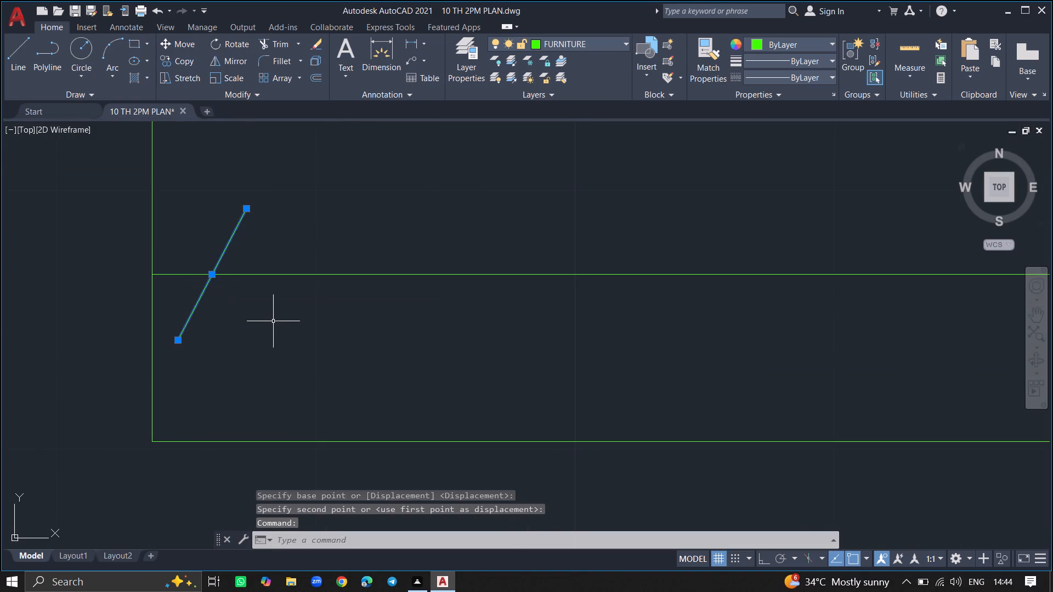
text(COPY)
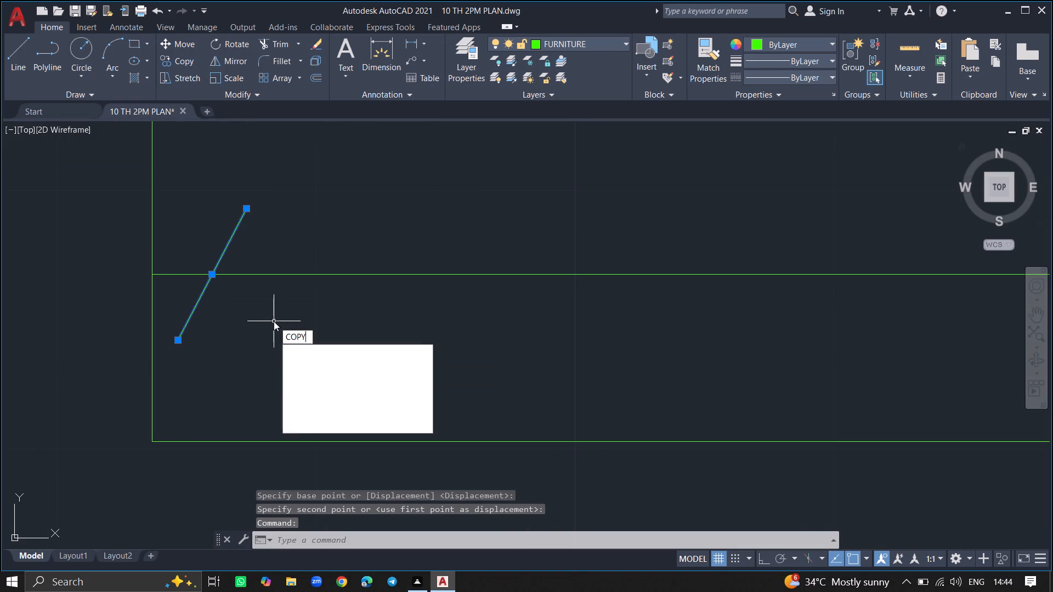
key(Return)
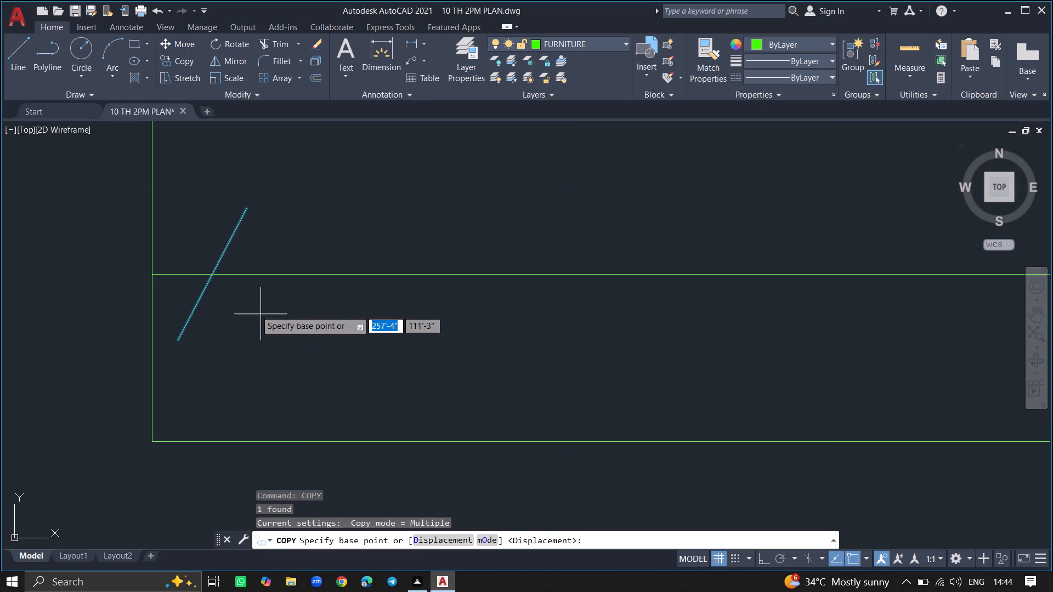
click(208, 281)
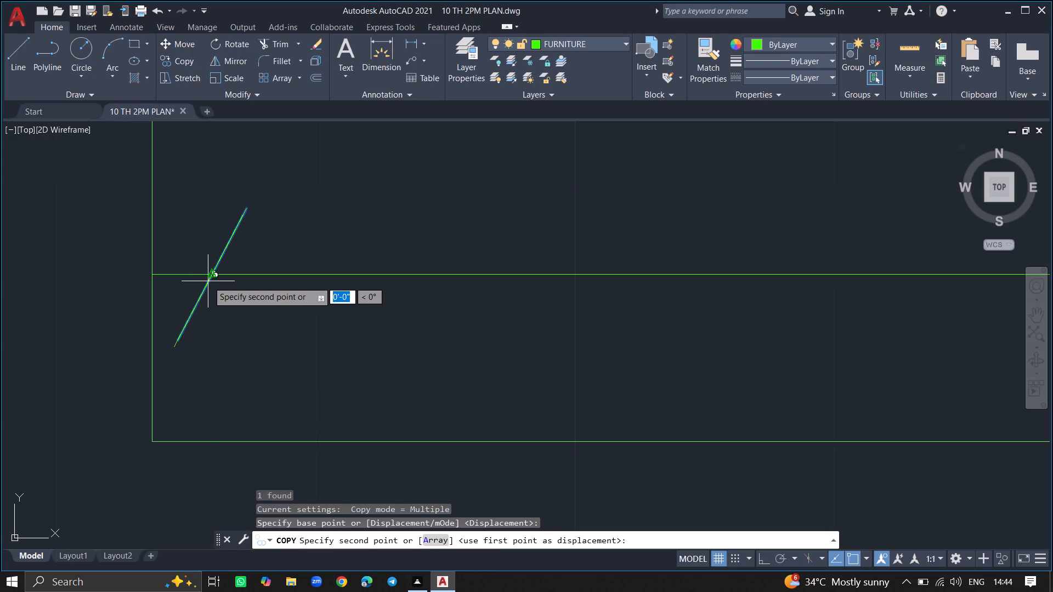
click(434, 539)
text(20)
key(Return)
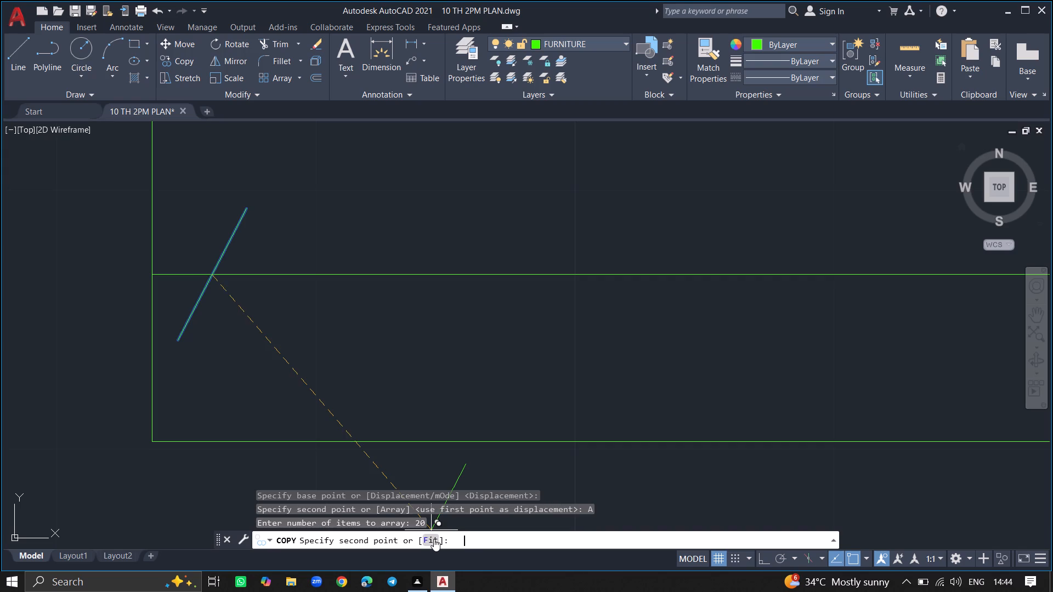
click(434, 539)
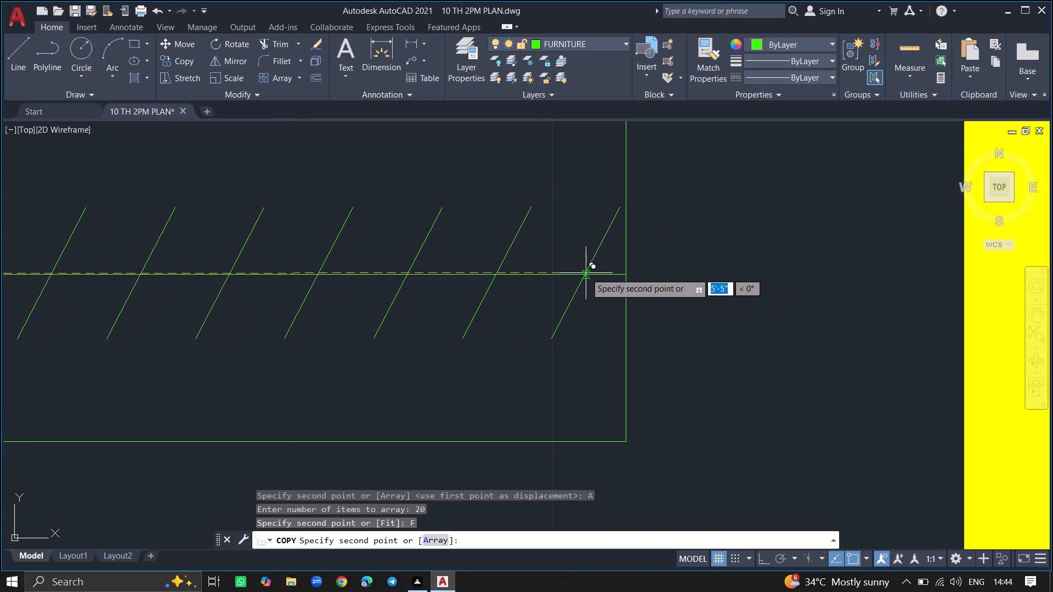
click(586, 273)
key(Return)
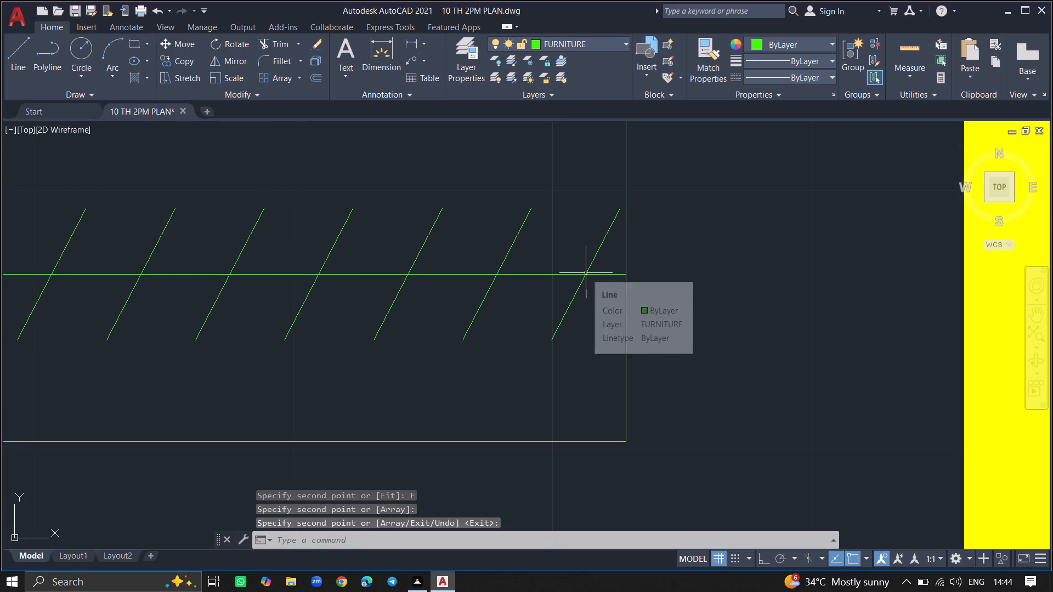
Draw a wardrobe rectangle about 1'-4" by 6'-8" along the outer wall below the bed in the middle-left bedroom.
ctrl+scroll(586, 273, down, 6)
ctrl+scroll(479, 294, down, 5)
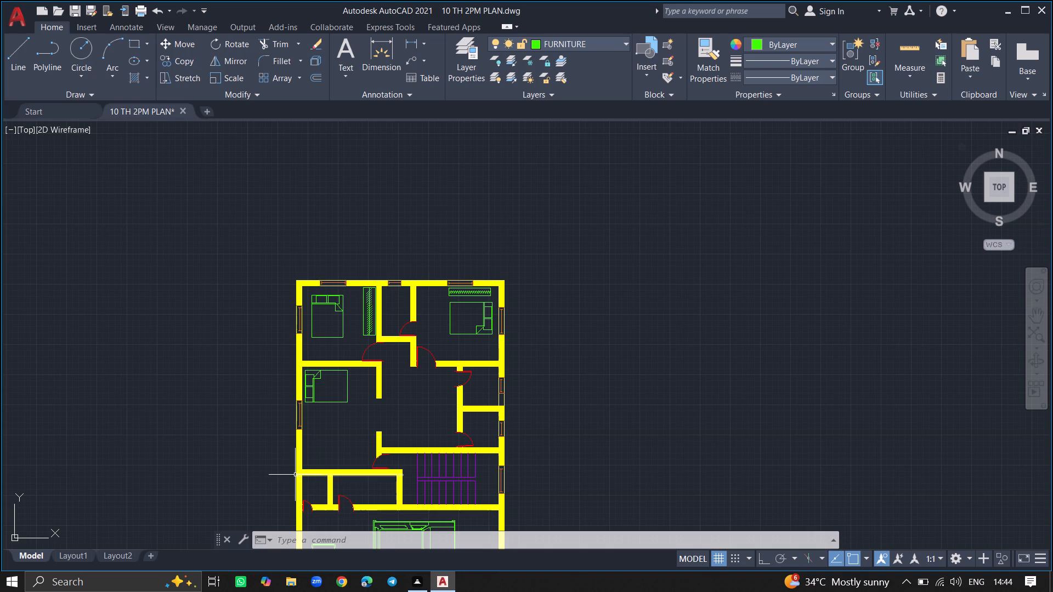
ctrl+scroll(295, 475, up, 2)
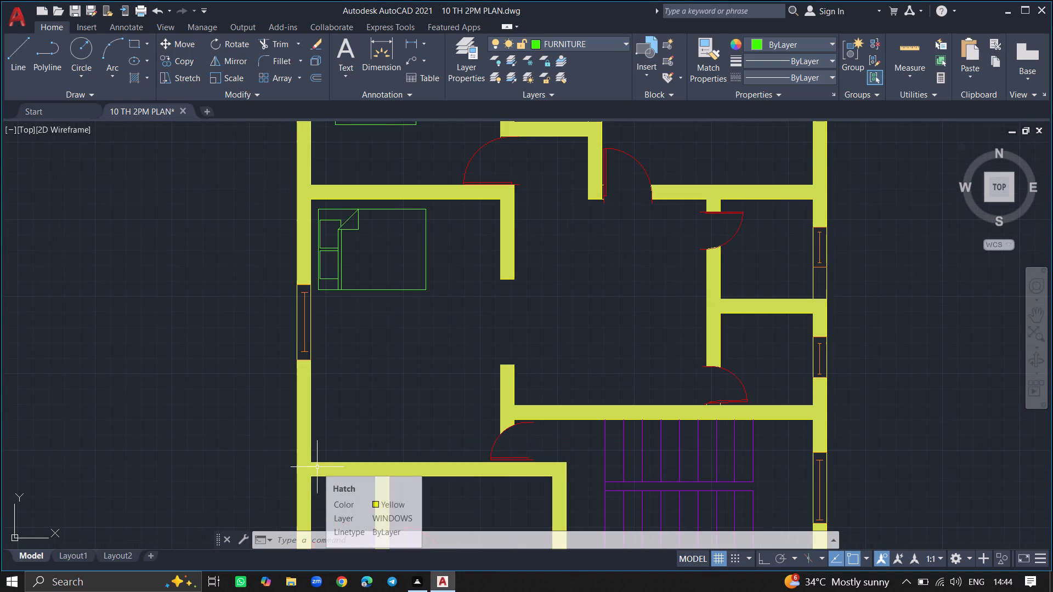
text(REC)
key(Return)
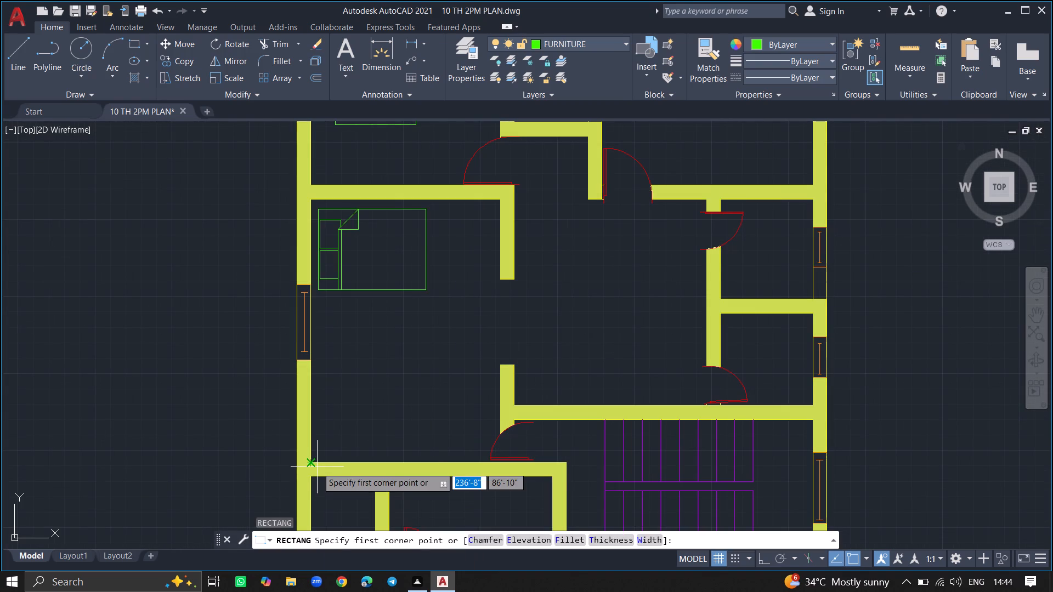
ctrl+scroll(317, 467, up, 2)
click(309, 446)
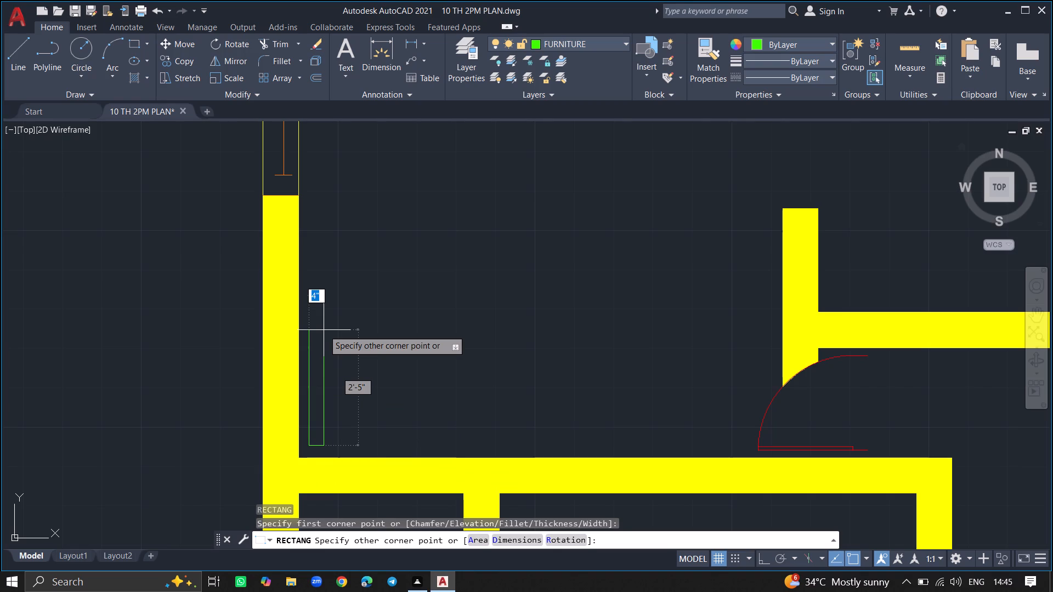
ctrl+scroll(344, 317, down, 2)
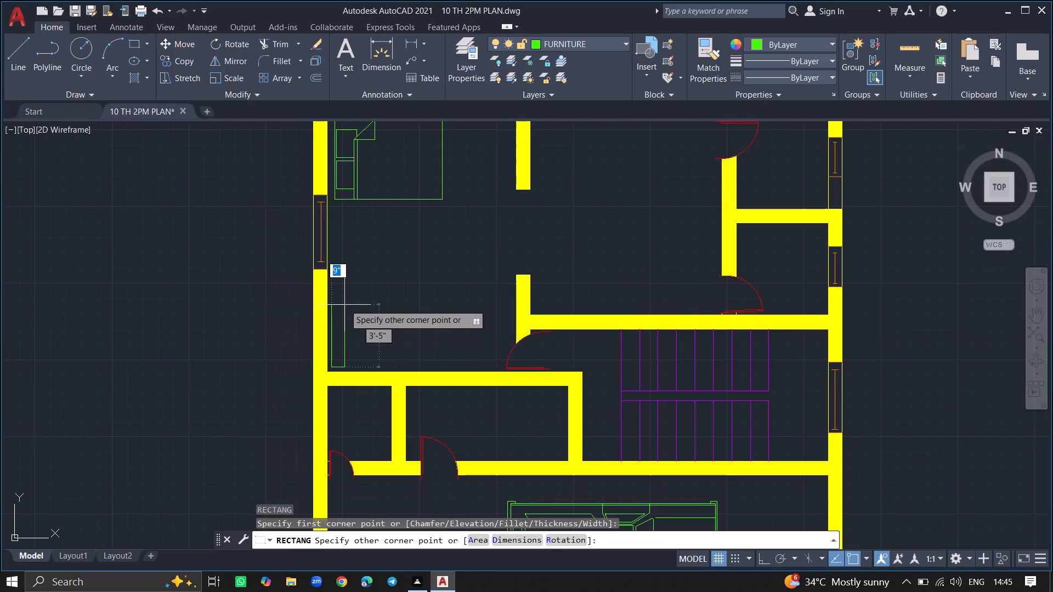
click(357, 243)
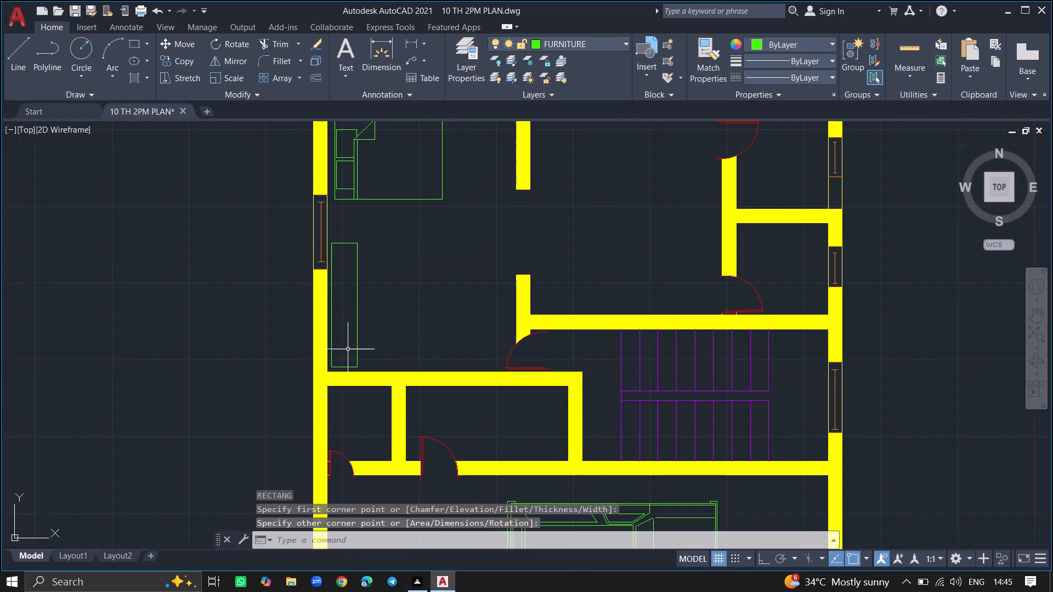
Draw a lengthwise centre line in the new wardrobe between the midpoints of its two short sides.
ctrl+scroll(348, 350, up, 2)
key(l)
key(Return)
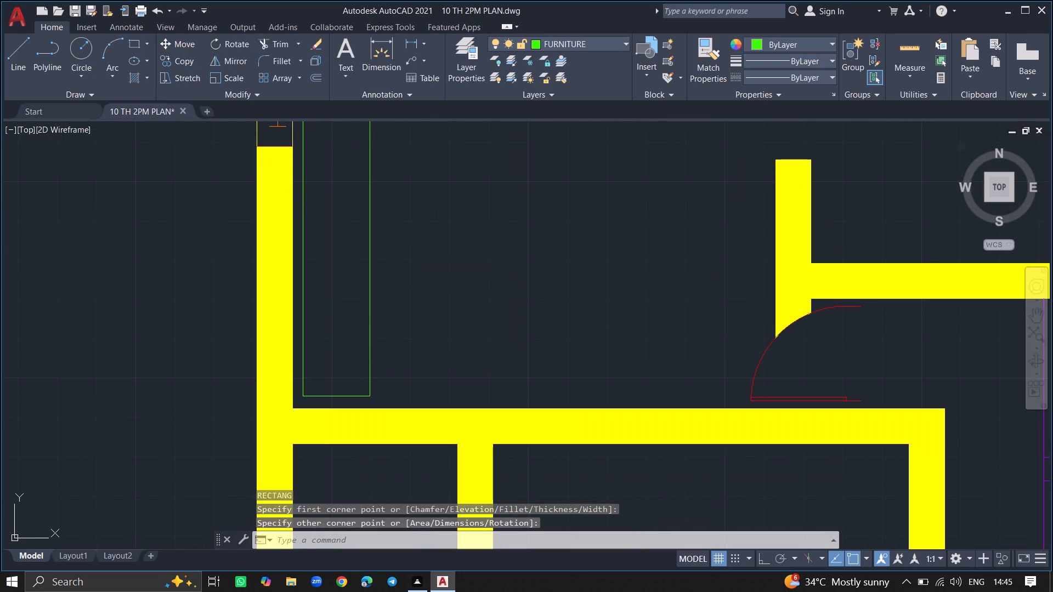
ctrl+scroll(345, 310, down, 4)
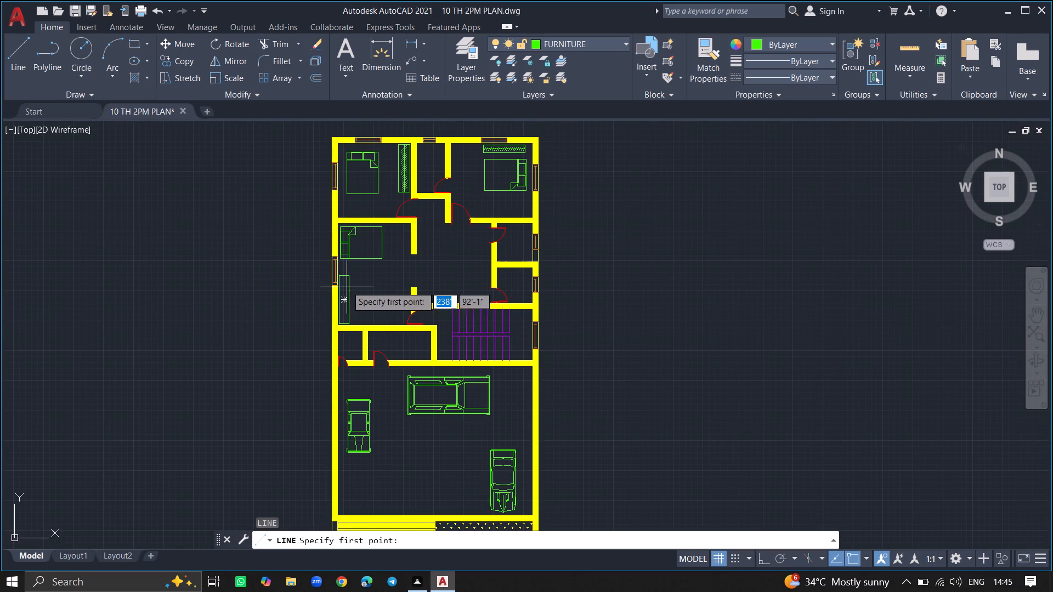
ctrl+scroll(341, 275, up, 3)
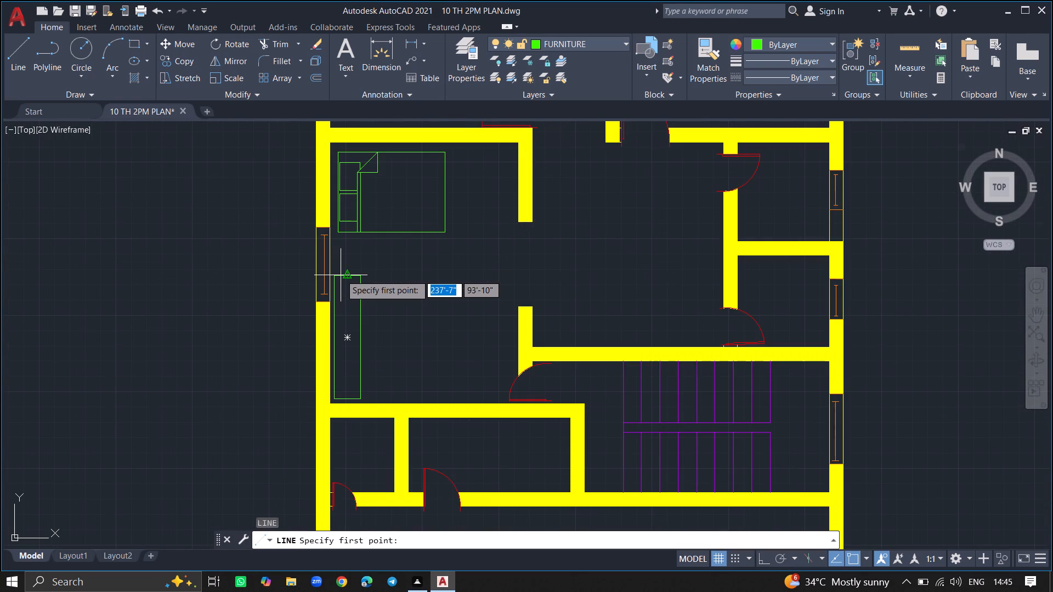
drag(345, 274, 347, 378)
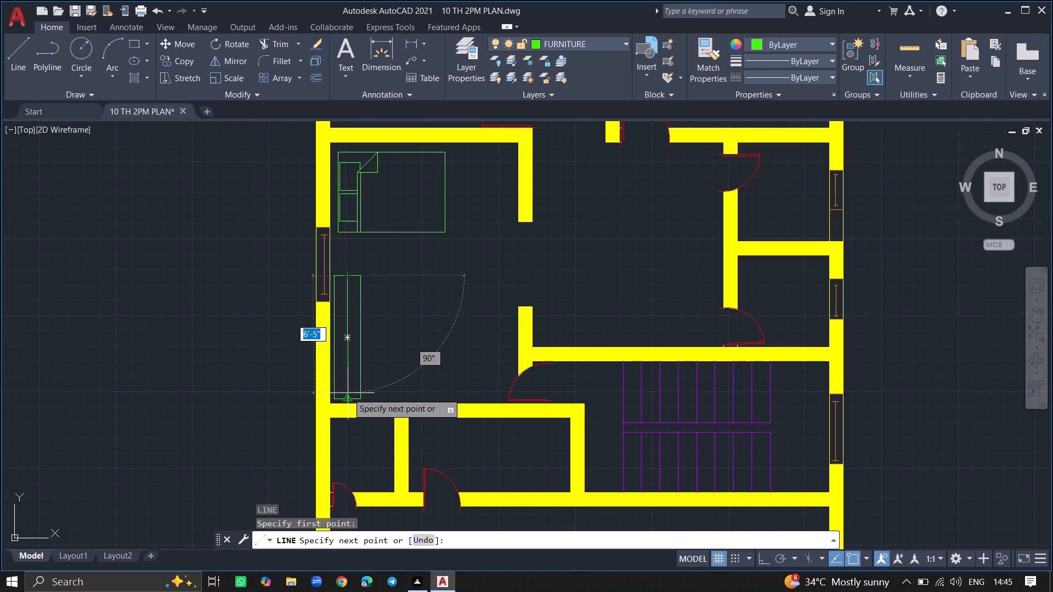
ctrl+scroll(348, 393, up, 5)
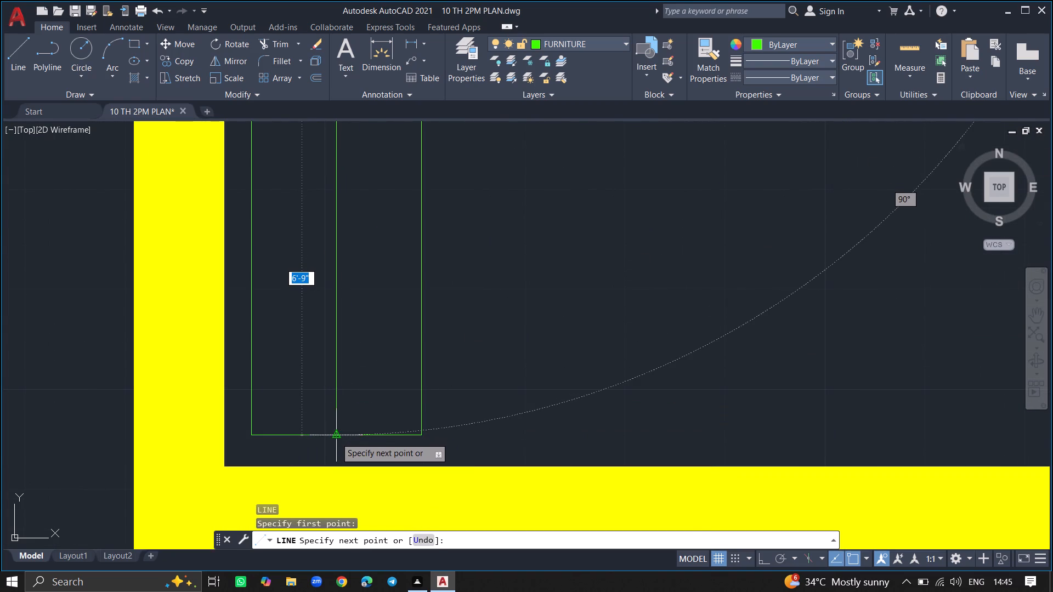
click(336, 437)
key(Return)
Draw a diagonal hanger line about 11" long across the centre line near the new wardrobe's upper end.
ctrl+scroll(336, 437, down, 2)
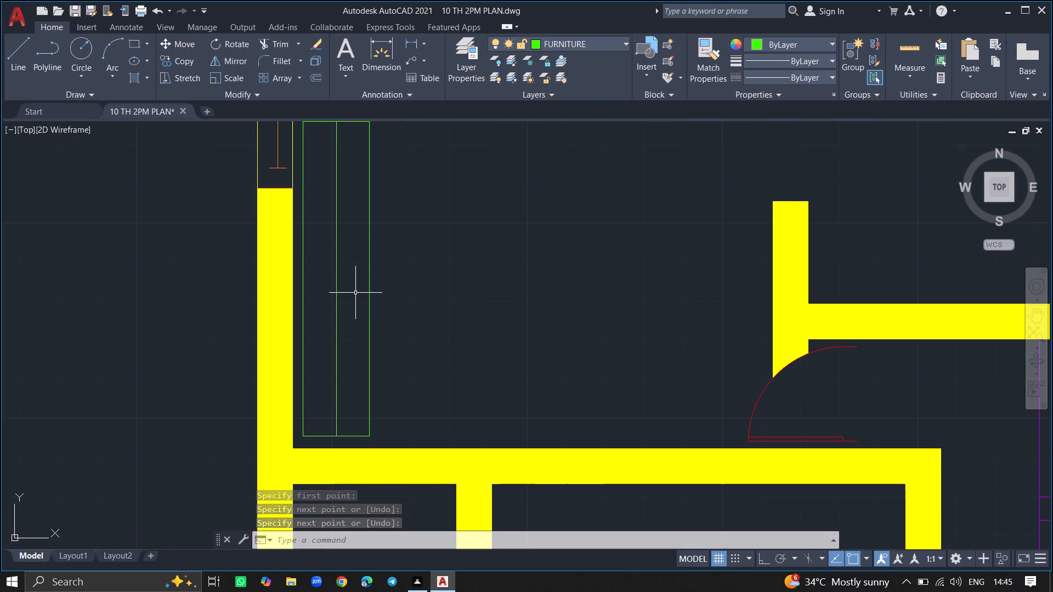
ctrl+scroll(355, 293, down, 2)
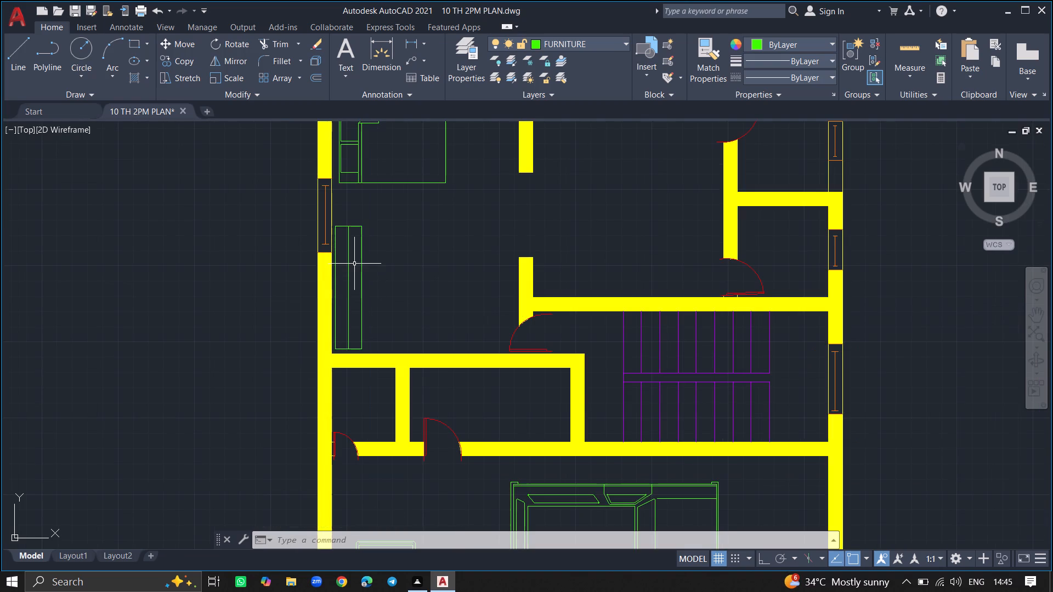
key(l)
key(Return)
ctrl+scroll(354, 264, up, 2)
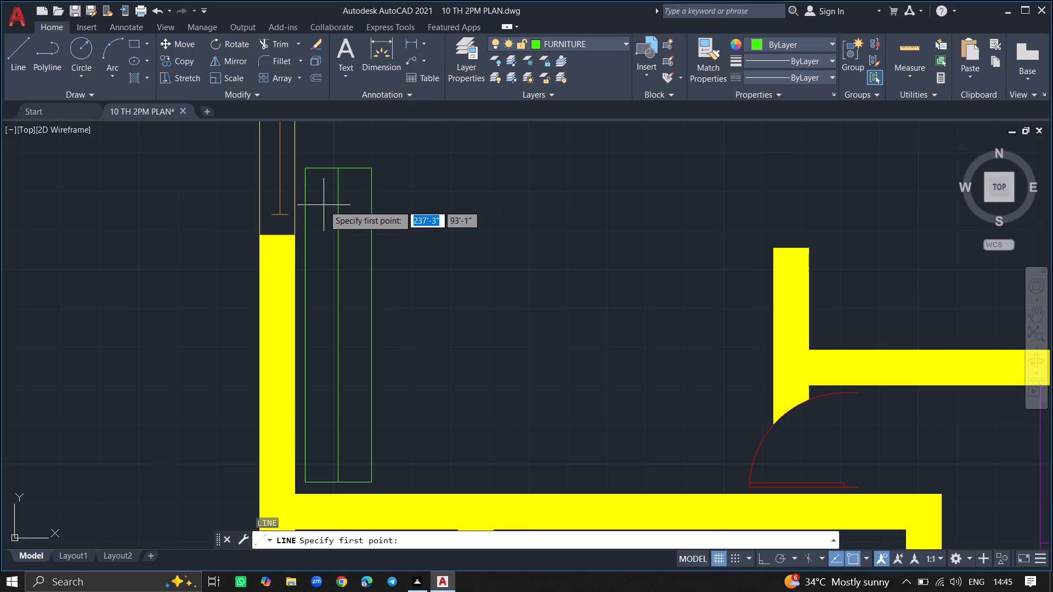
ctrl+scroll(324, 205, up, 3)
ctrl+scroll(324, 205, down, 3)
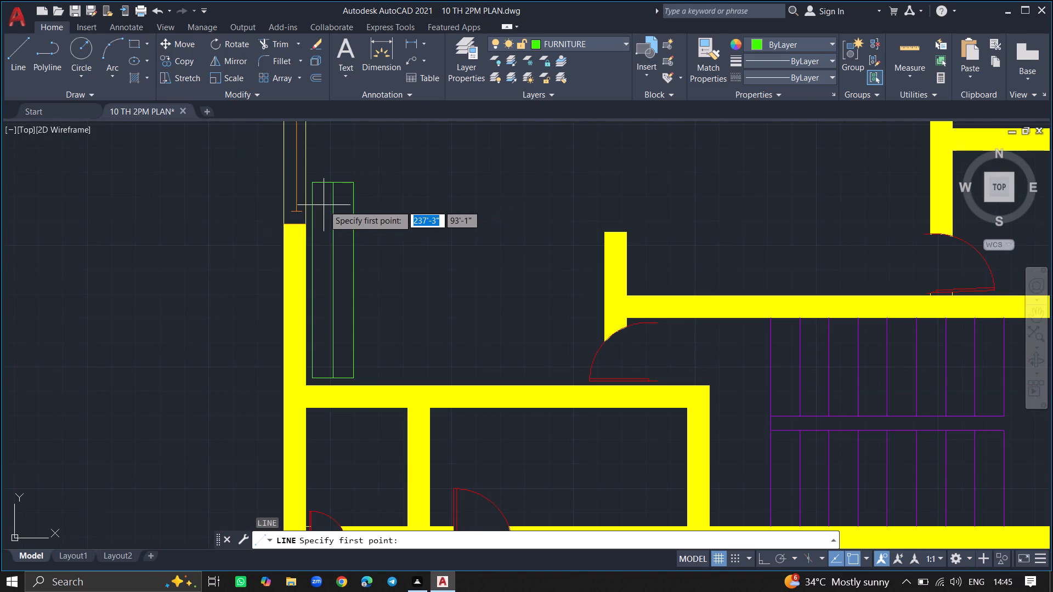
click(322, 202)
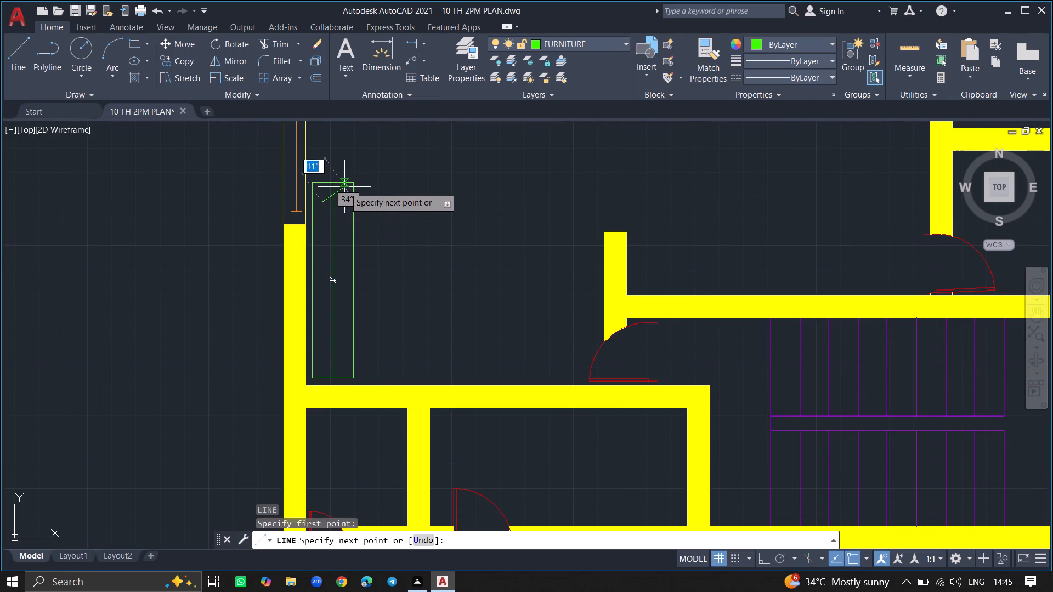
ctrl+scroll(344, 190, up, 3)
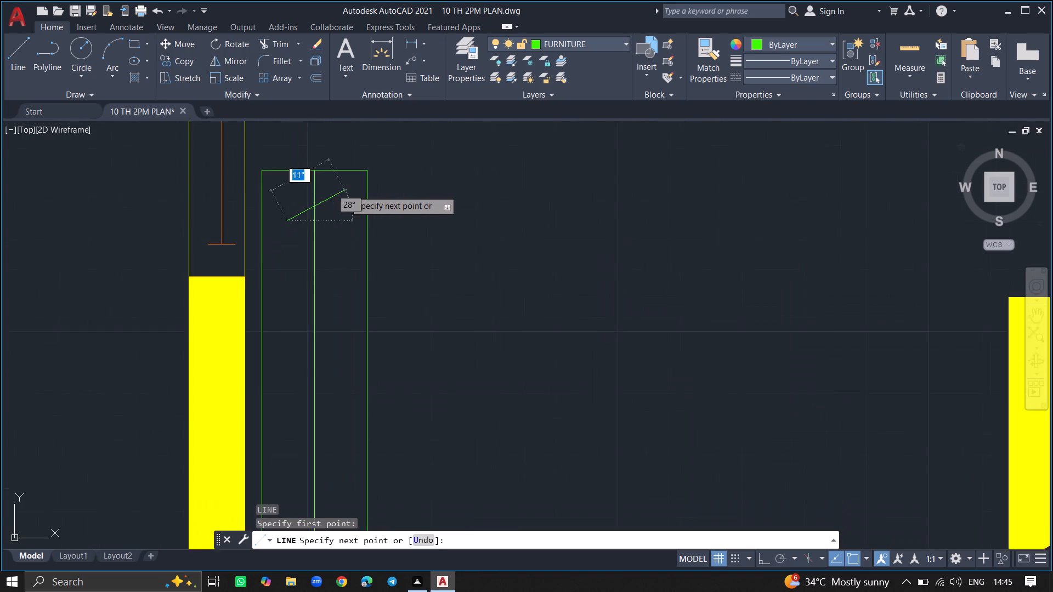
ctrl+scroll(344, 190, up, 1)
click(335, 183)
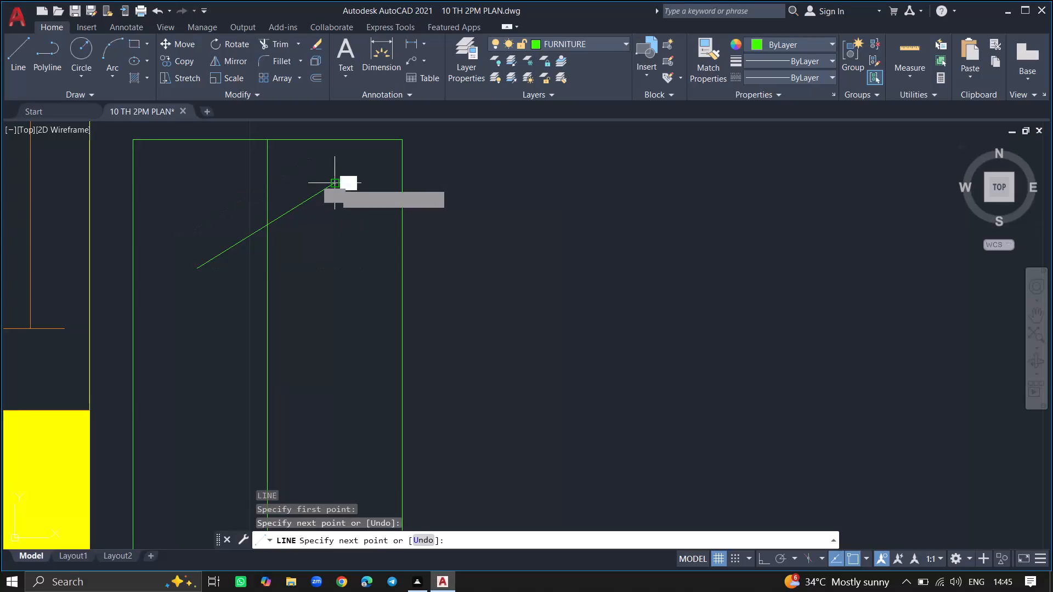
key(Return)
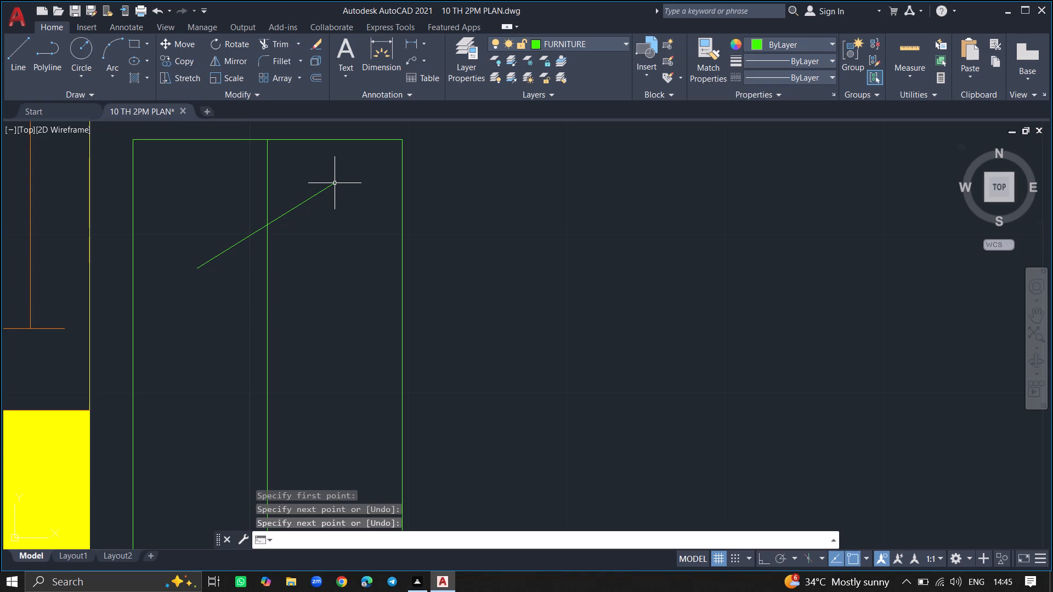
Copy the hanger line as a fitted array of 20 items down the middle-left bedroom wardrobe, spanning about 5'-11" to its lower end.
text(COPY)
key(Return)
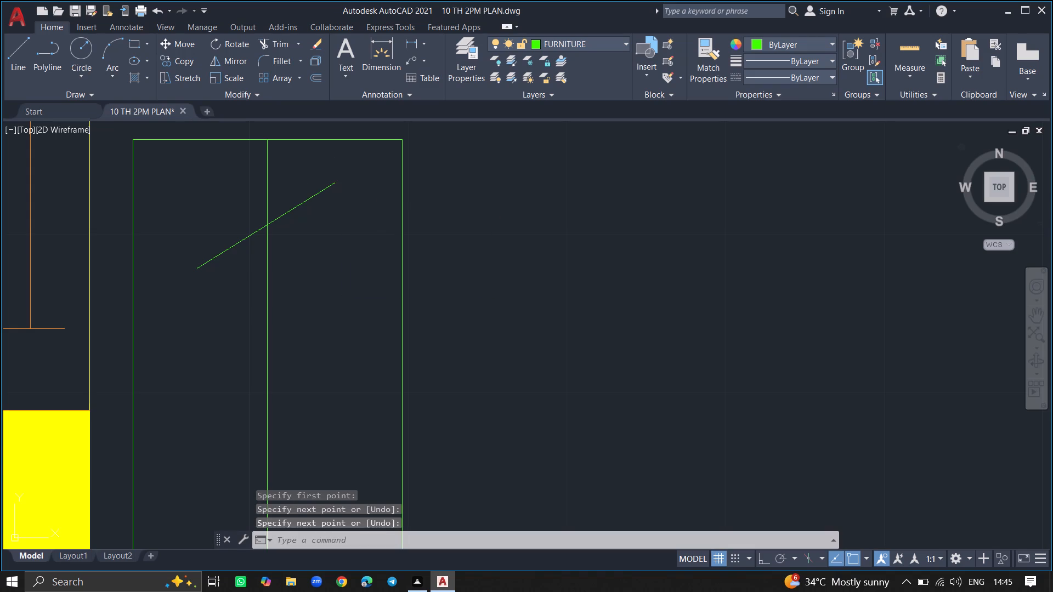
click(335, 183)
key(Return)
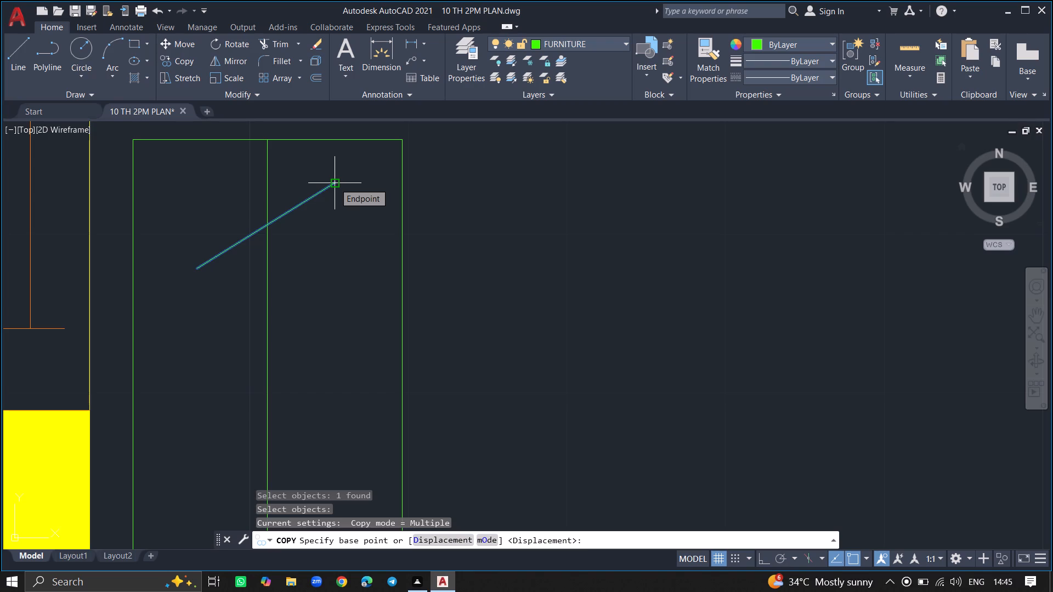
click(335, 183)
click(335, 183)
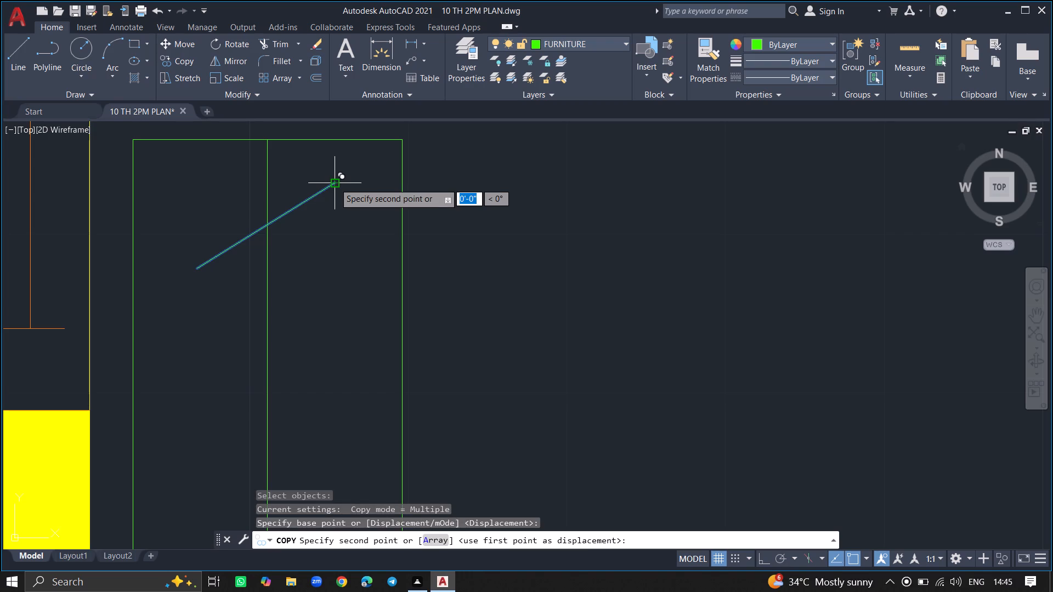
click(431, 544)
text(20)
key(Return)
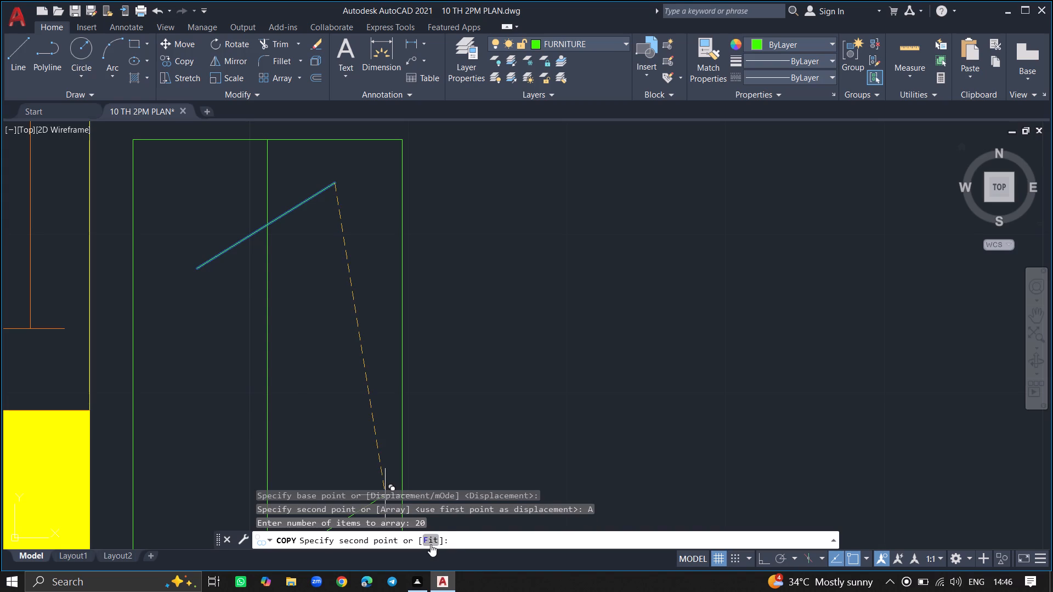
click(431, 544)
ctrl+scroll(362, 399, down, 7)
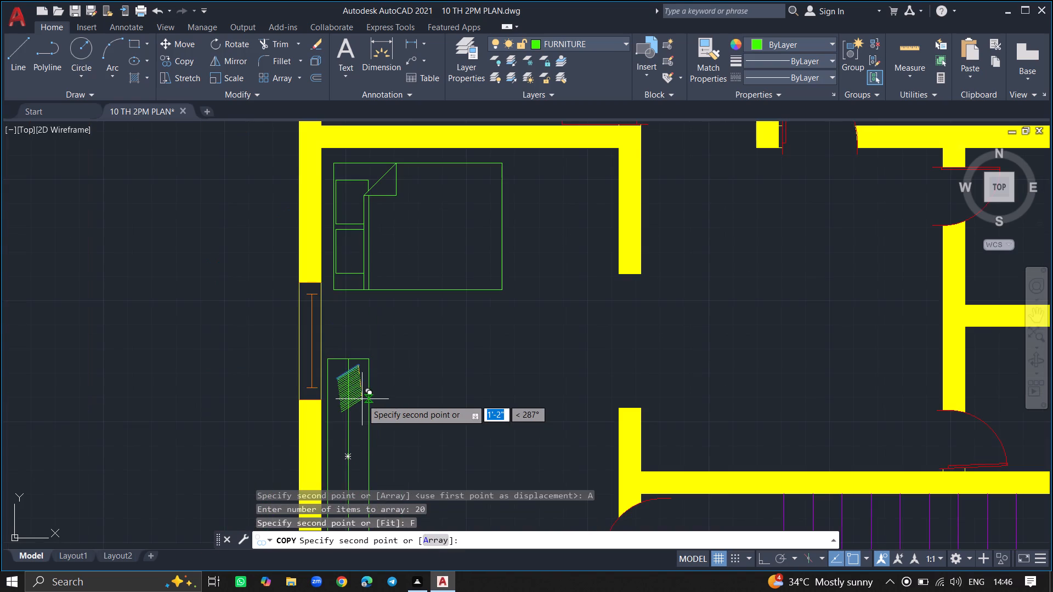
ctrl+scroll(360, 423, down, 4)
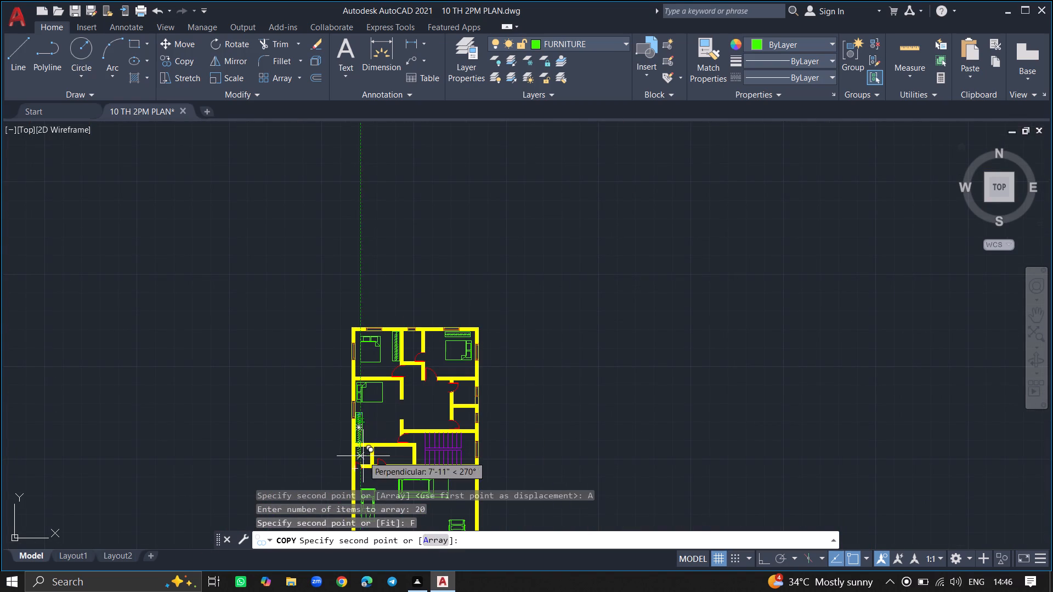
ctrl+scroll(363, 456, up, 7)
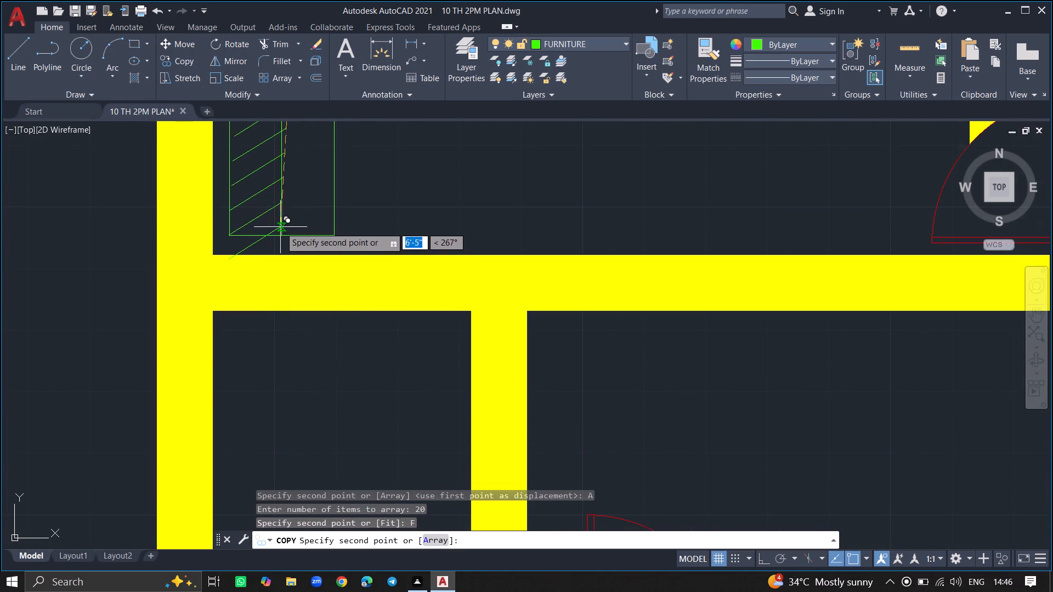
click(303, 196)
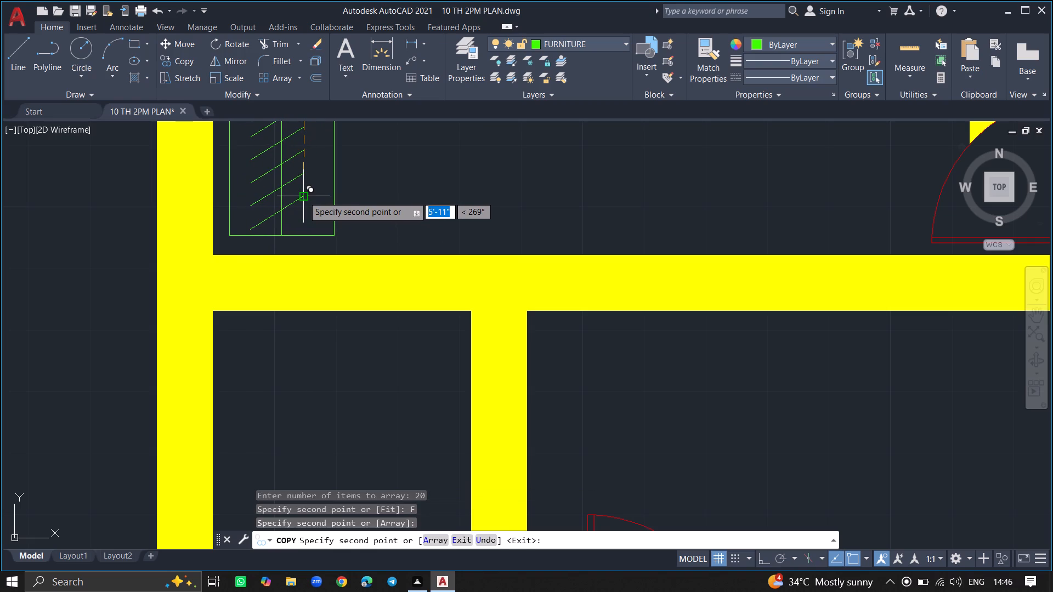
key(Return)
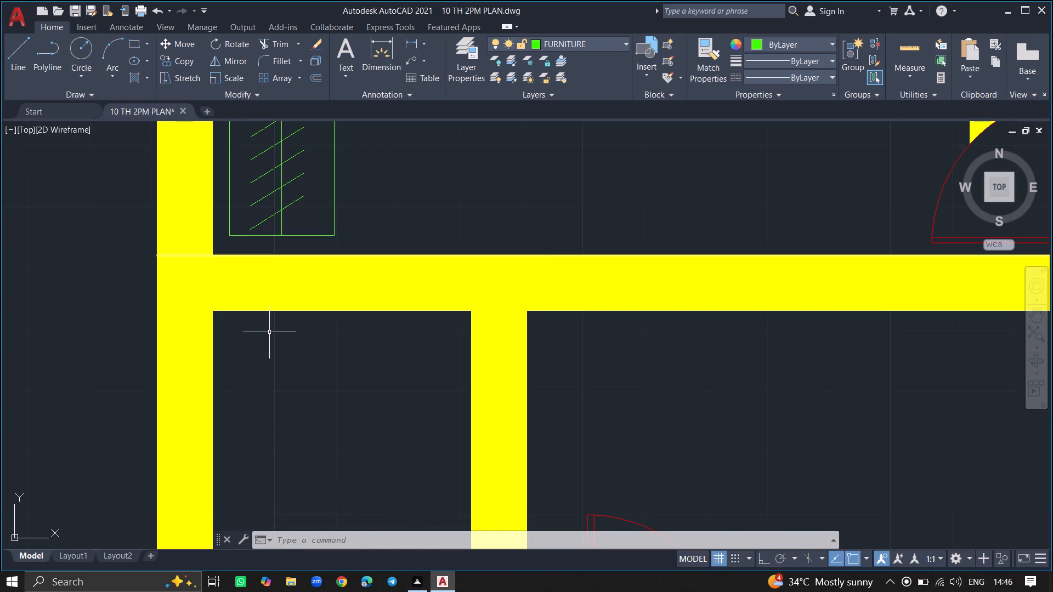
Insert the Dining Set - 36 x 72 in. block from DesignCenter's Home - Space Planner drawing into the open area beside the plan.
ctrl+scroll(269, 332, down, 5)
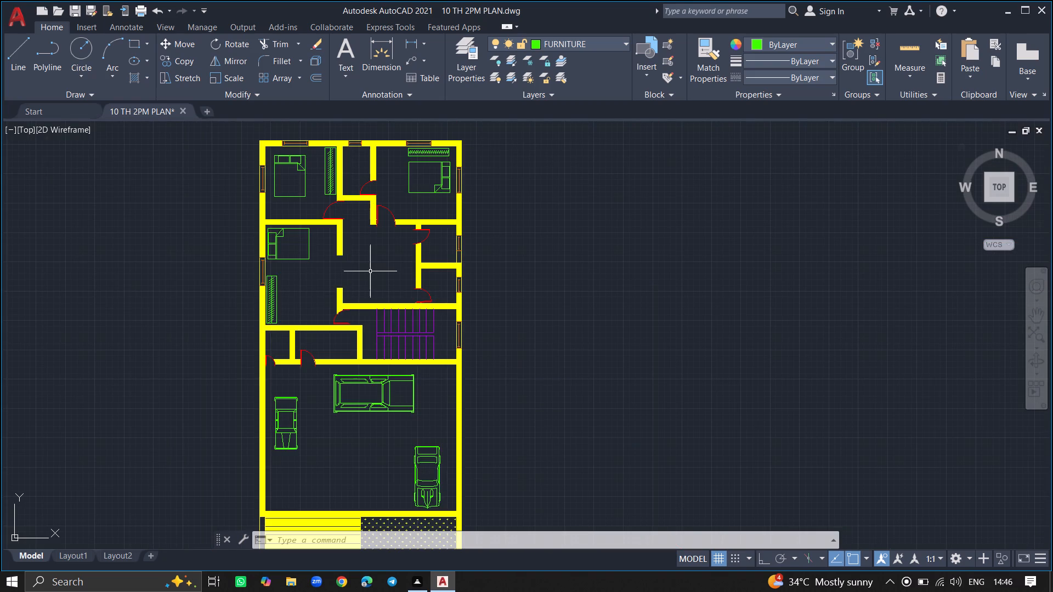
key(ctrl+2)
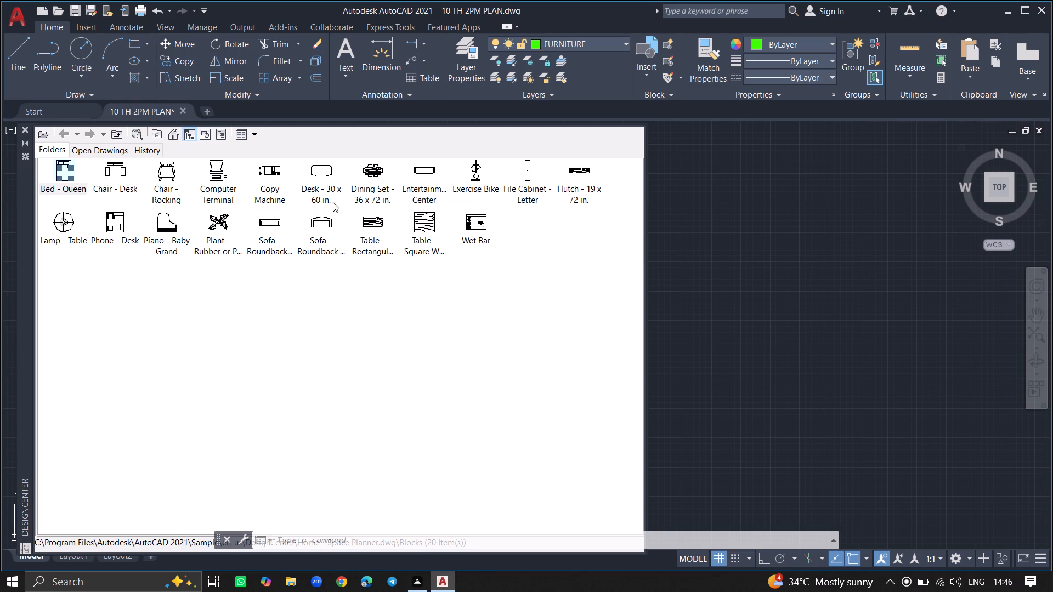
click(377, 180)
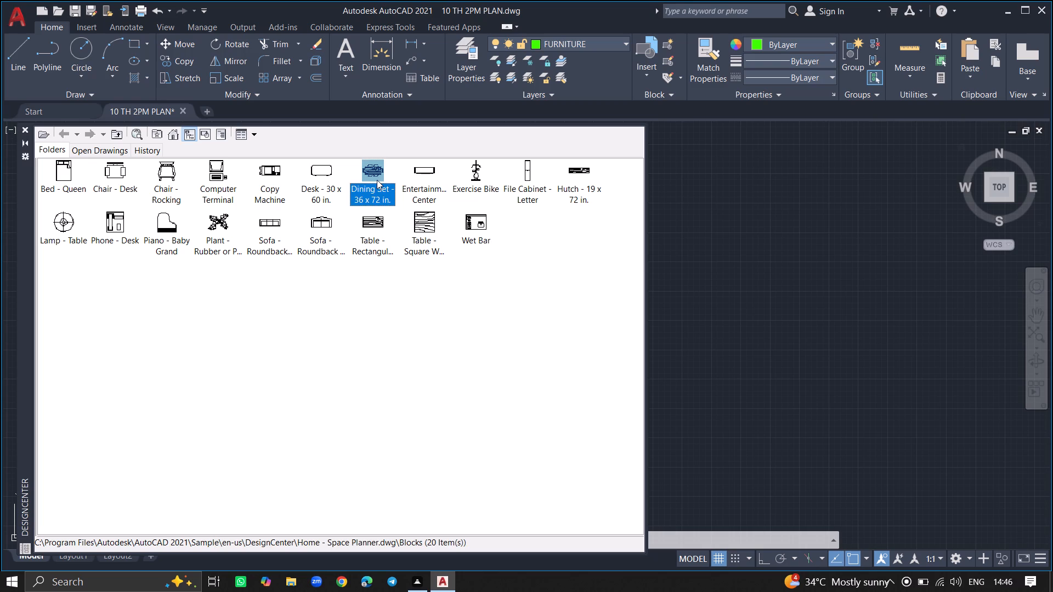
click(377, 180)
drag(377, 180, 851, 333)
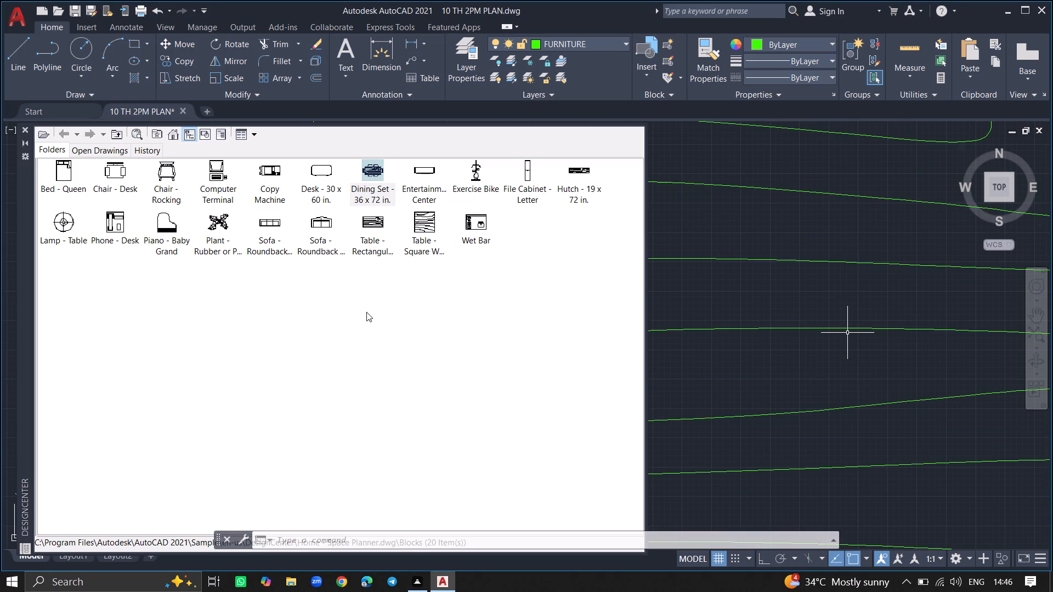
click(26, 129)
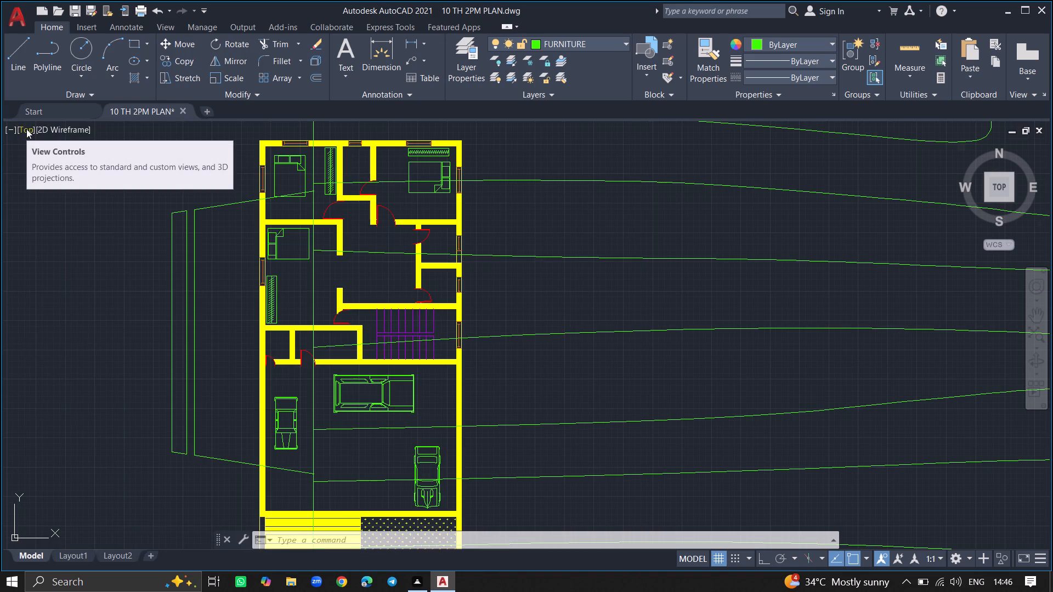
Scale the oversized dining set down freehand to a six-seat table in proportion with the house's rooms.
click(194, 218)
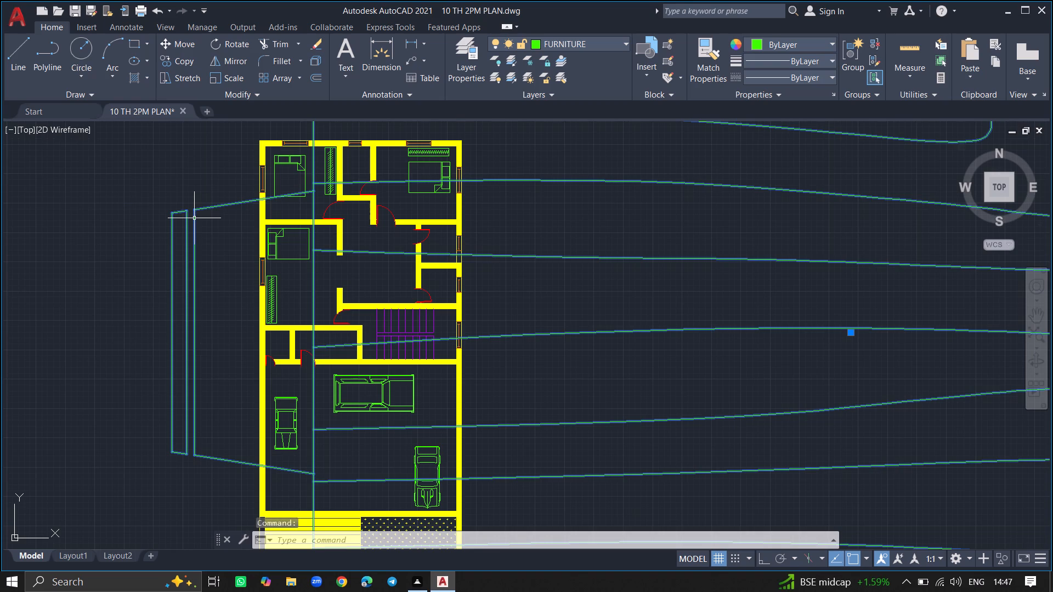
text(SC)
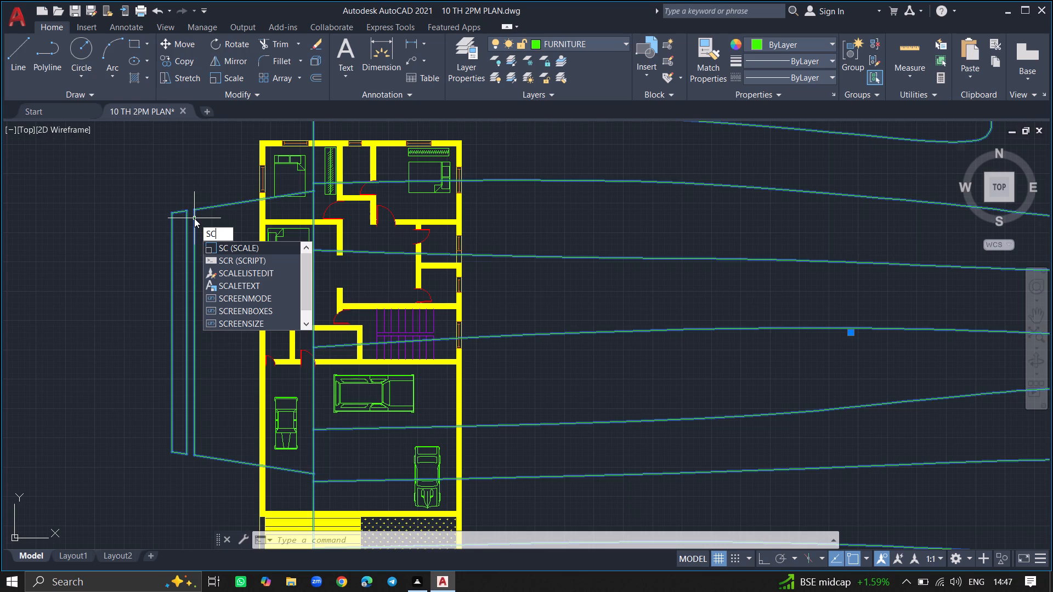
click(224, 248)
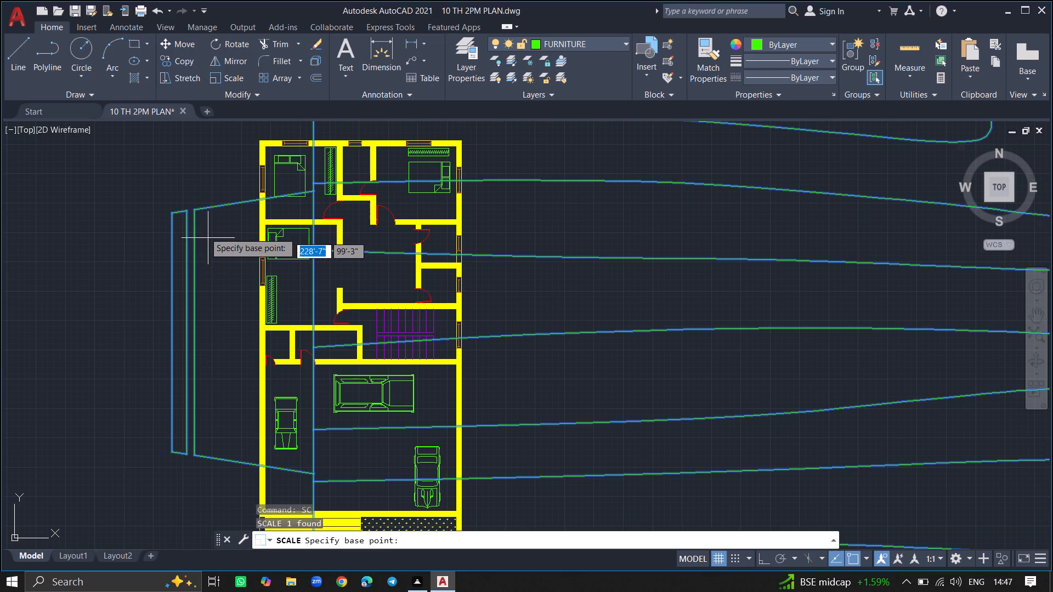
click(194, 221)
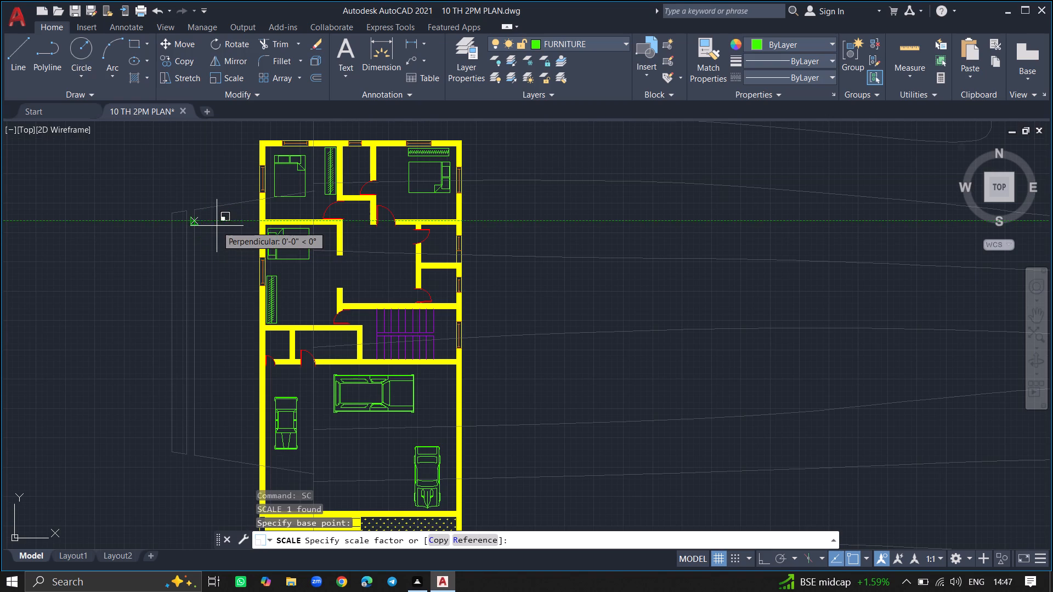
ctrl+scroll(217, 226, up, 3)
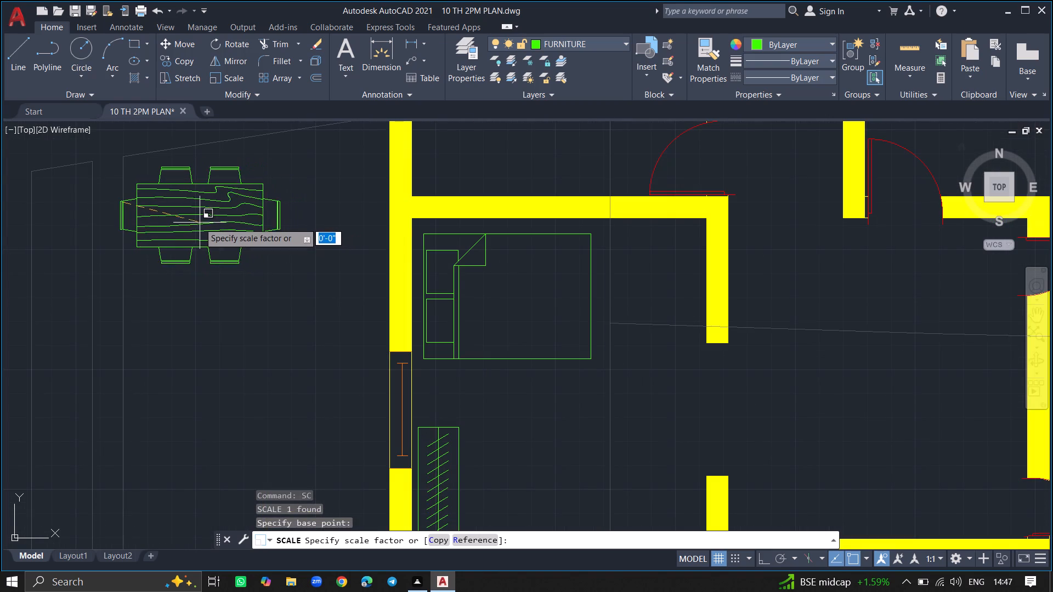
click(166, 207)
Move the dining set from outside the outer wall into the central hall between the middle-left bedroom and the small right-hand rooms.
click(166, 207)
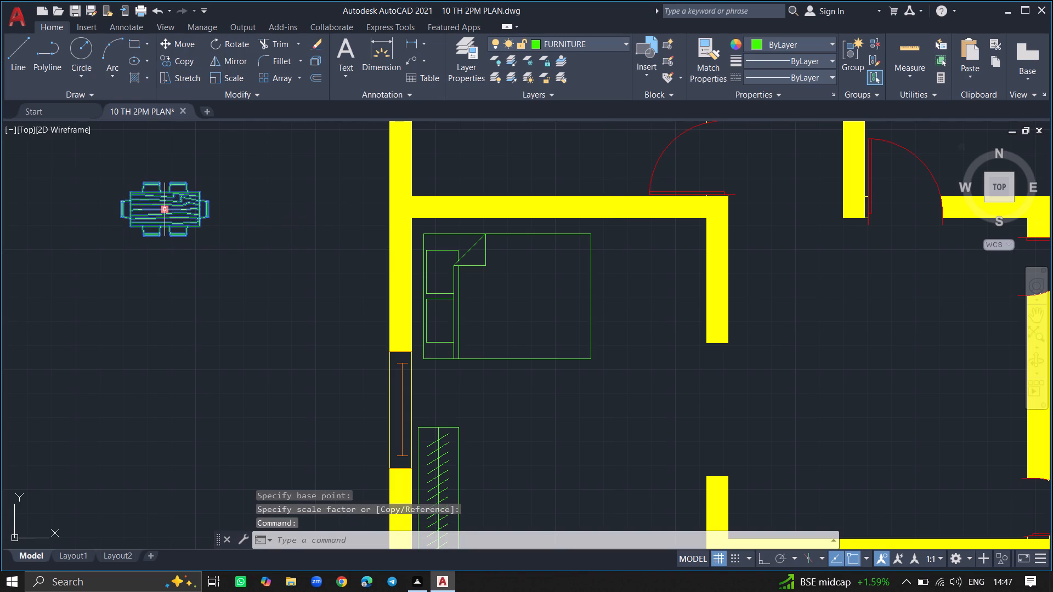
text(MOVE)
key(Return)
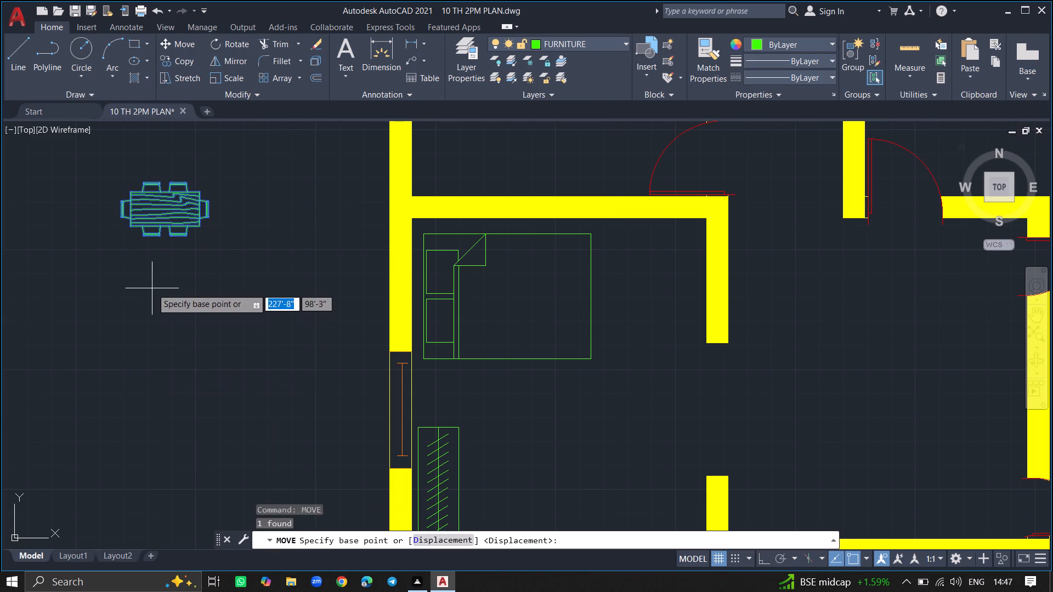
click(160, 214)
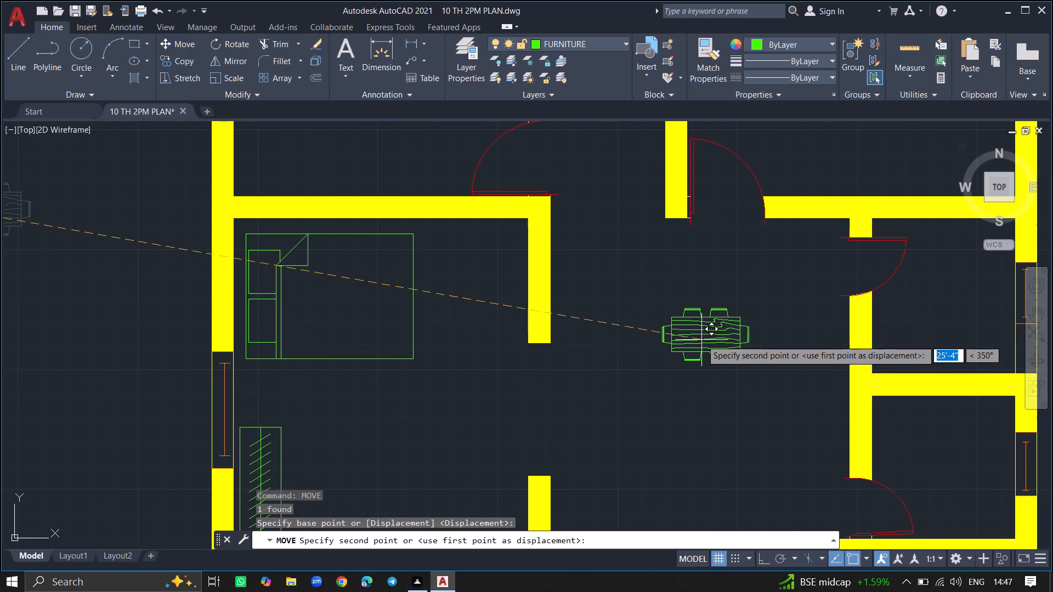
click(695, 340)
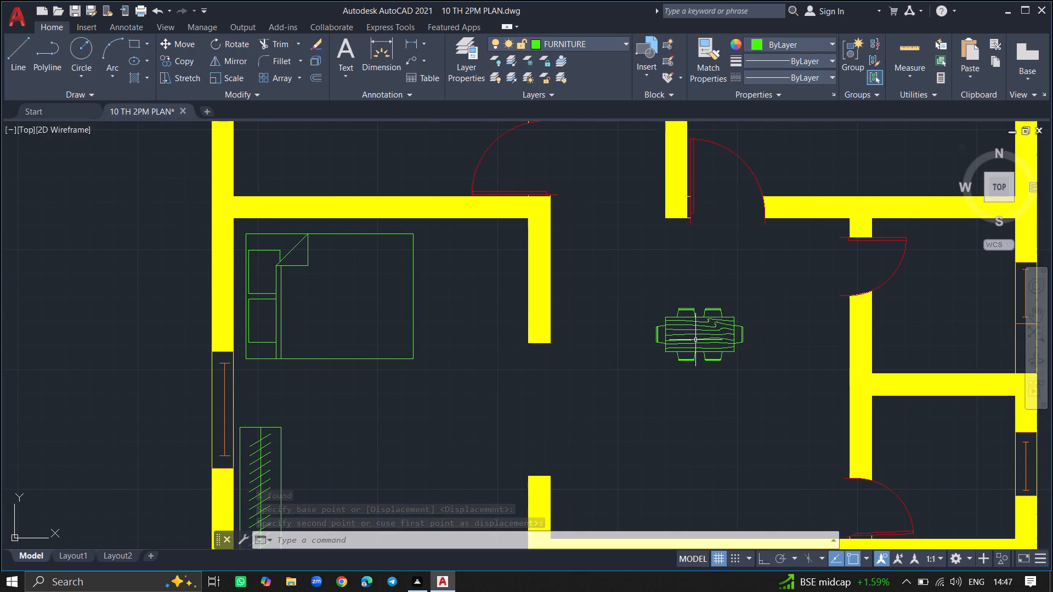
Insert the Sofa - Roundback 7 ft. block from DesignCenter's Home - Space Planner drawing into the open area beside the plan.
ctrl+scroll(695, 340, down, 5)
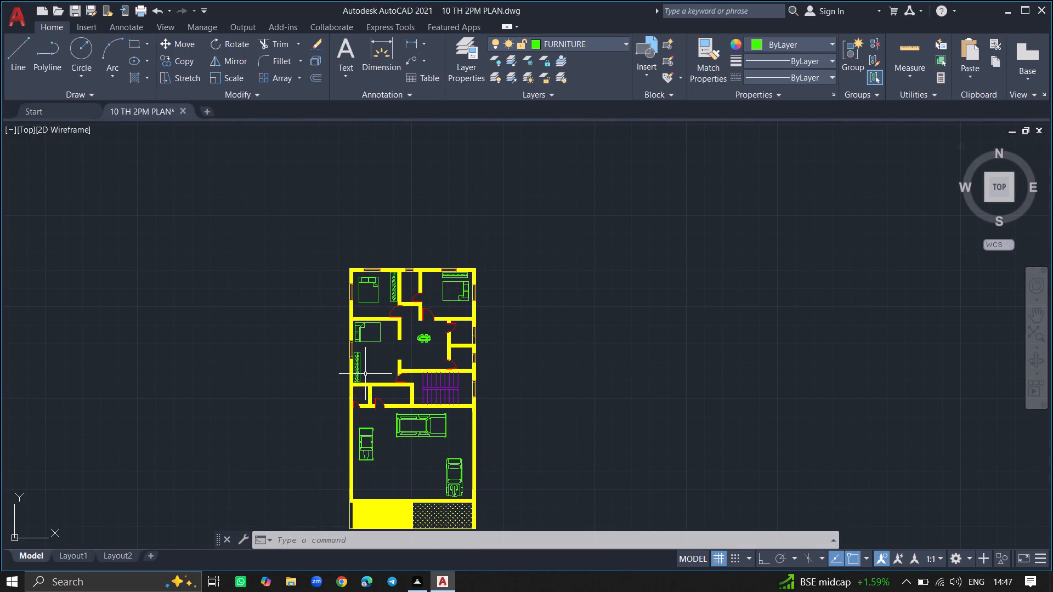
key(ctrl+2)
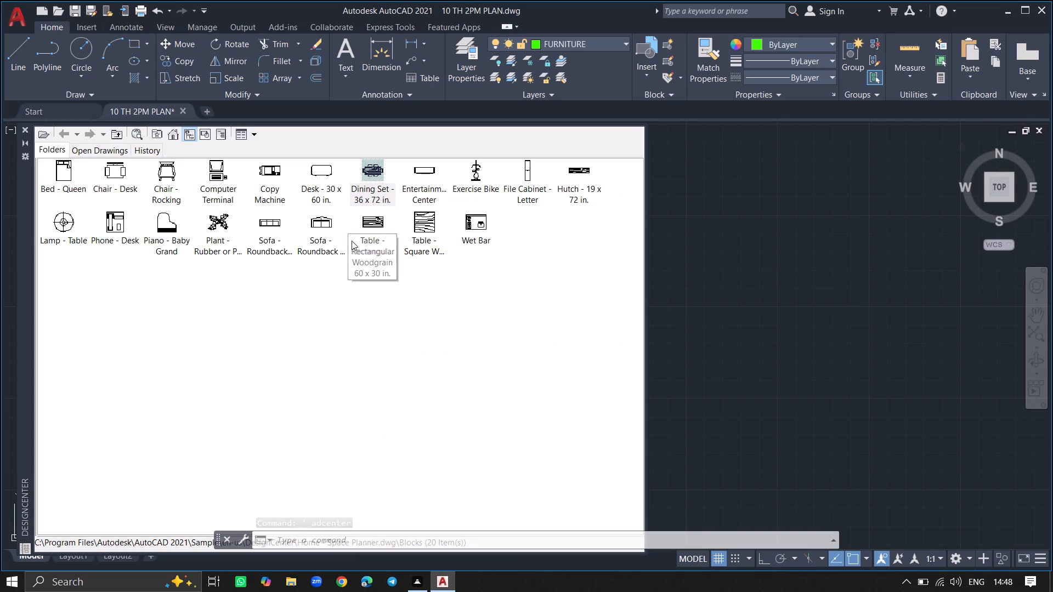
click(276, 227)
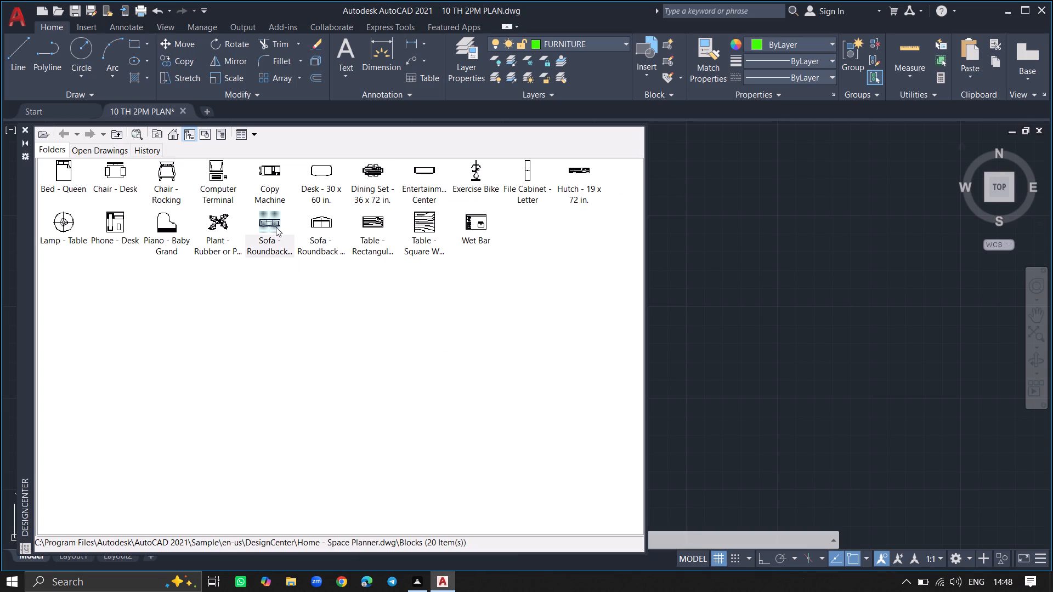
drag(276, 227, 741, 288)
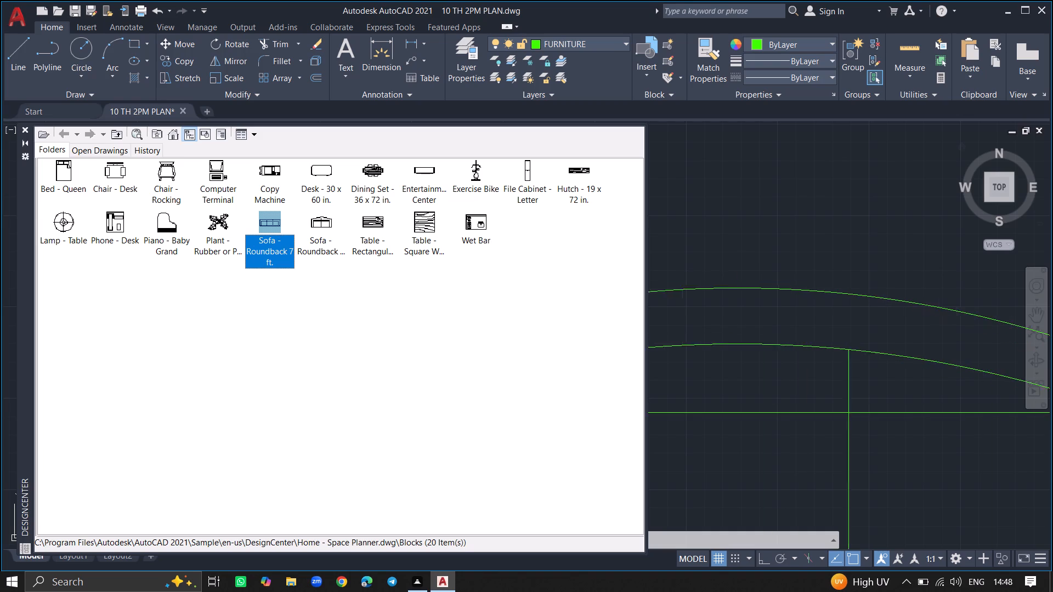
drag(741, 288, 777, 289)
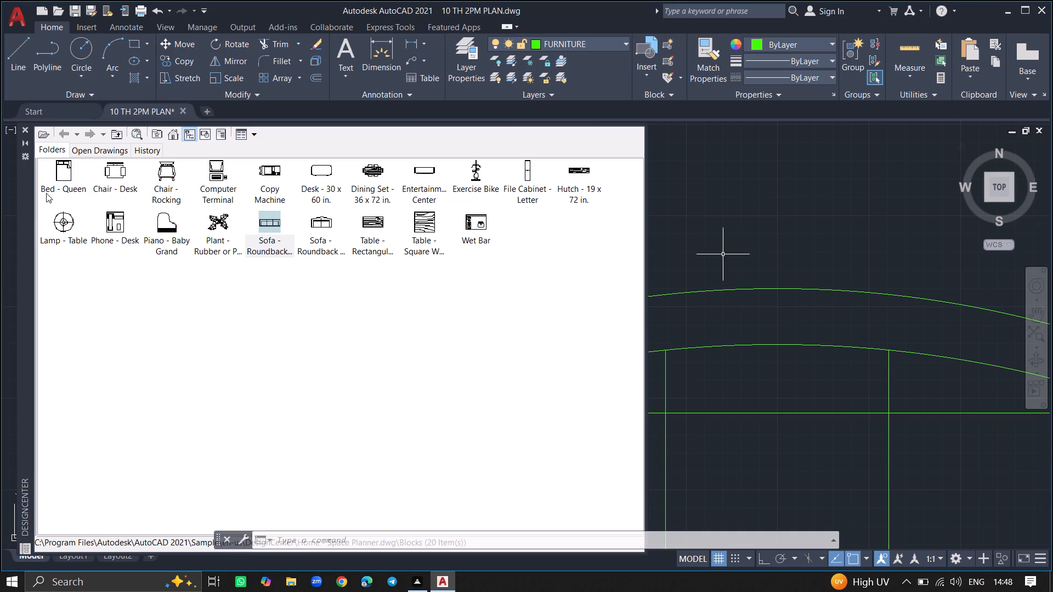
click(24, 128)
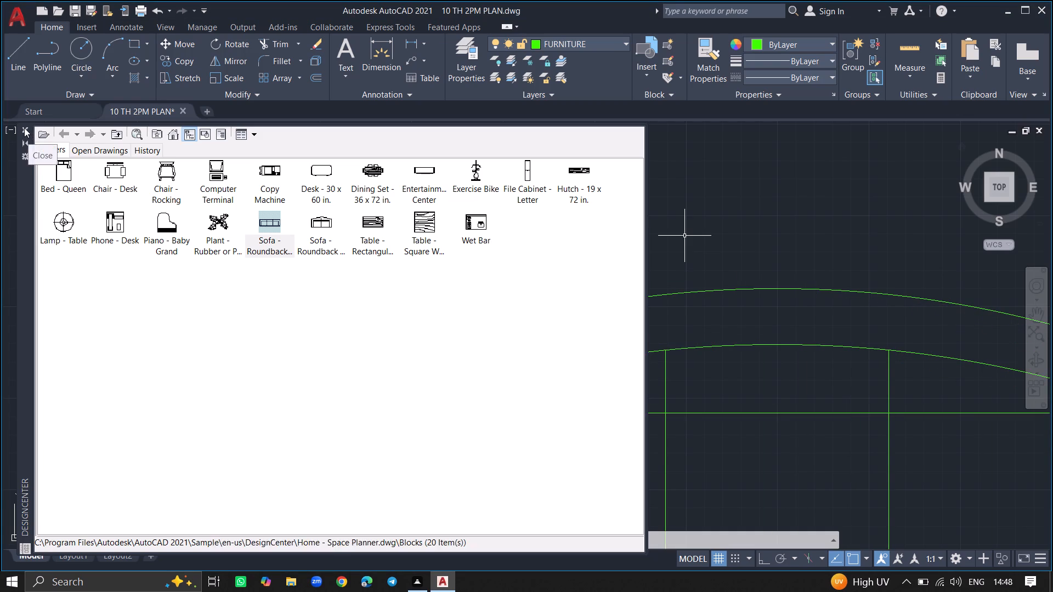
Scale the oversized roundback sofa down freehand to a size in proportion with the house's rooms.
ctrl+scroll(89, 209, down, 1)
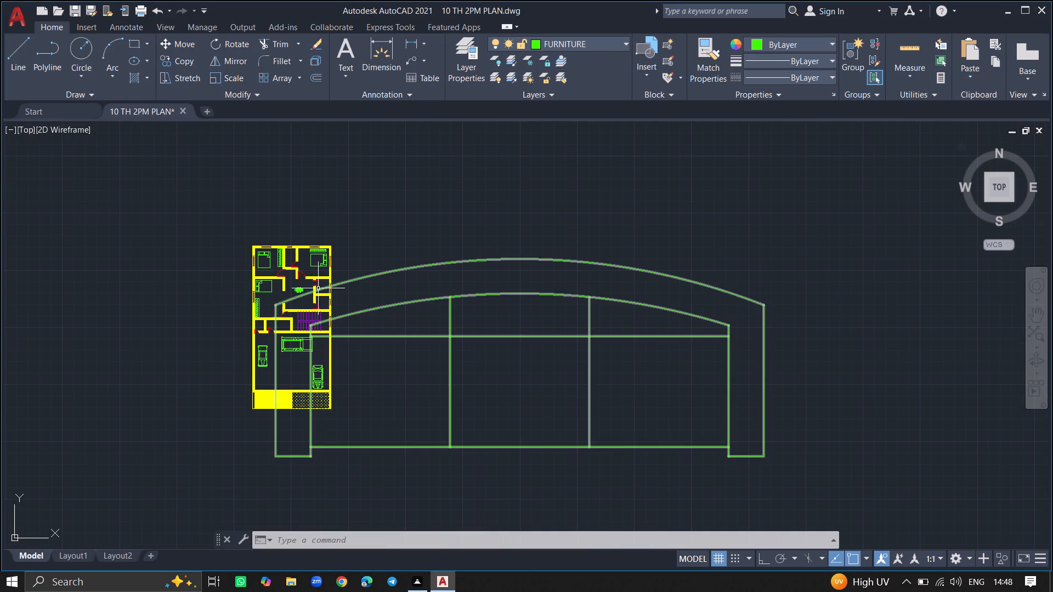
click(361, 277)
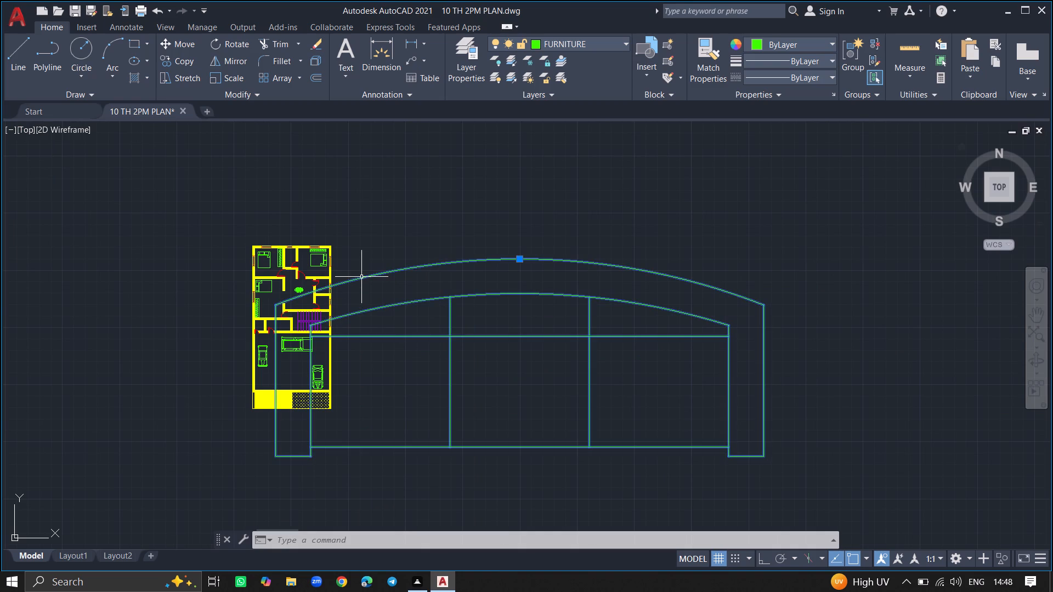
text(SC)
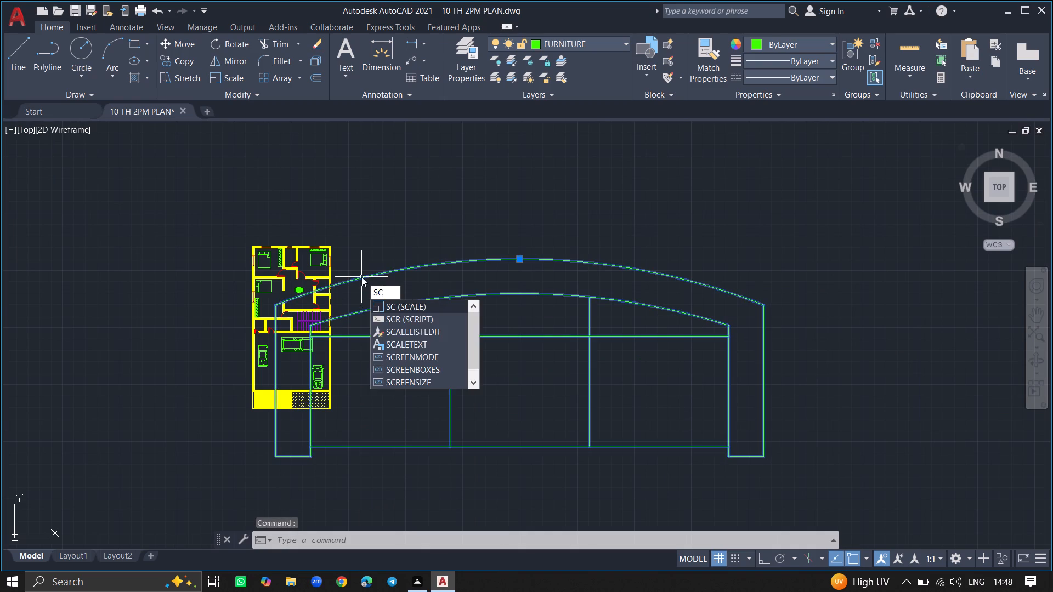
key(Return)
click(361, 277)
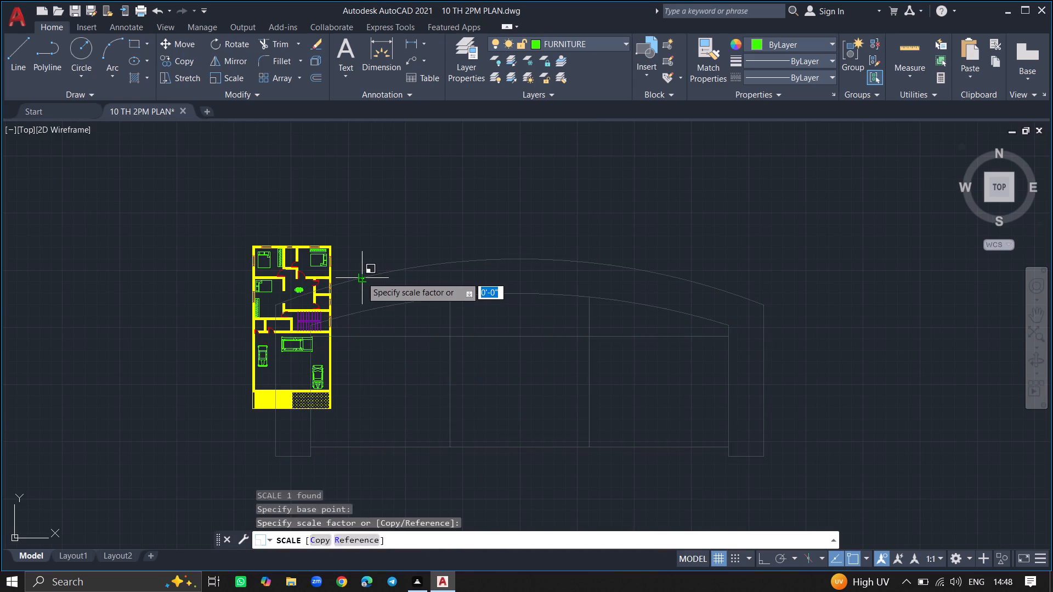
ctrl+scroll(365, 266, up, 2)
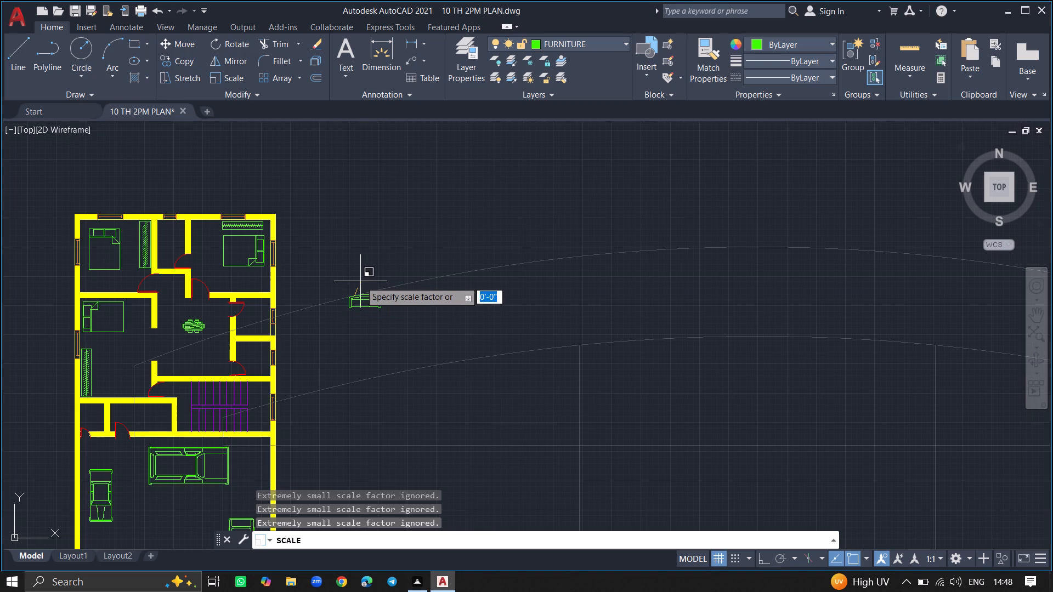
click(360, 281)
Rotate the sofa 180° so its rounded back faces down the plan.
click(360, 298)
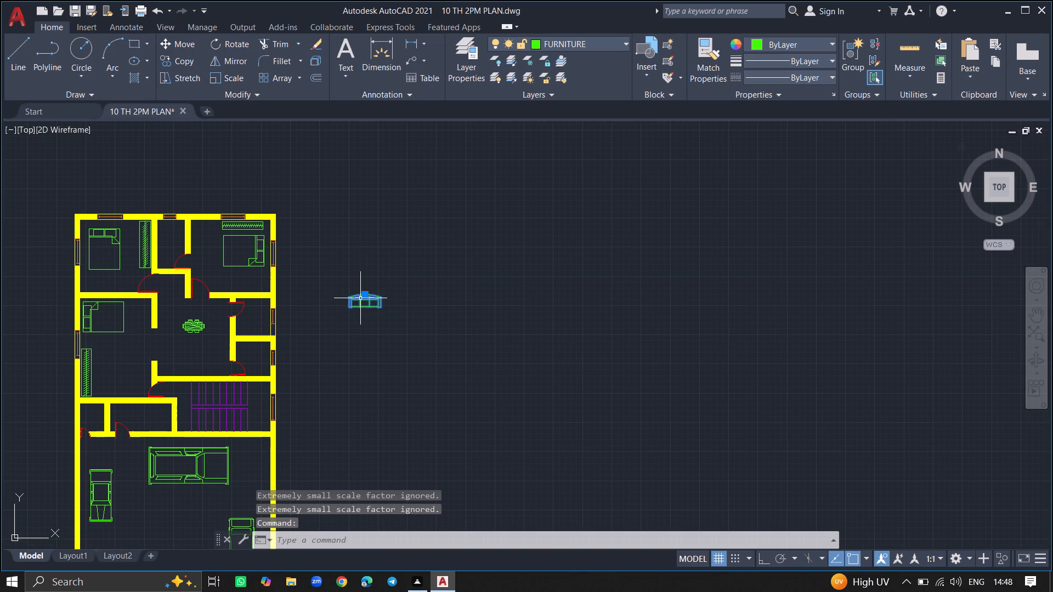
text(RO)
key(Return)
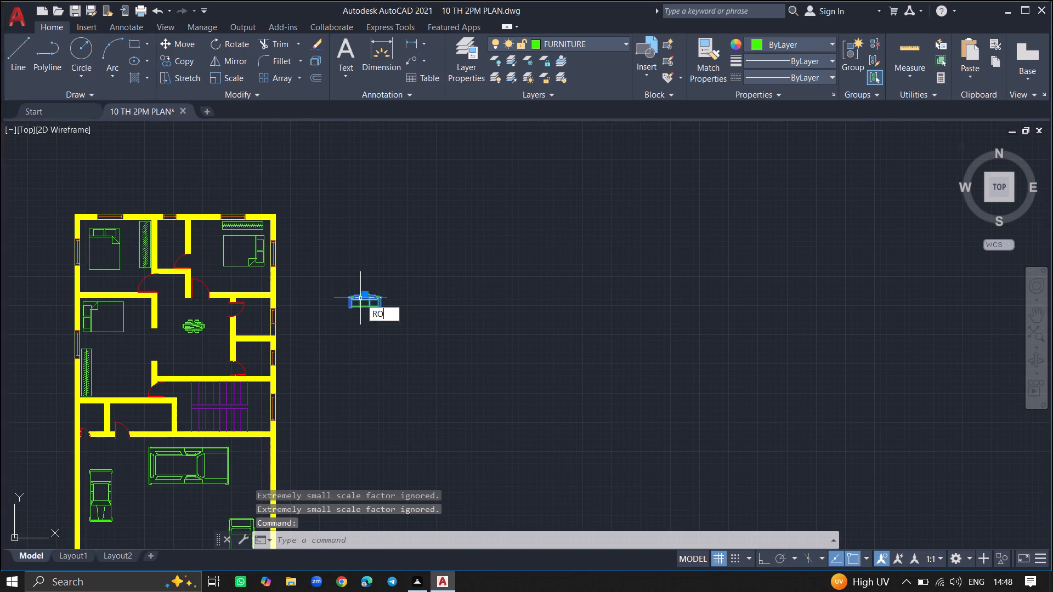
click(360, 298)
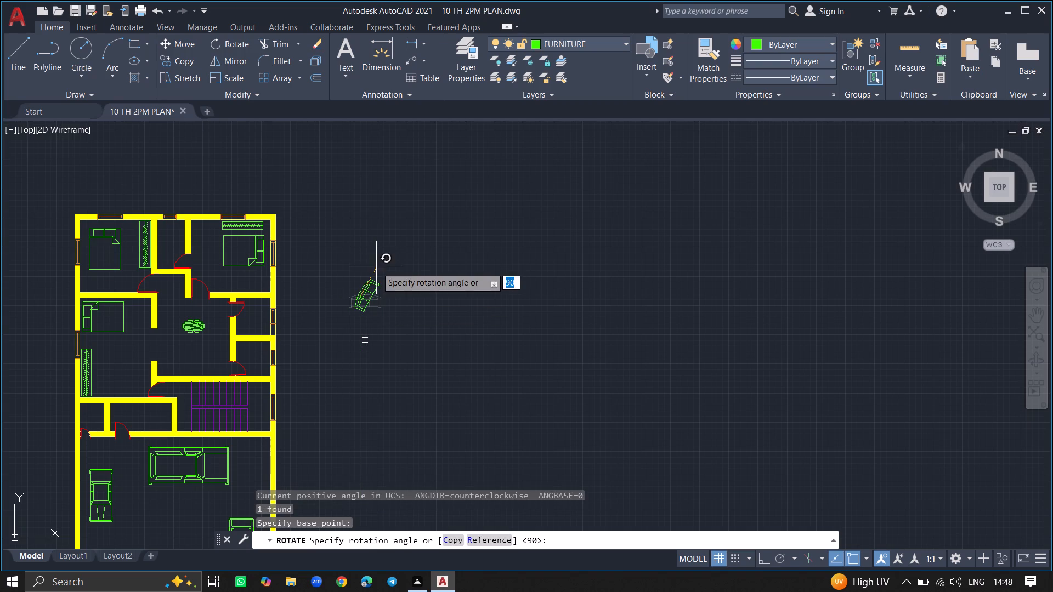
click(324, 297)
Move the sofa into the middle-left bedroom, beside the wardrobe with its back near the lower wall.
click(351, 289)
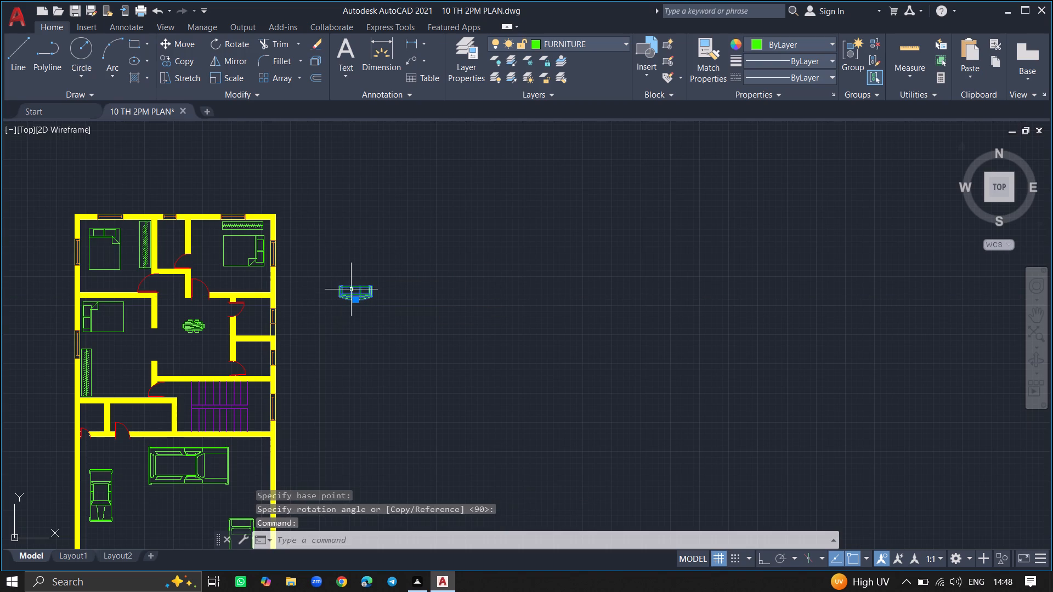
key(o)
key(BackSpace)
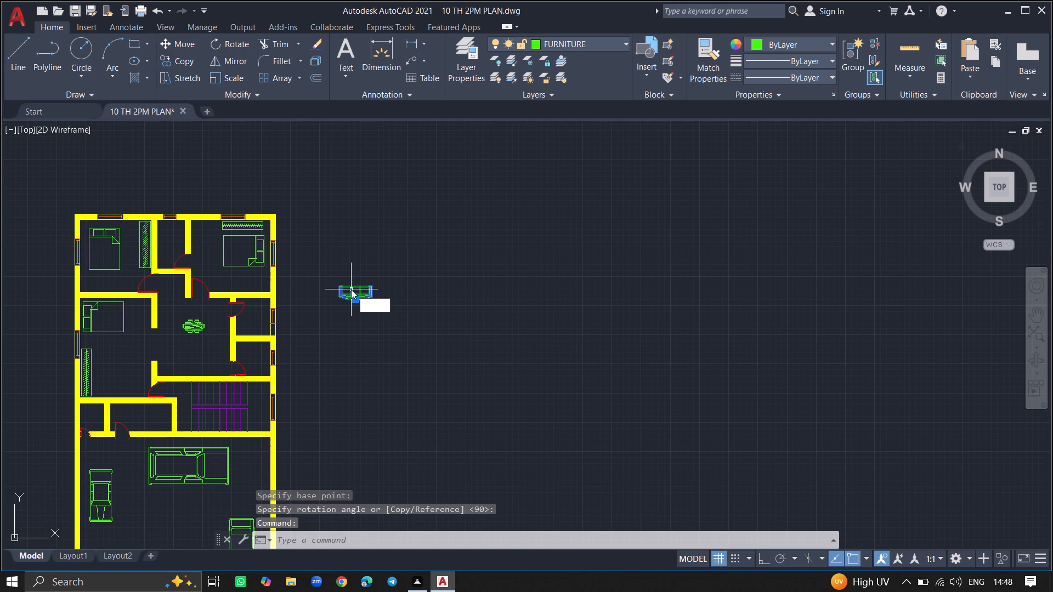
text(MOVE)
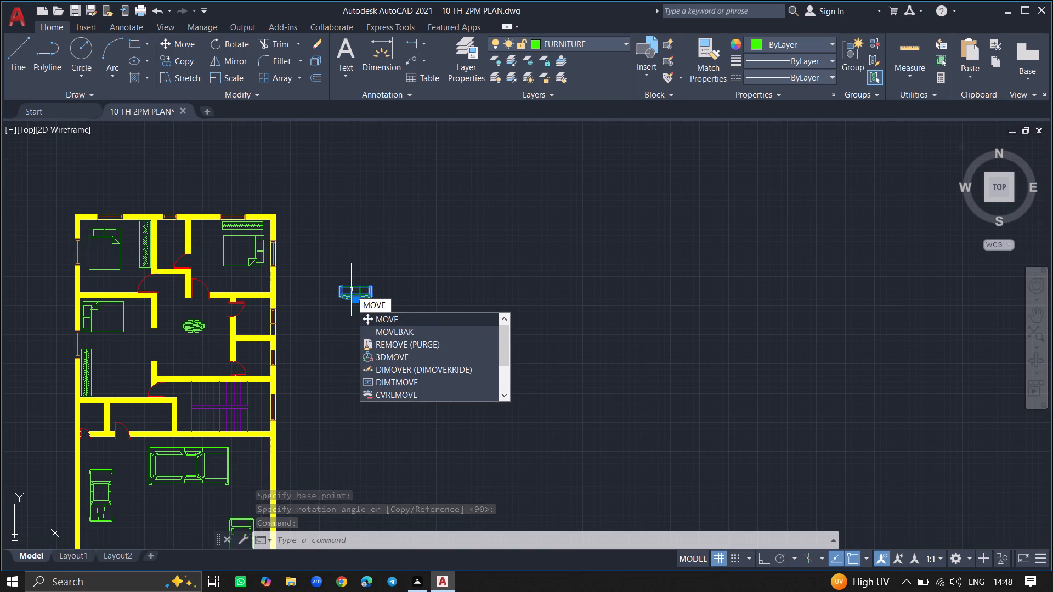
key(Return)
click(351, 289)
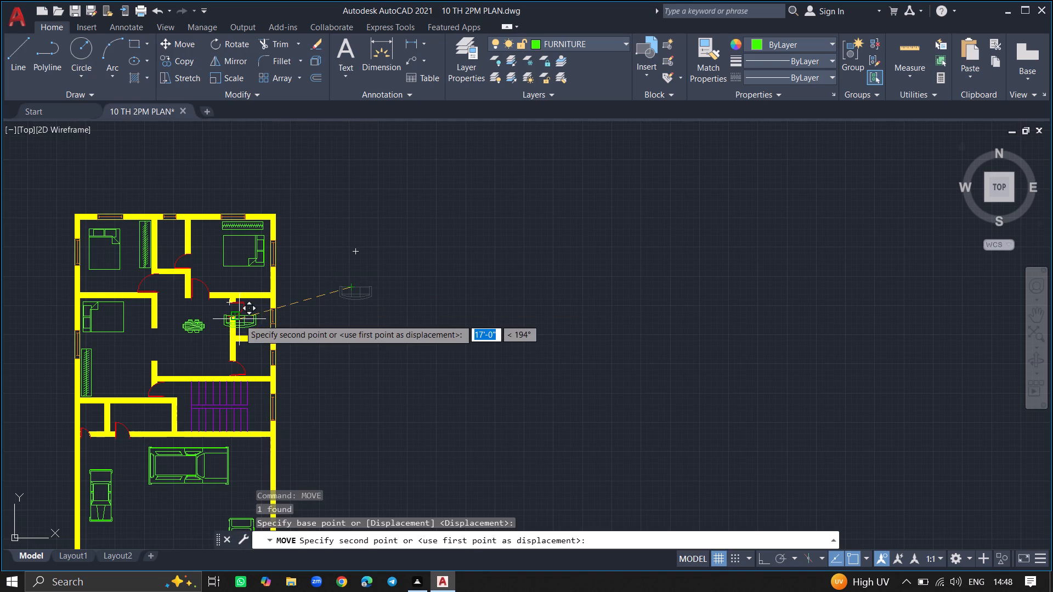
ctrl+scroll(112, 378, up, 3)
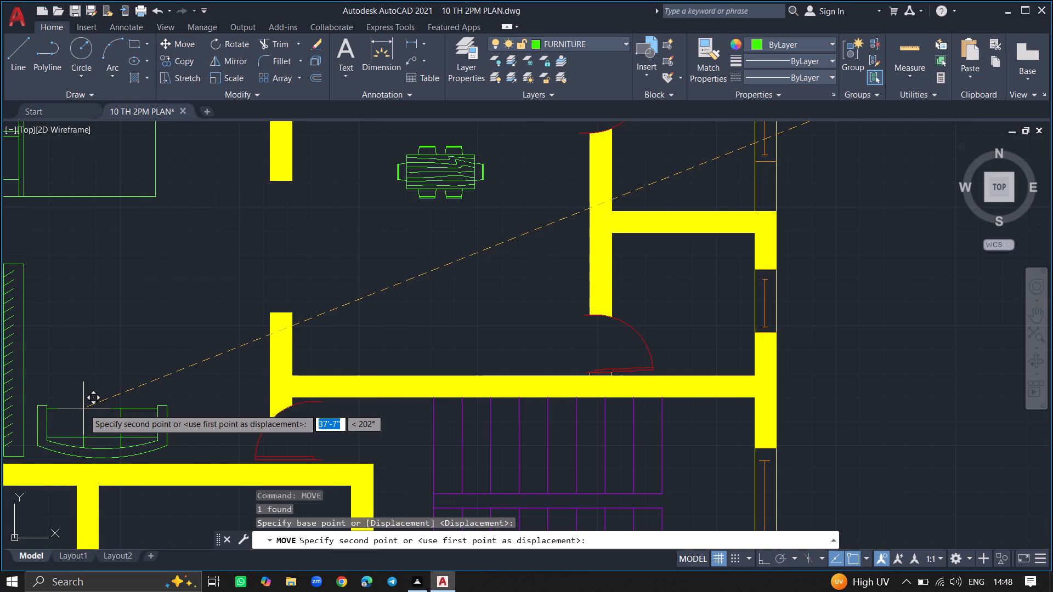
click(81, 408)
Draw a small coffee-table rectangle in front of the sofa in the middle-left bedroom.
ctrl+scroll(92, 377, down, 2)
text(REC)
key(Return)
ctrl+scroll(83, 375, up, 4)
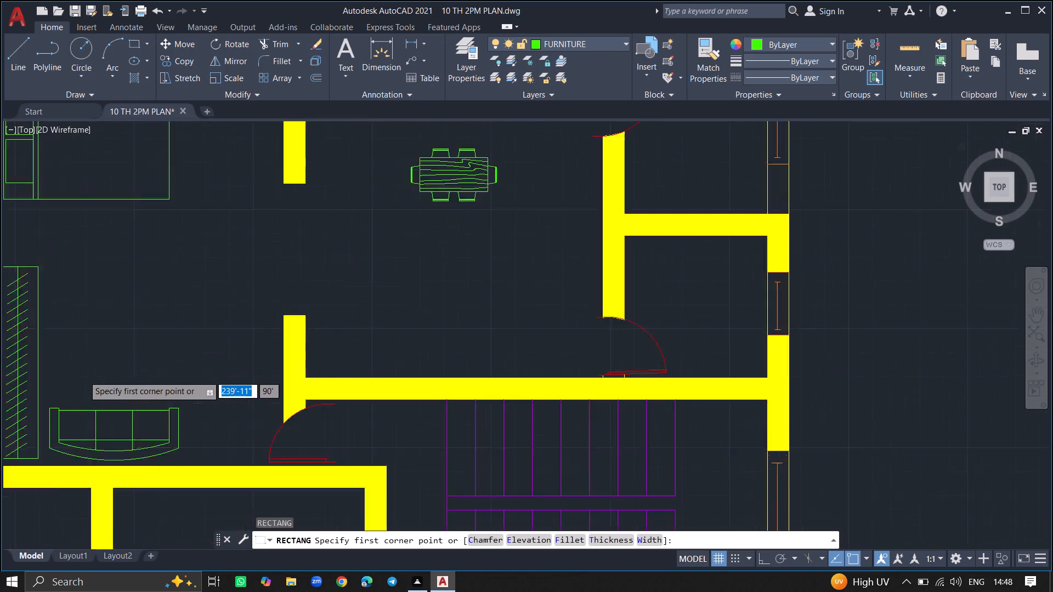
click(79, 383)
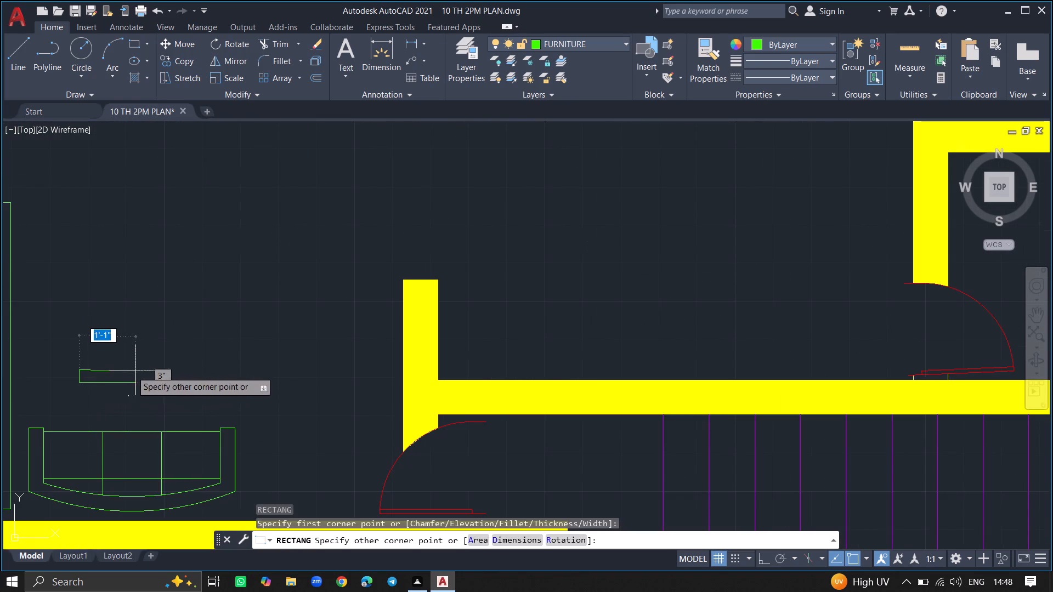
drag(171, 334, 118, 339)
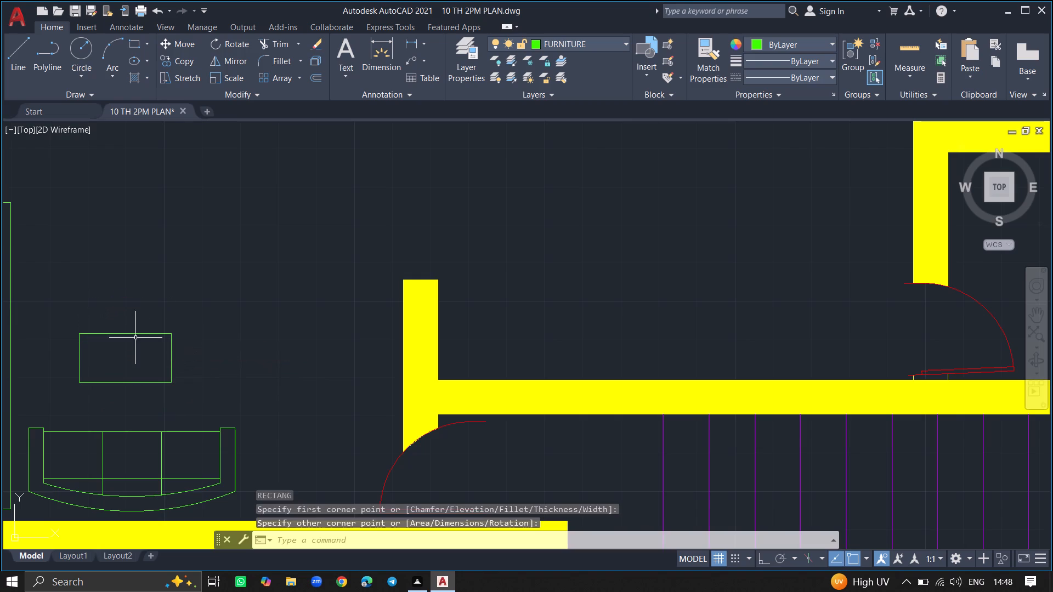
drag(118, 339, 57, 342)
Offset the coffee-table rectangle outward by 1" to give the table a double outline.
ctrl+scroll(57, 342, up, 2)
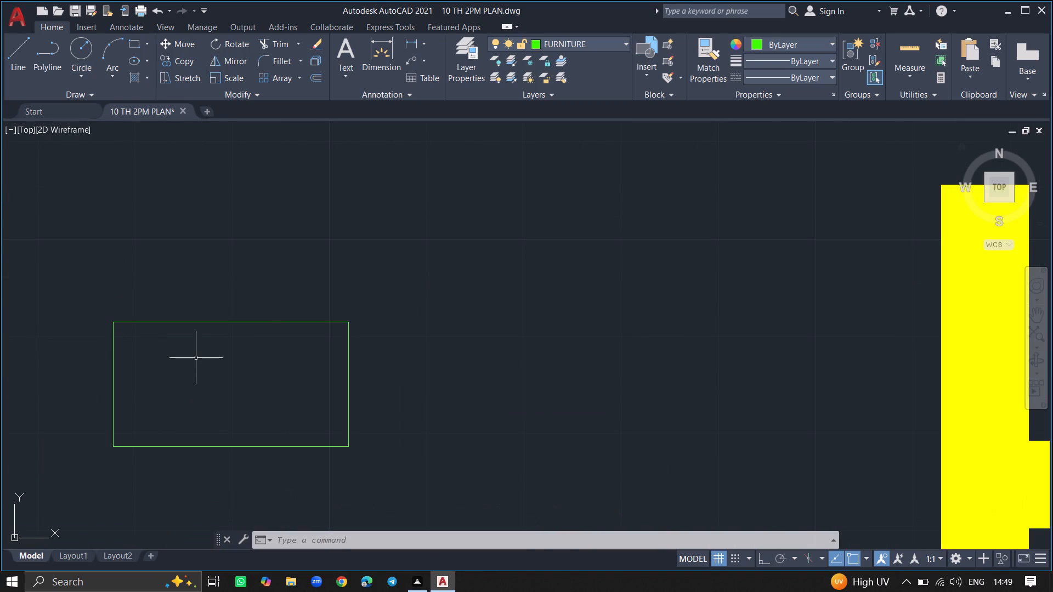
text(OFFSET)
key(Return)
key(Return)
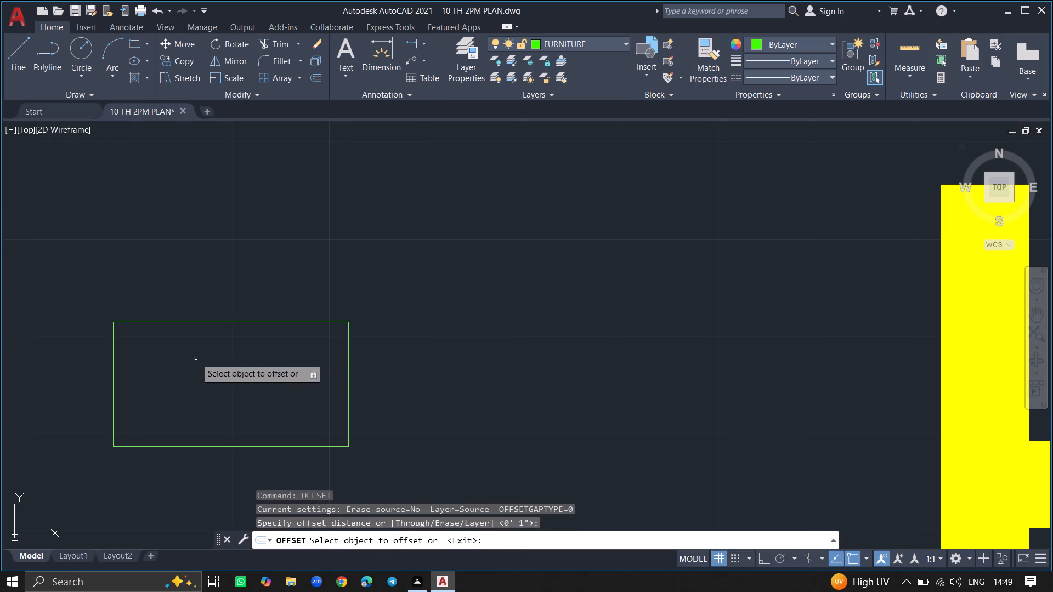
click(201, 322)
click(209, 287)
ctrl+scroll(209, 287, down, 3)
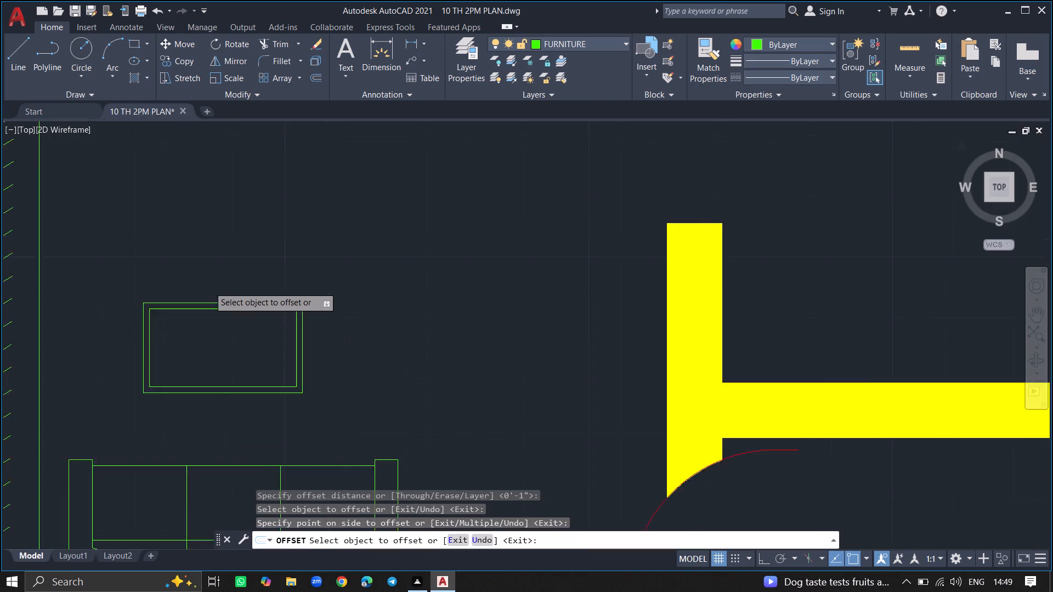
key(Return)
Open DesignCenter and browse from its home location to the en-us DesignCenter folder of sample drawings.
ctrl+scroll(209, 287, down, 3)
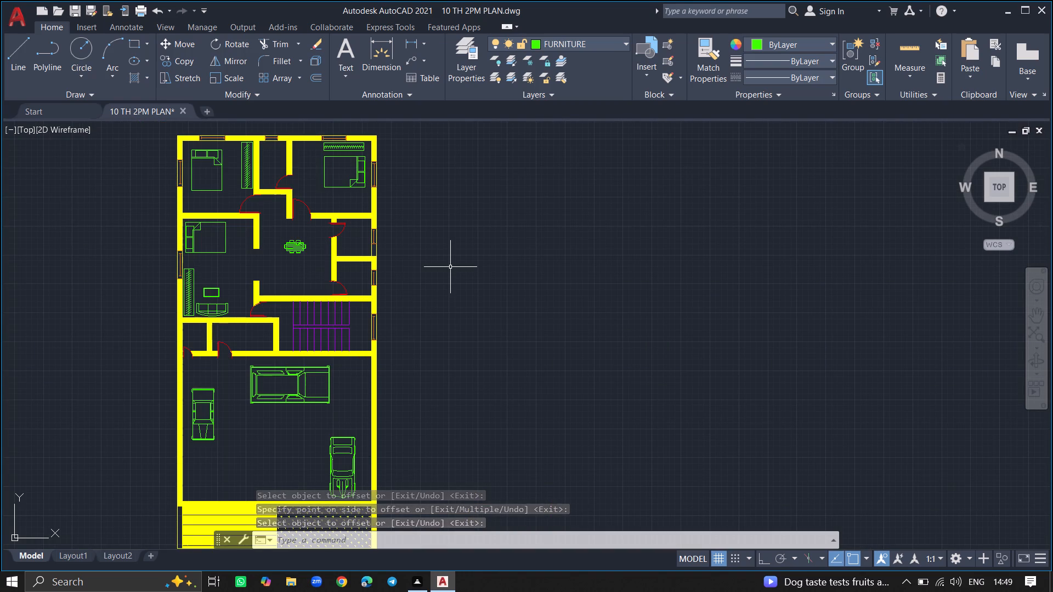
key(ctrl+2)
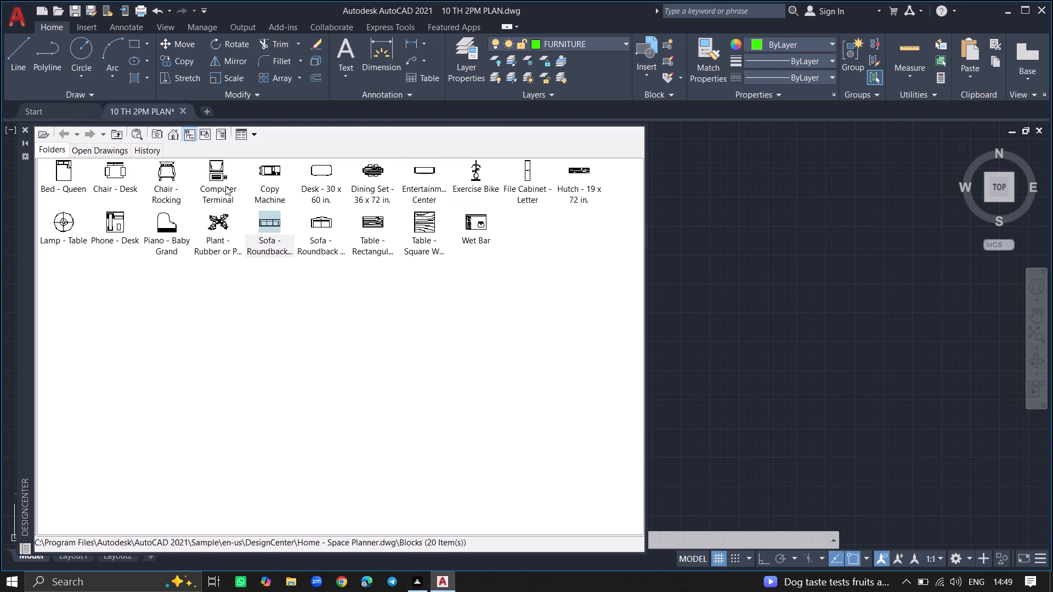
click(174, 140)
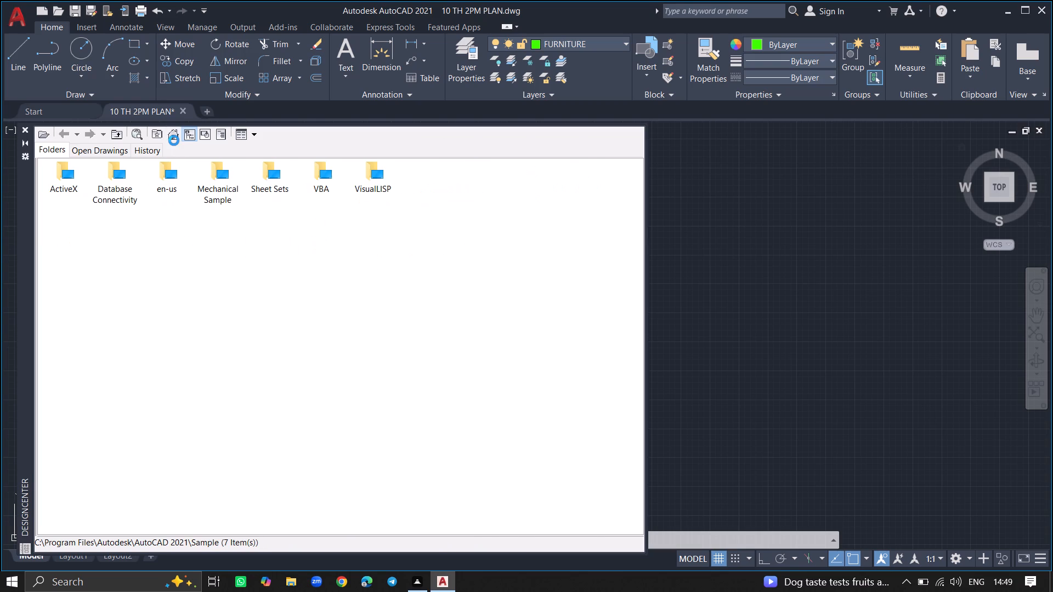
click(167, 177)
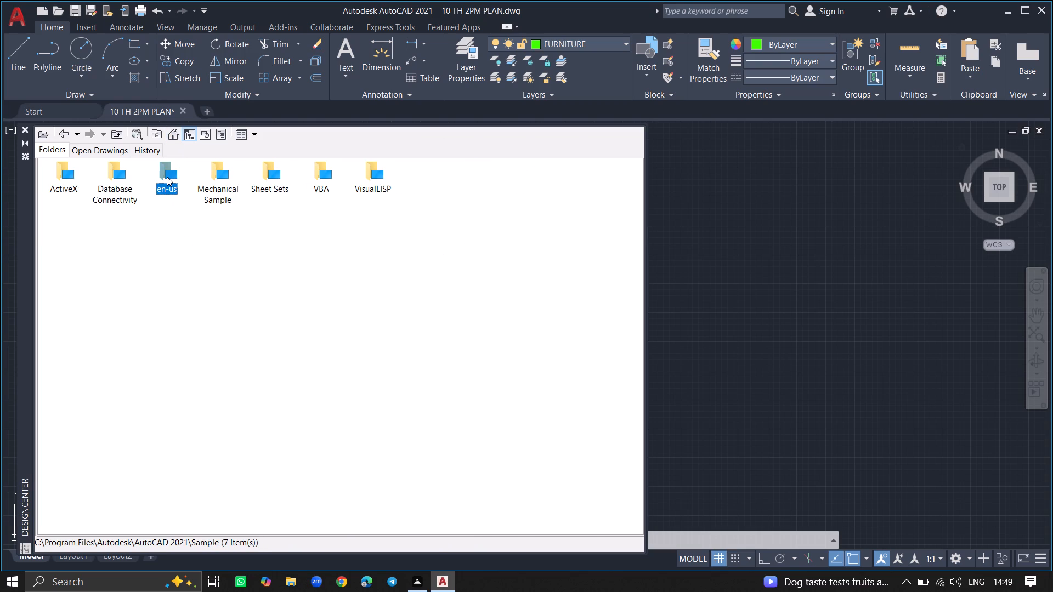
double_click(167, 177)
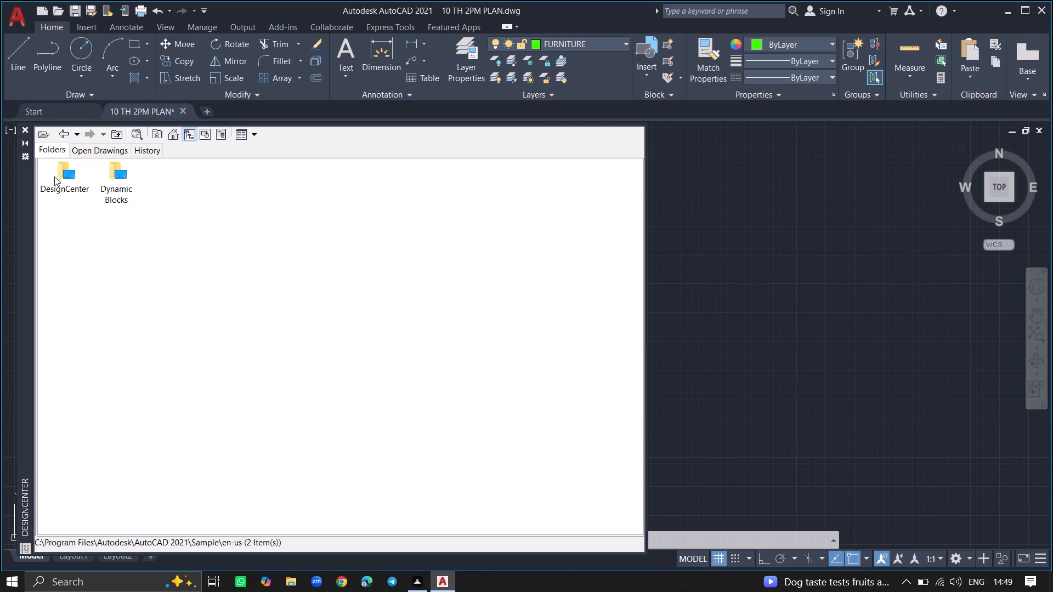
double_click(54, 177)
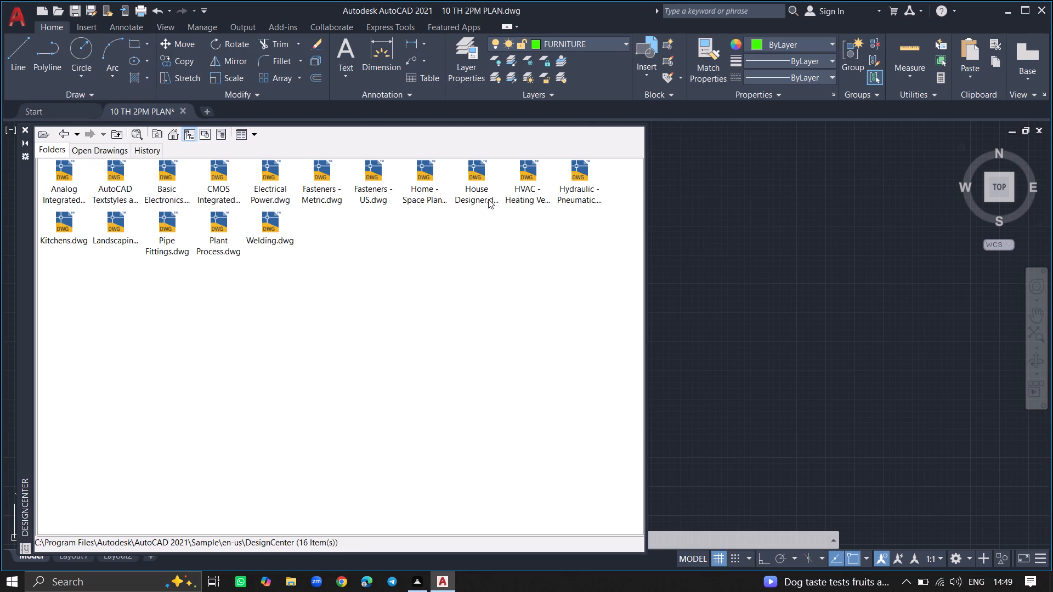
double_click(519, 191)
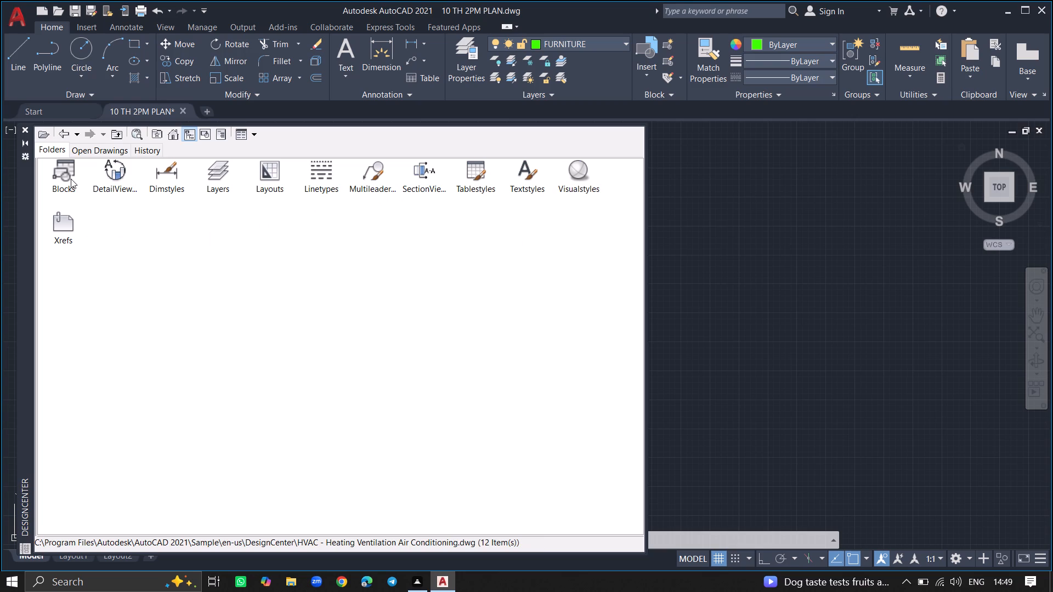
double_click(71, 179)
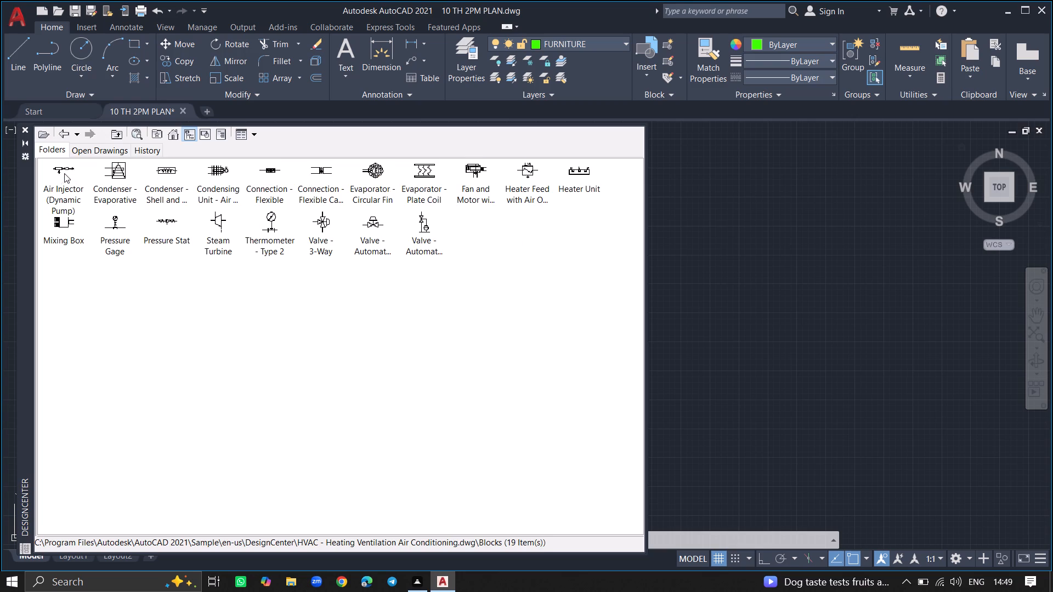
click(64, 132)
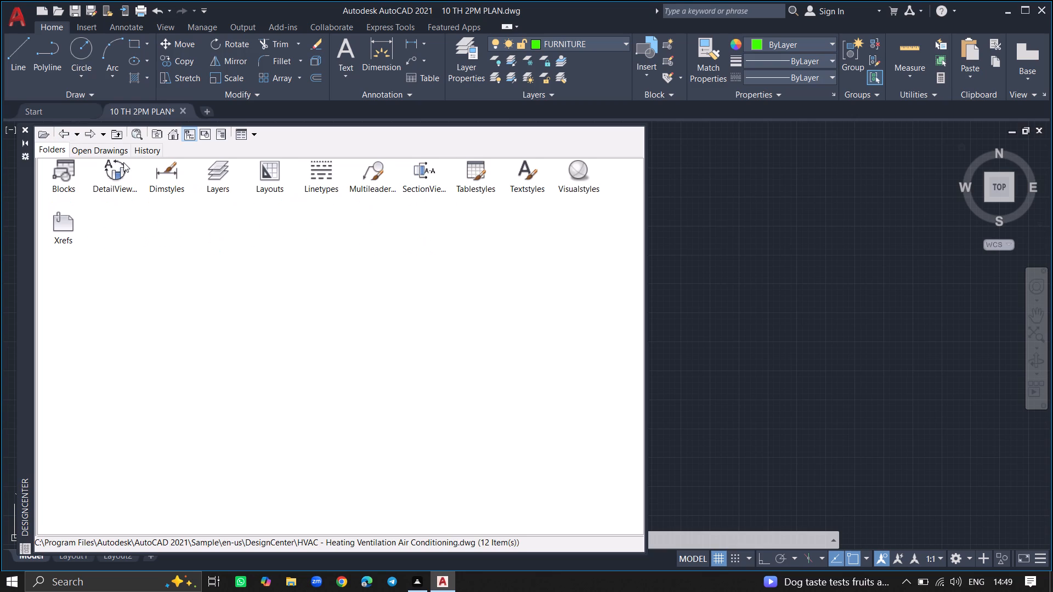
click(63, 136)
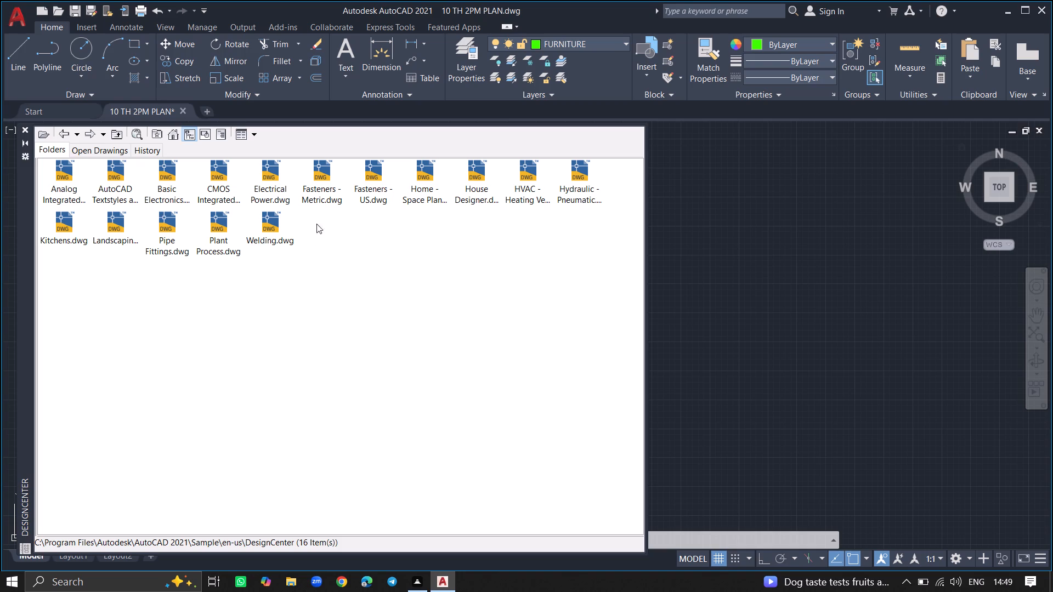
Insert the Sink-single - 30 in top block from DesignCenter's Kitchens drawing into the open area beside the plan.
double_click(63, 234)
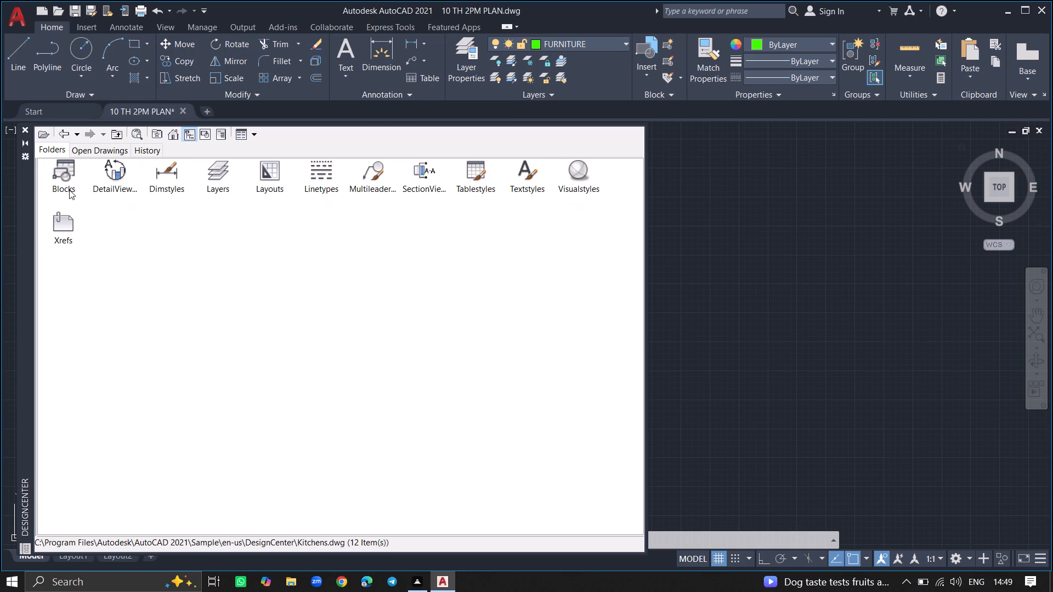
double_click(68, 187)
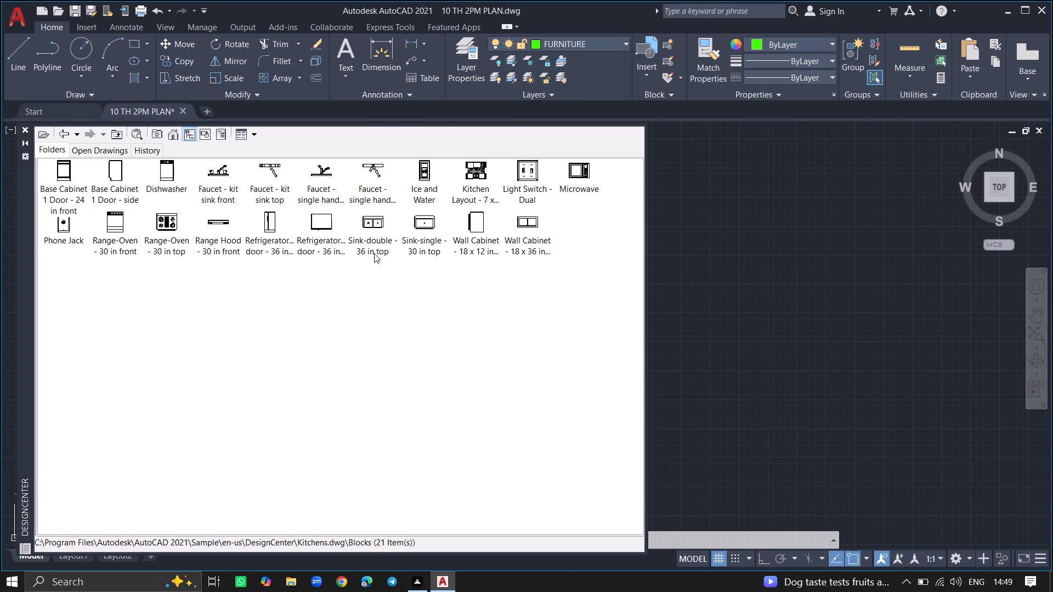
click(420, 242)
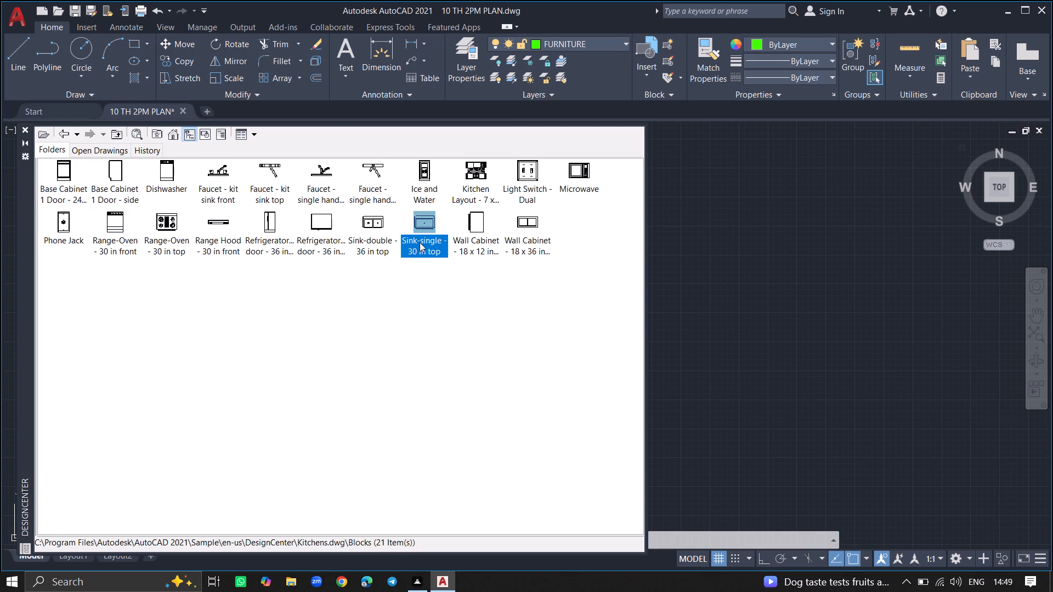
drag(420, 242, 756, 264)
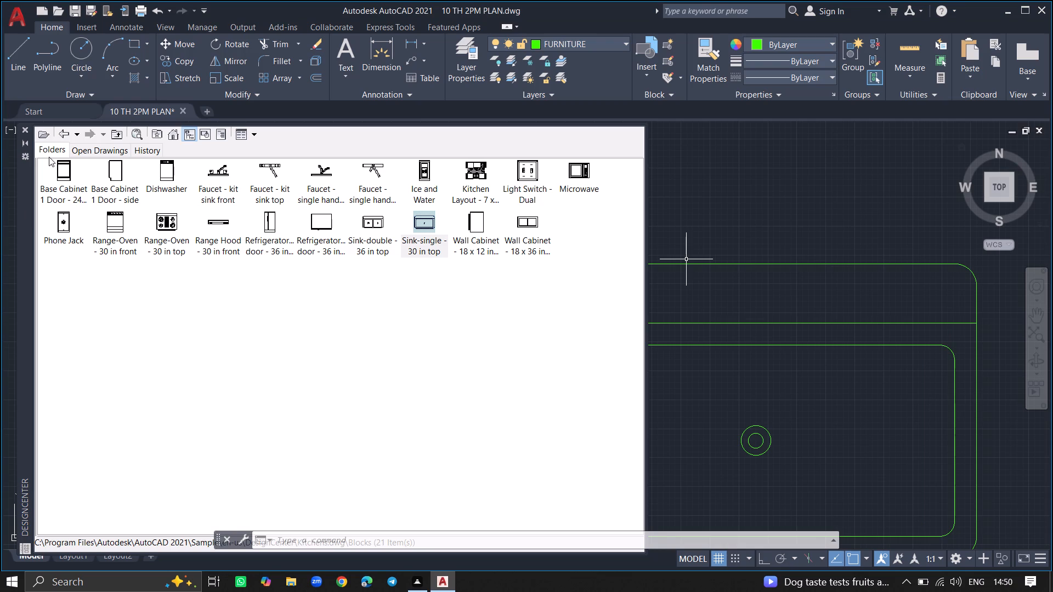
Close DesignCenter and scale the inserted sink block down from its drain centre to suit the plan's furniture size.
click(27, 130)
ctrl+scroll(70, 216, down, 3)
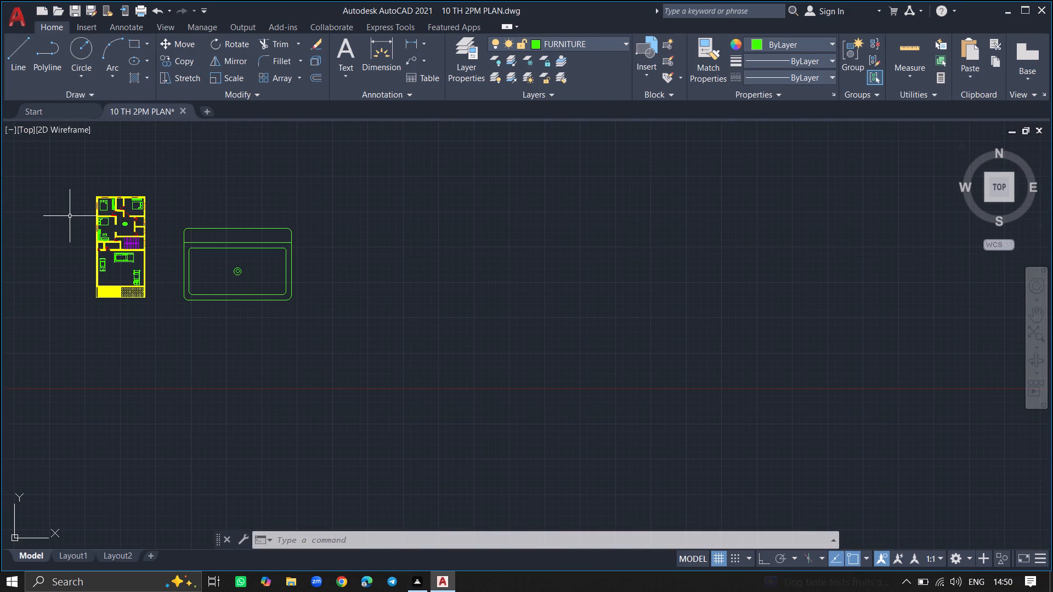
click(184, 234)
text(SC)
key(Return)
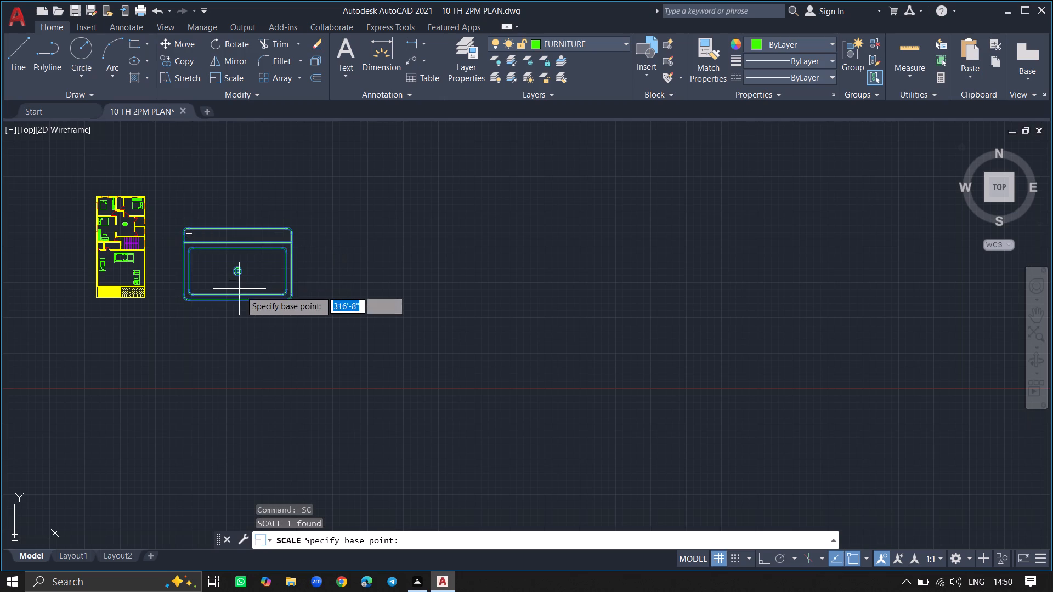
click(236, 270)
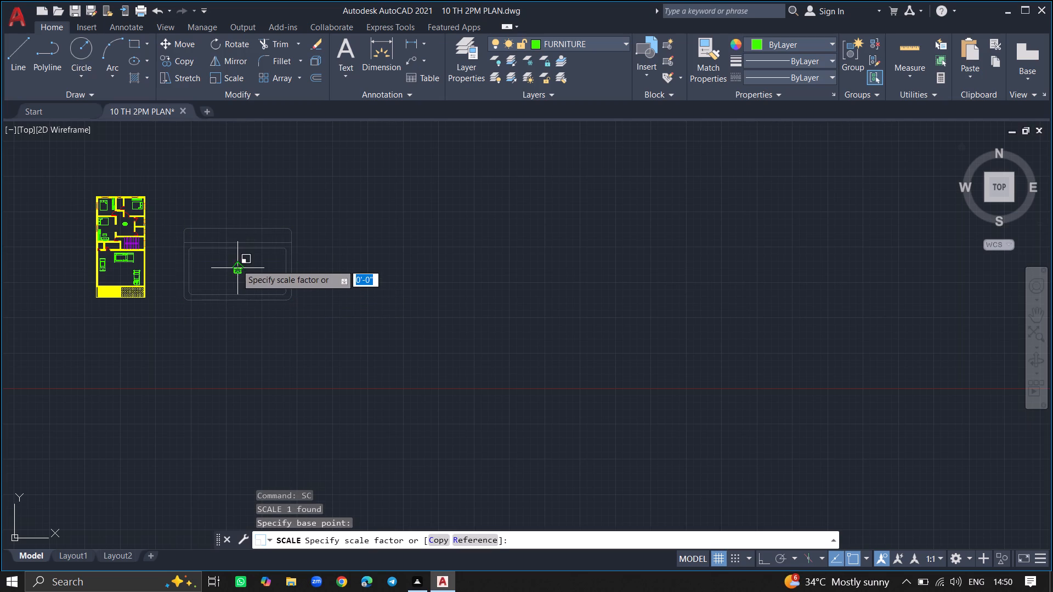
ctrl+scroll(237, 261, up, 4)
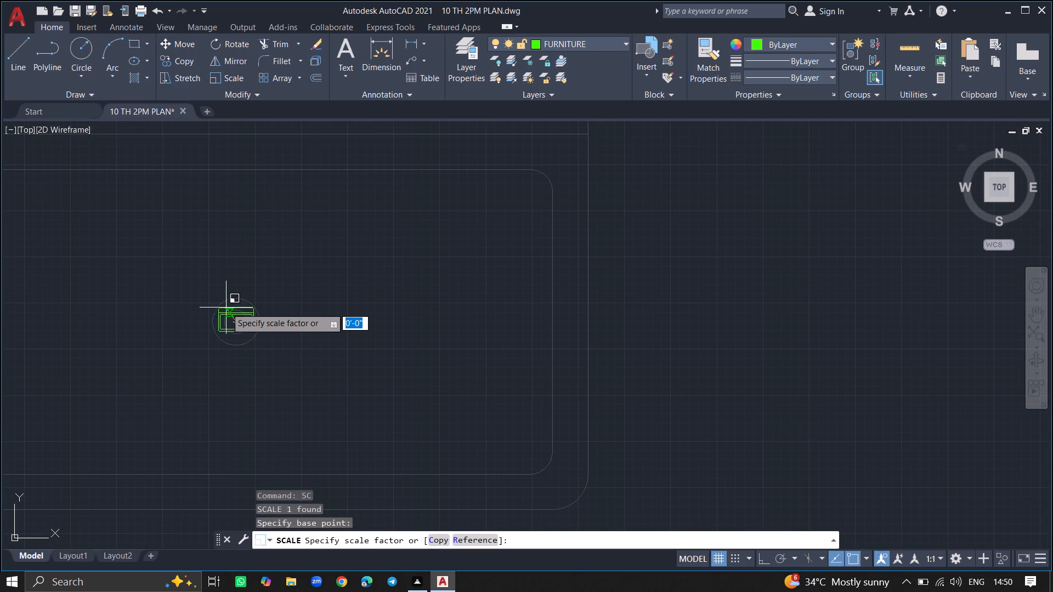
click(227, 310)
Rotate the scaled sink 180° about its drain centre.
click(227, 315)
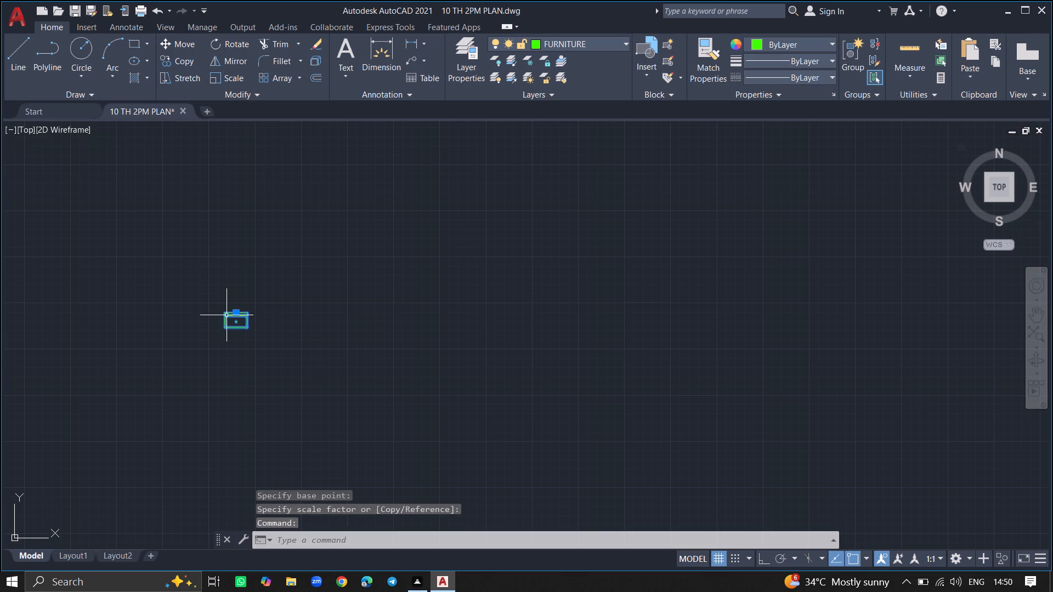
text(RO)
key(Return)
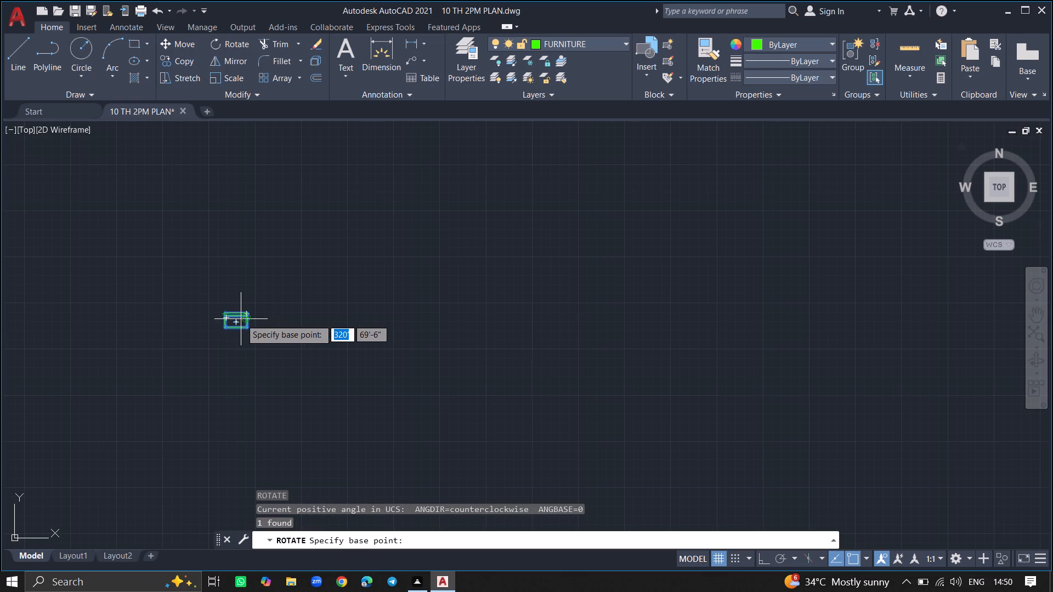
ctrl+scroll(241, 319, up, 9)
click(138, 366)
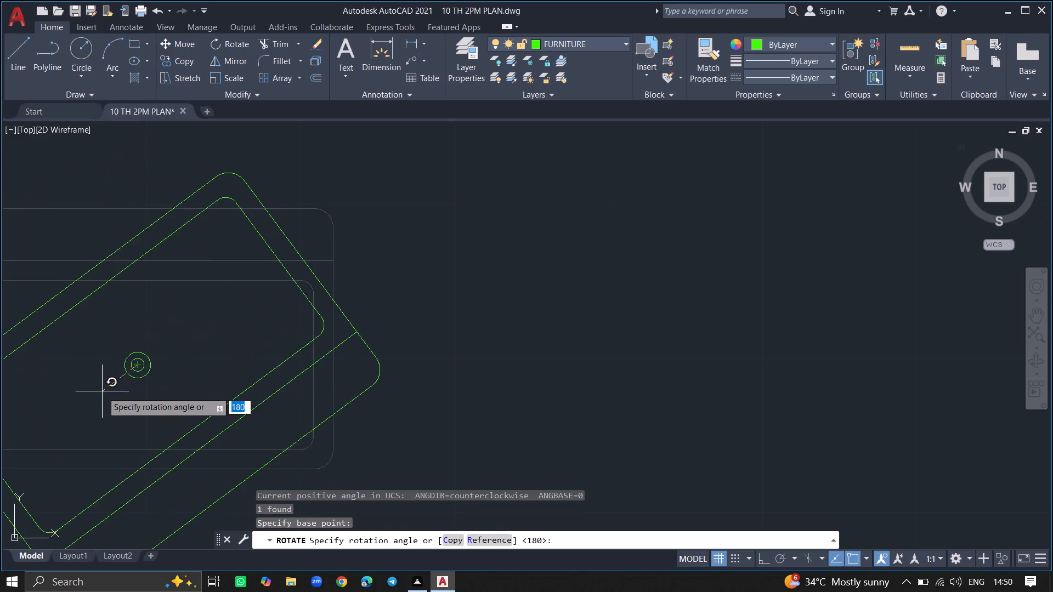
key(F8)
click(110, 370)
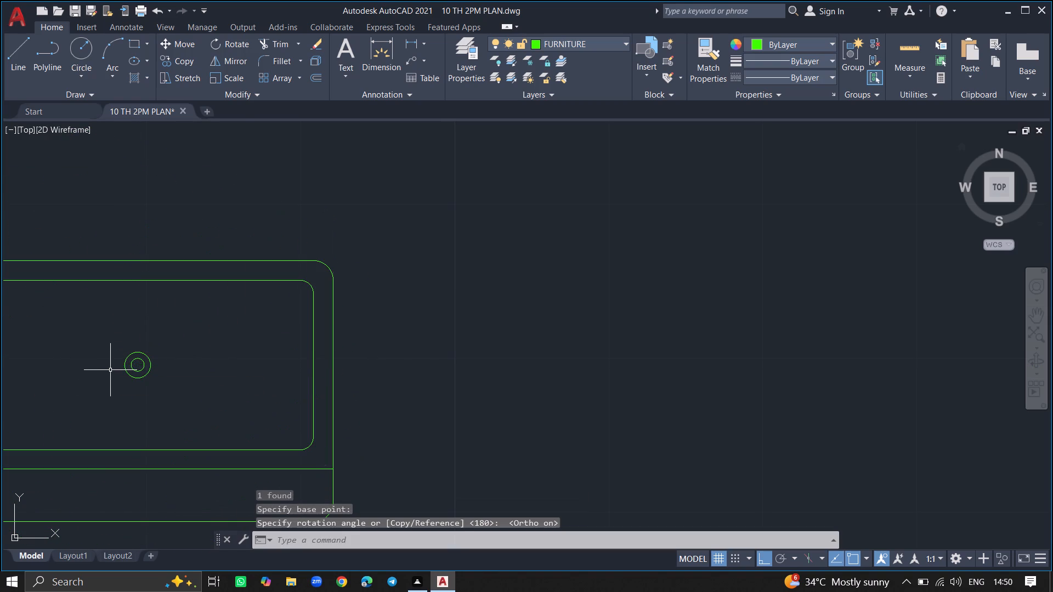
Move the sink into the lower-left corner of the dining area, just above the staircase wall.
ctrl+scroll(110, 370, down, 5)
click(110, 377)
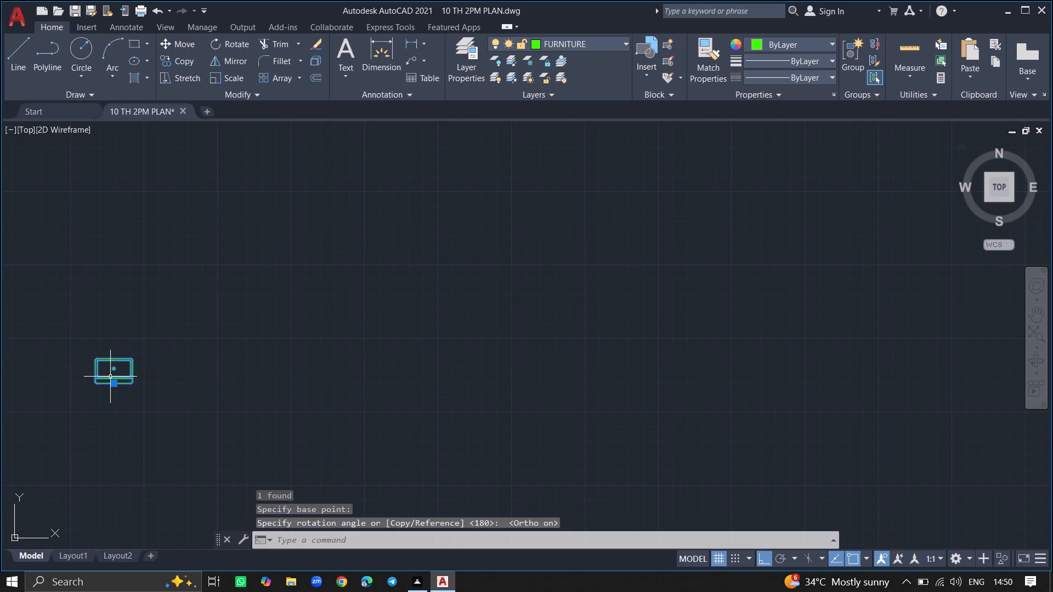
text(MOVE)
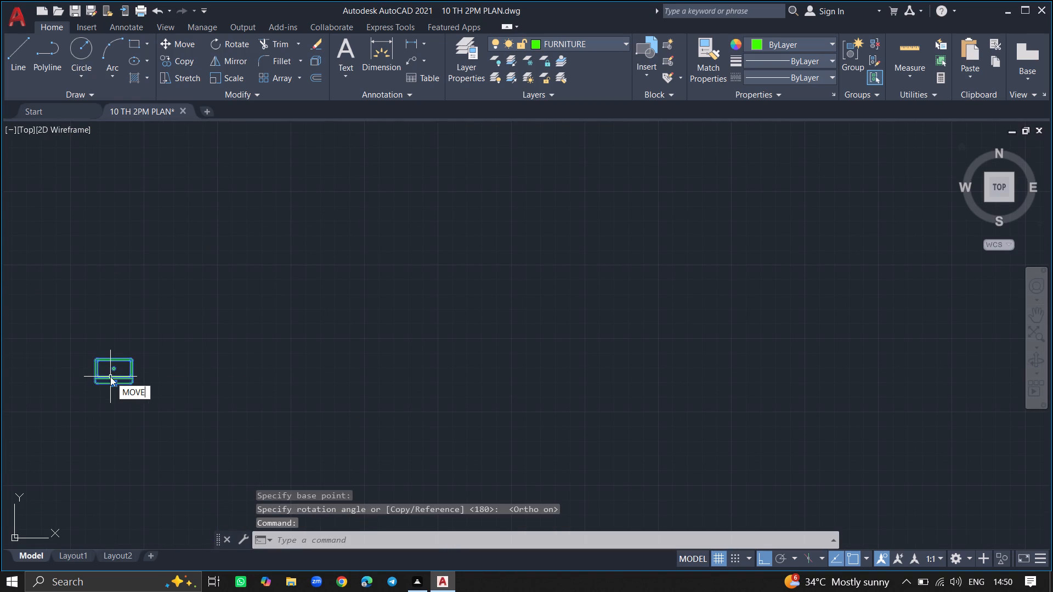
key(Return)
click(111, 364)
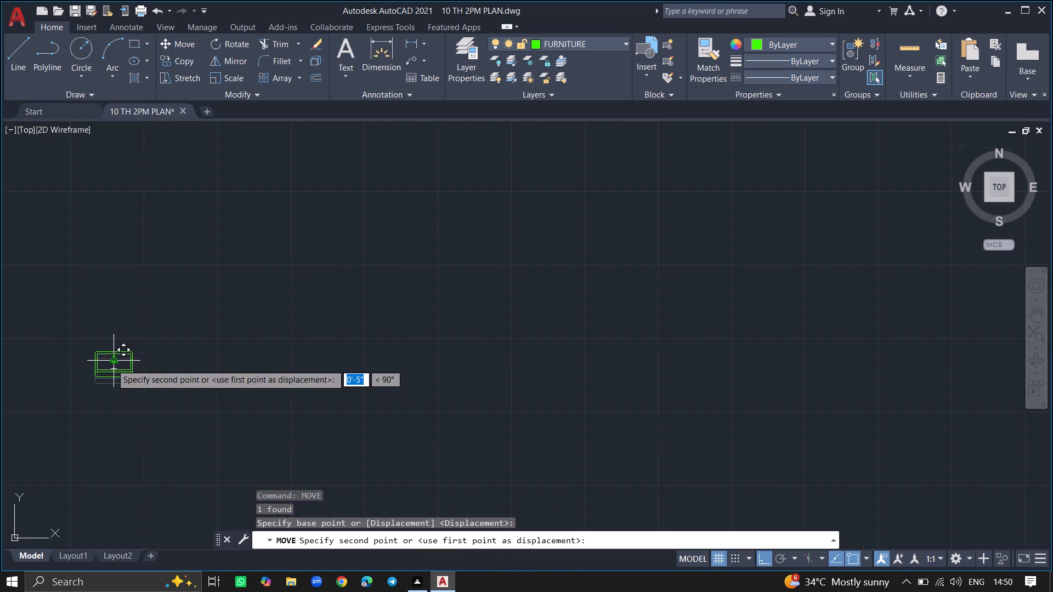
ctrl+scroll(127, 329, down, 4)
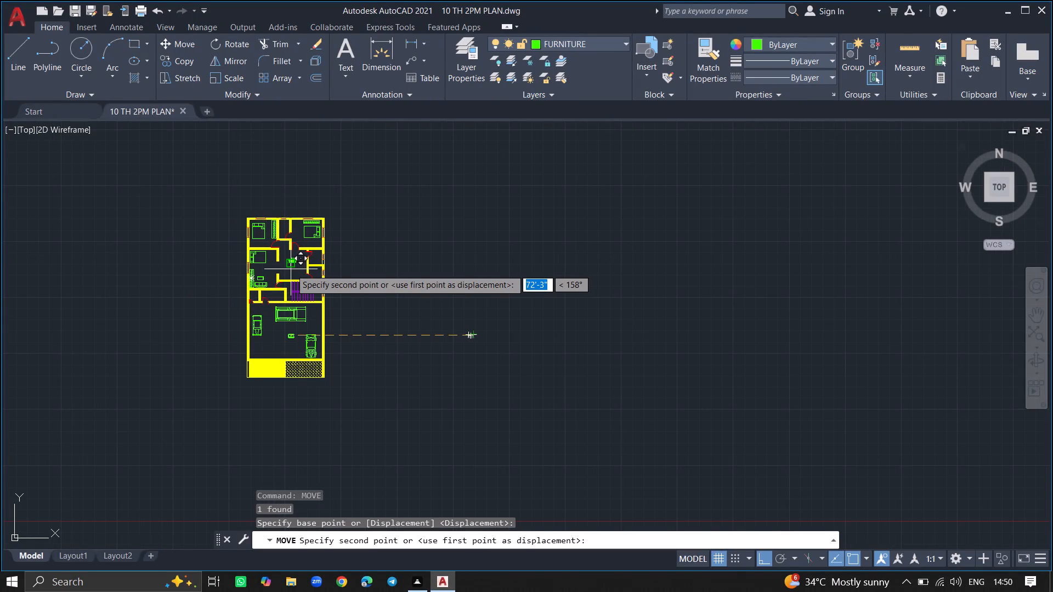
key(F8)
ctrl+scroll(285, 270, up, 3)
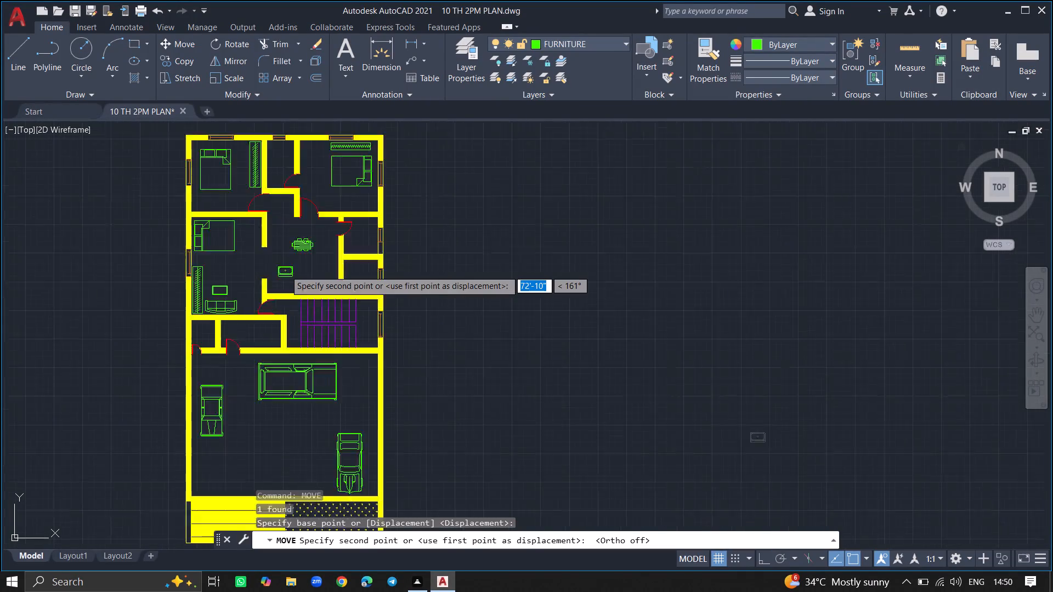
ctrl+scroll(285, 270, up, 2)
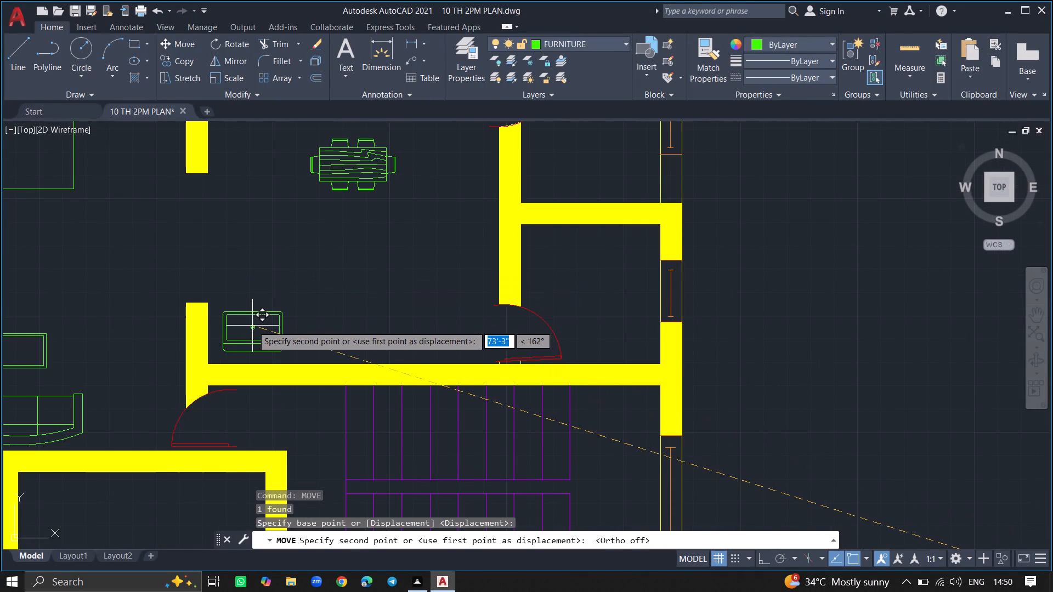
ctrl+scroll(249, 327, up, 4)
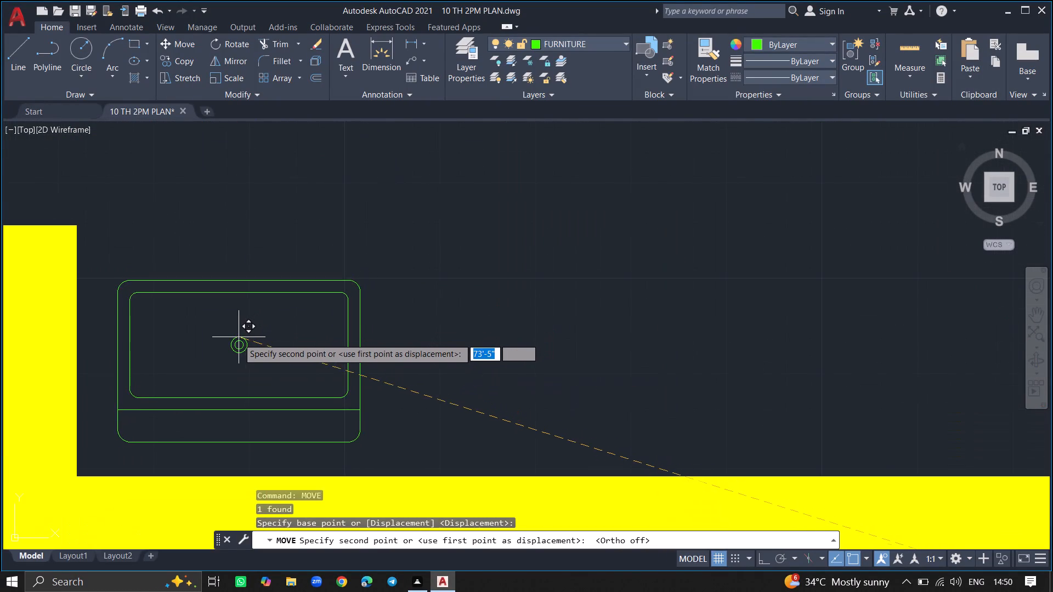
click(239, 355)
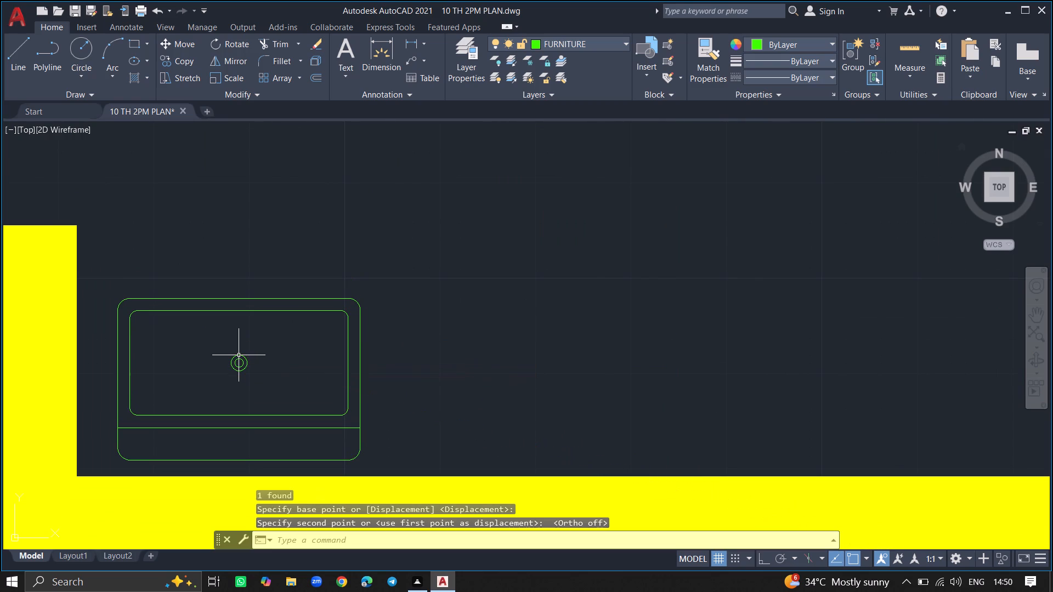
ctrl+scroll(322, 348, down, 5)
ctrl+scroll(362, 323, down, 2)
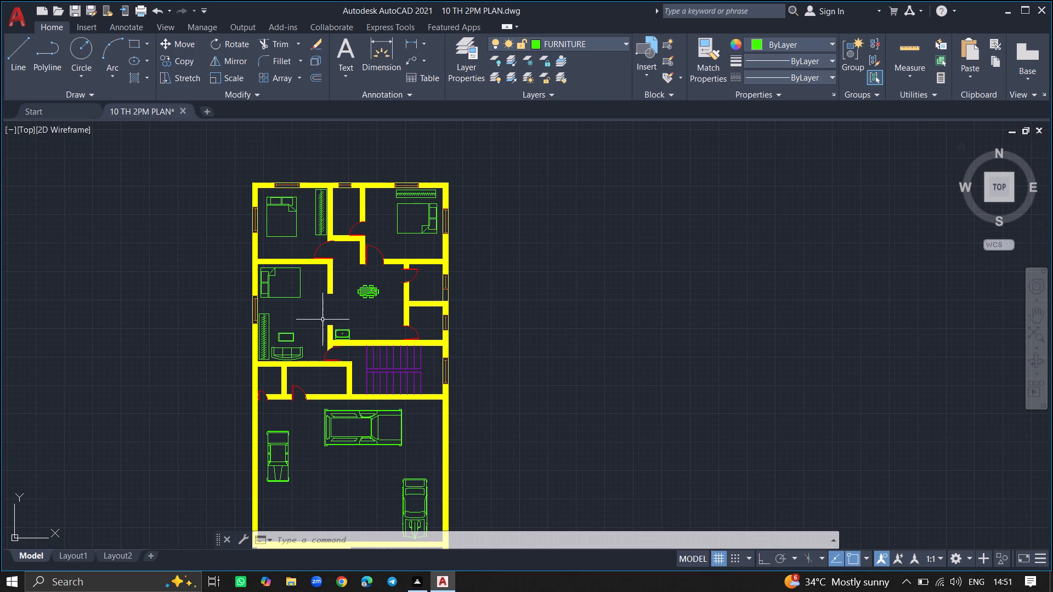
Insert the Toilet - top block from DesignCenter's House Designer drawing into the open area beside the plan, and close DesignCenter.
key(ctrl+2)
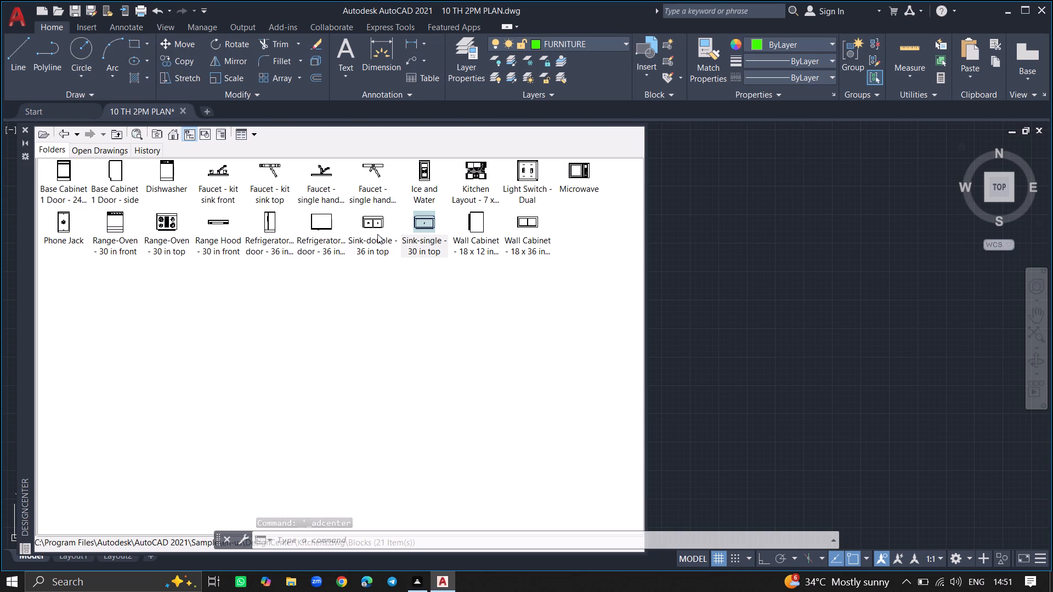
click(173, 136)
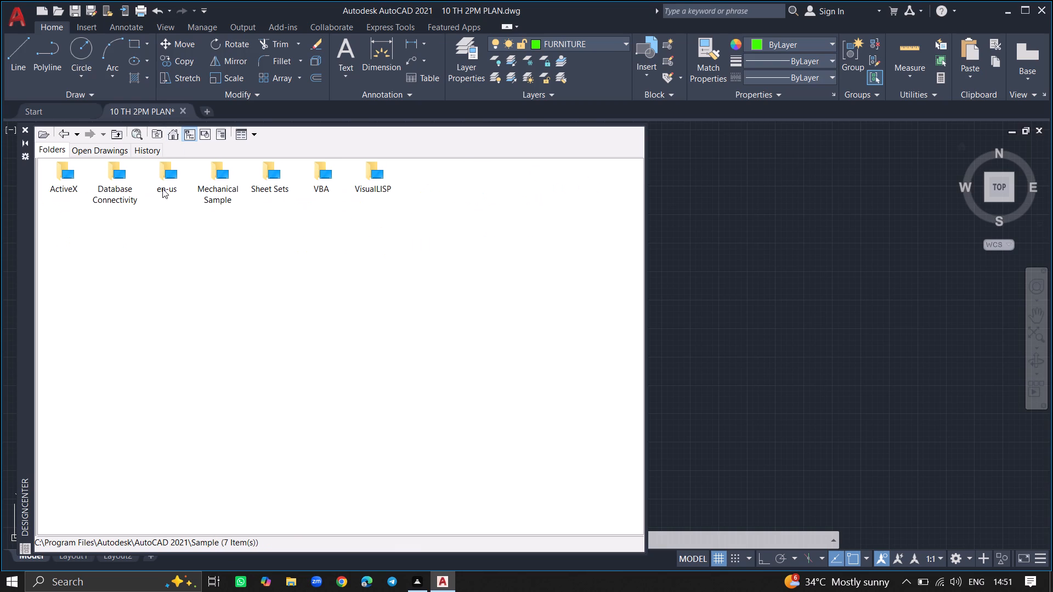
double_click(162, 187)
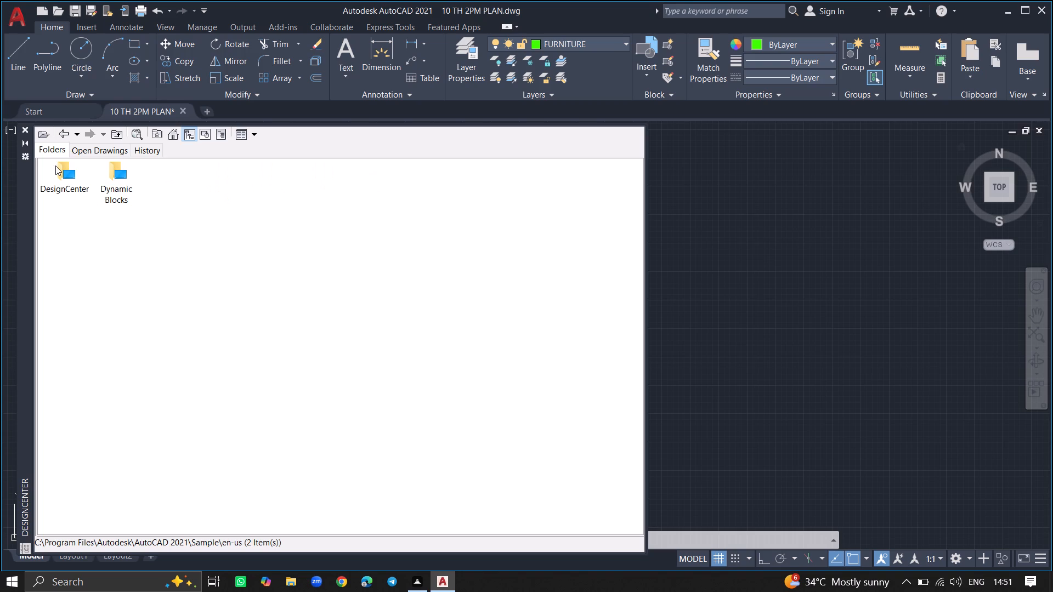
double_click(57, 167)
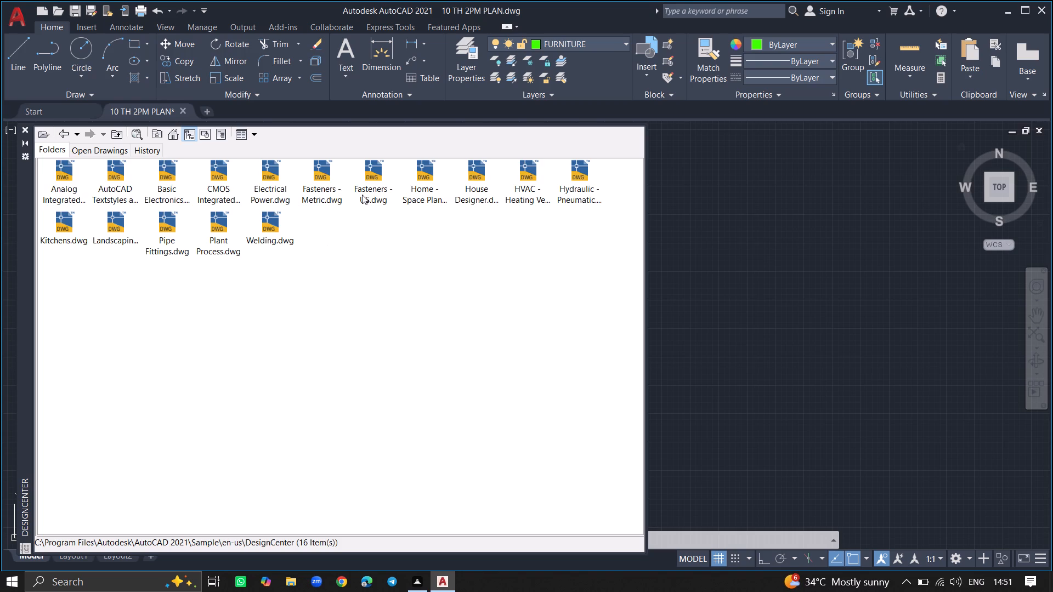
double_click(465, 193)
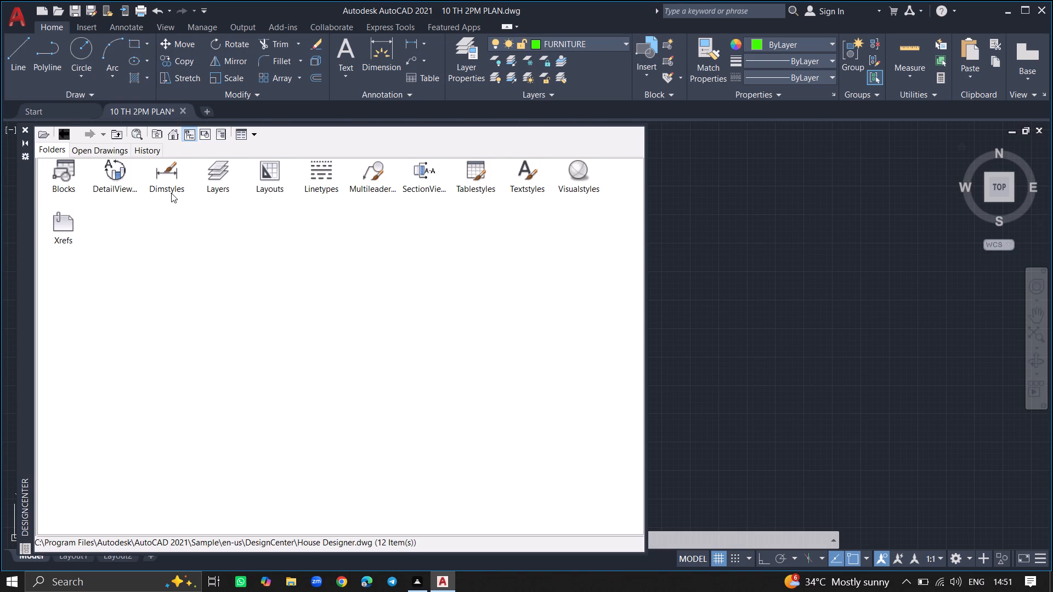
double_click(64, 184)
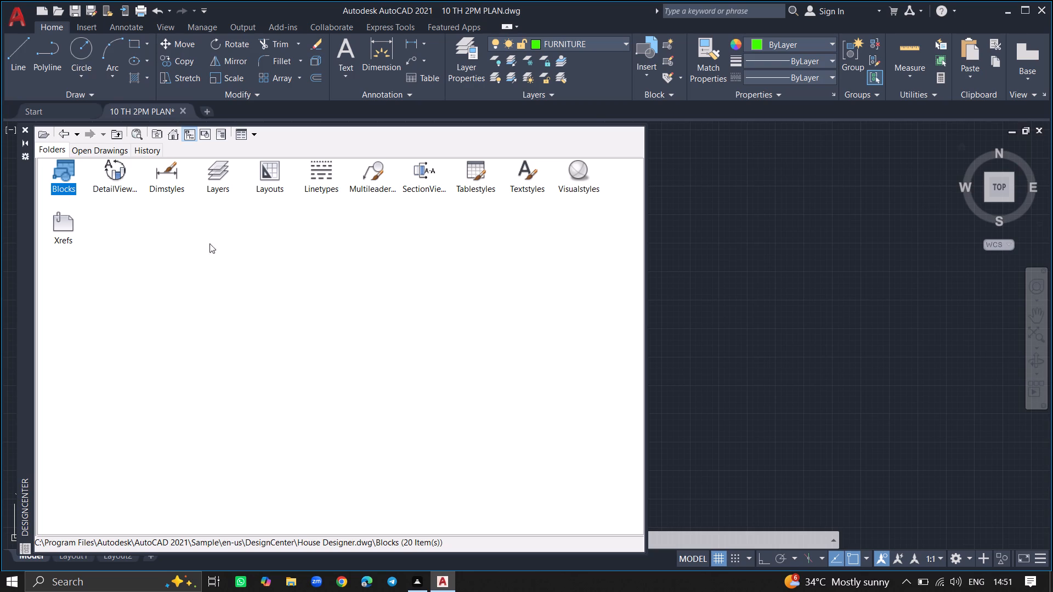
double_click(321, 229)
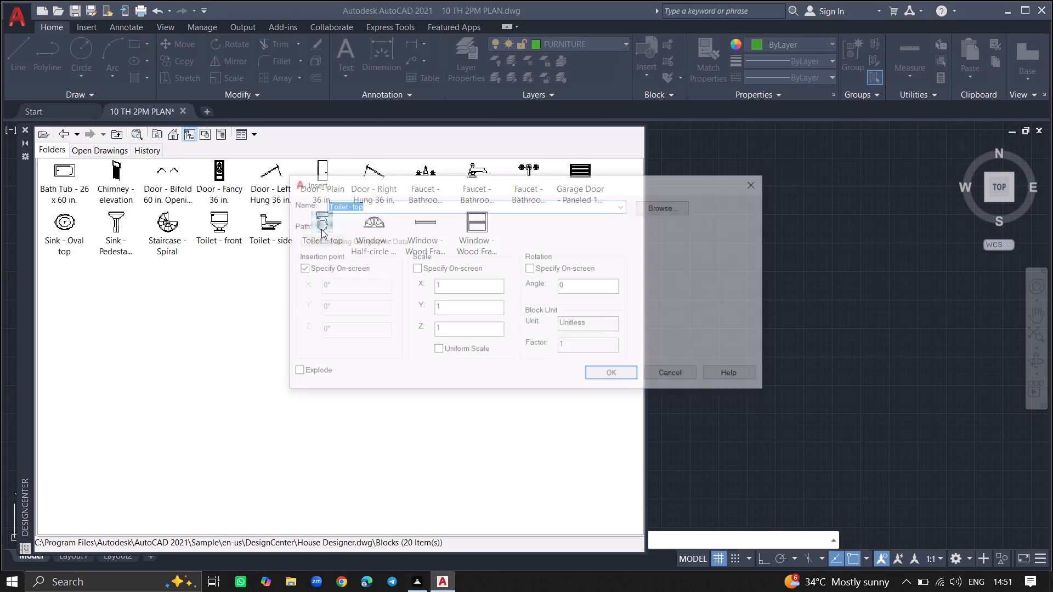
click(590, 371)
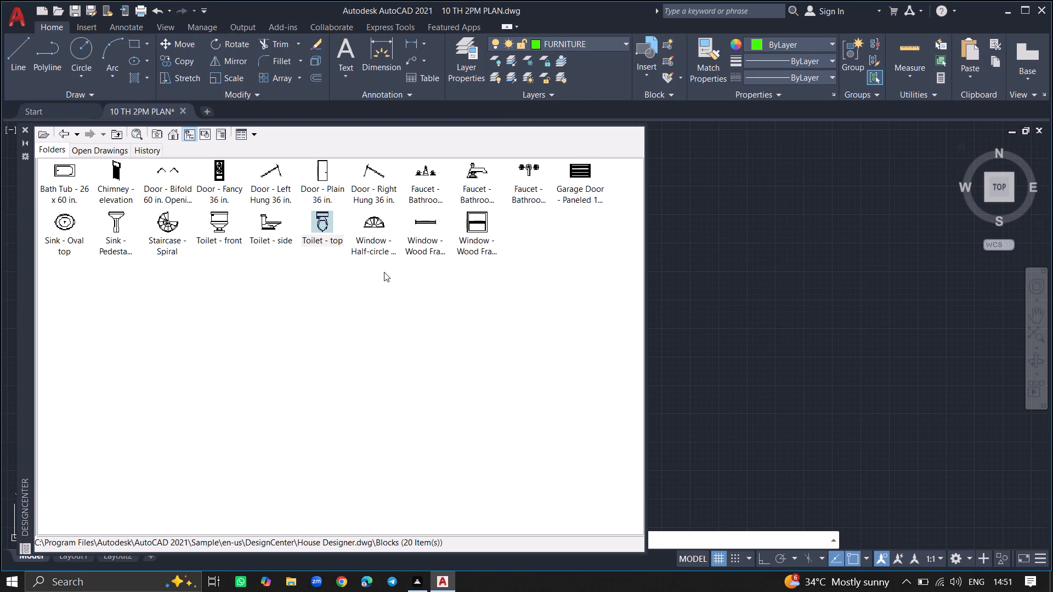
drag(329, 232, 377, 232)
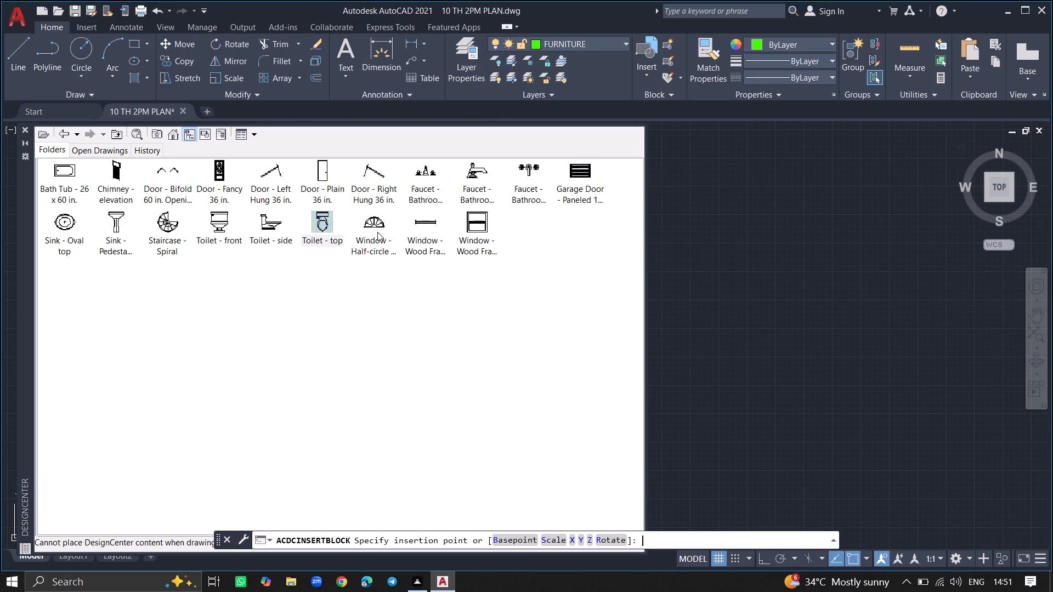
drag(377, 232, 816, 214)
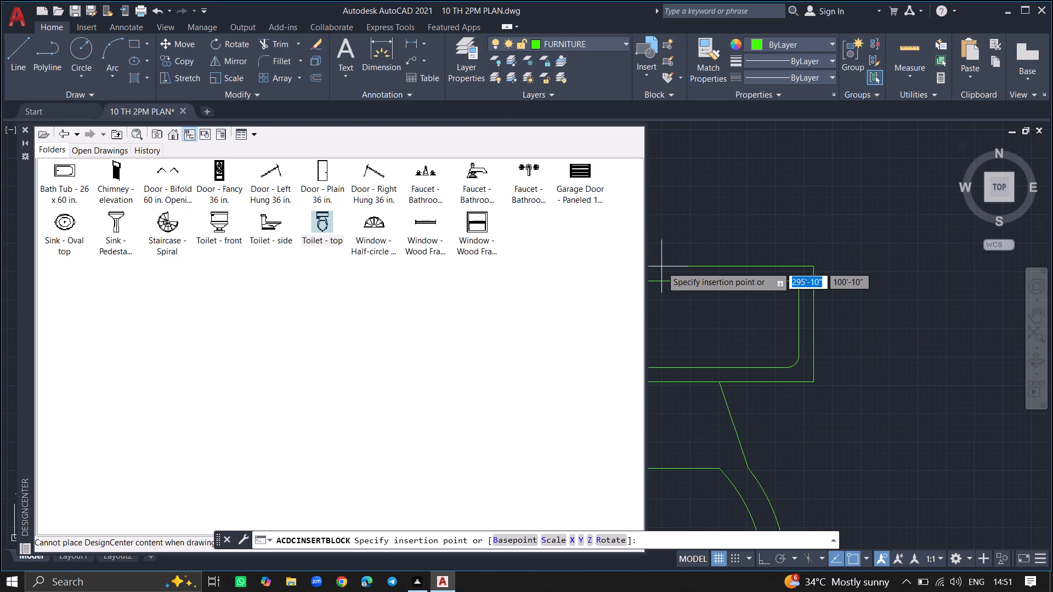
click(765, 230)
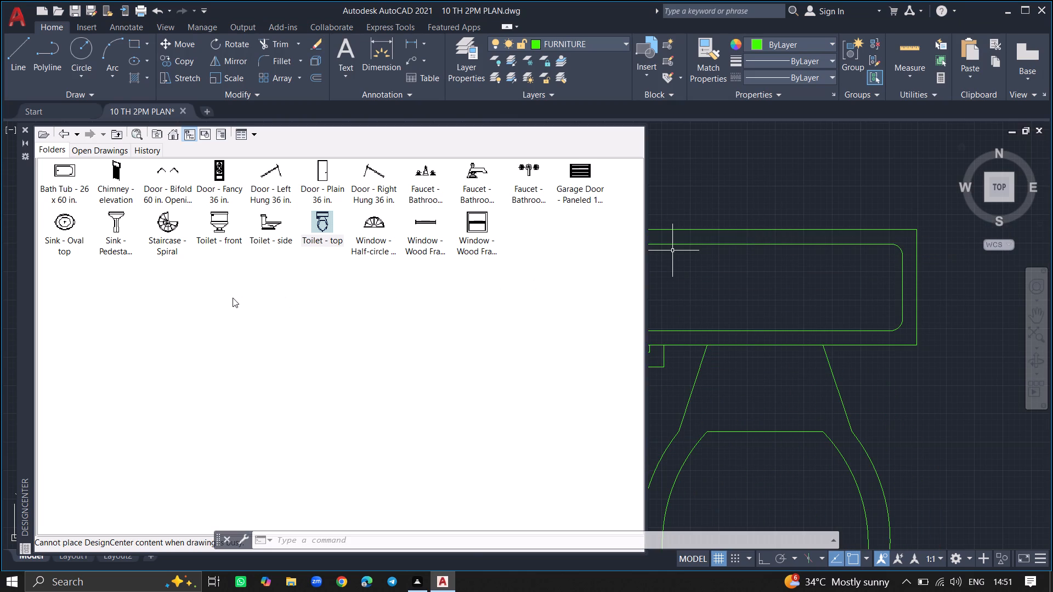
click(27, 130)
Scale the toilet block down from the centre of its tank to suit the plan's bathrooms.
ctrl+scroll(114, 202, down, 2)
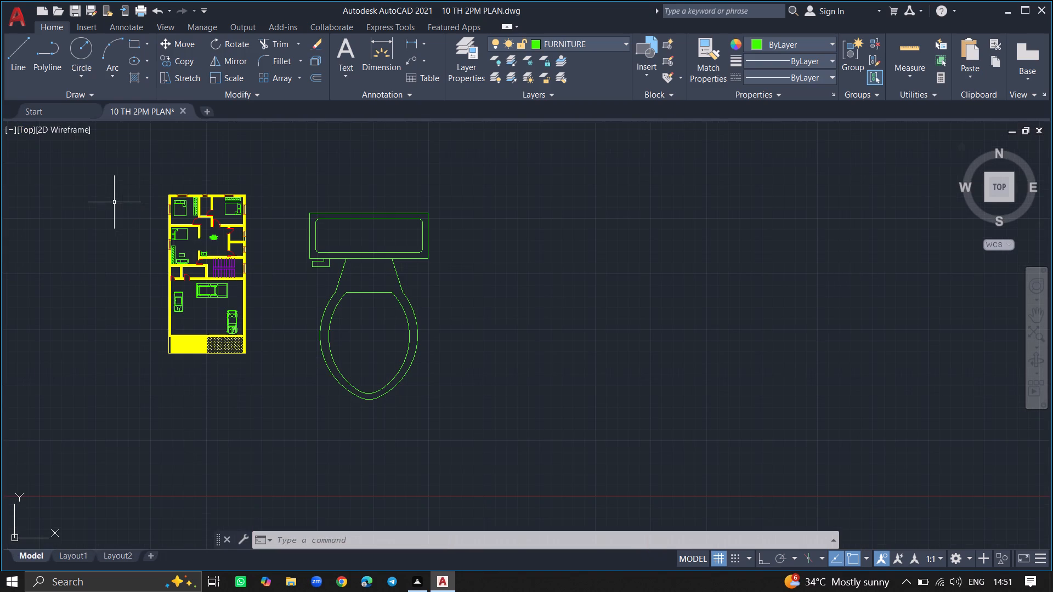
click(310, 231)
text(SC)
key(Return)
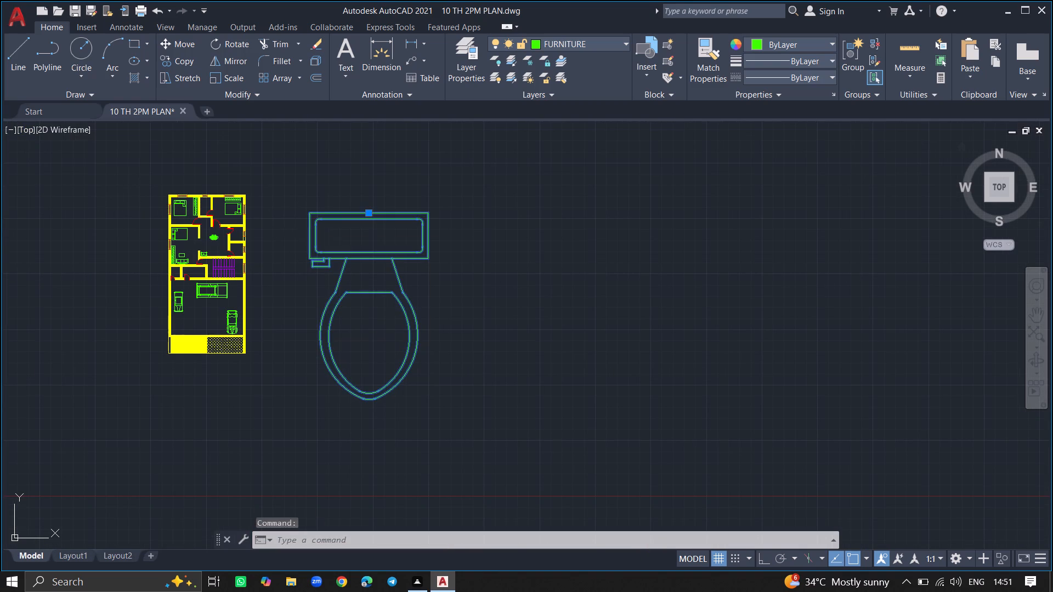
click(369, 234)
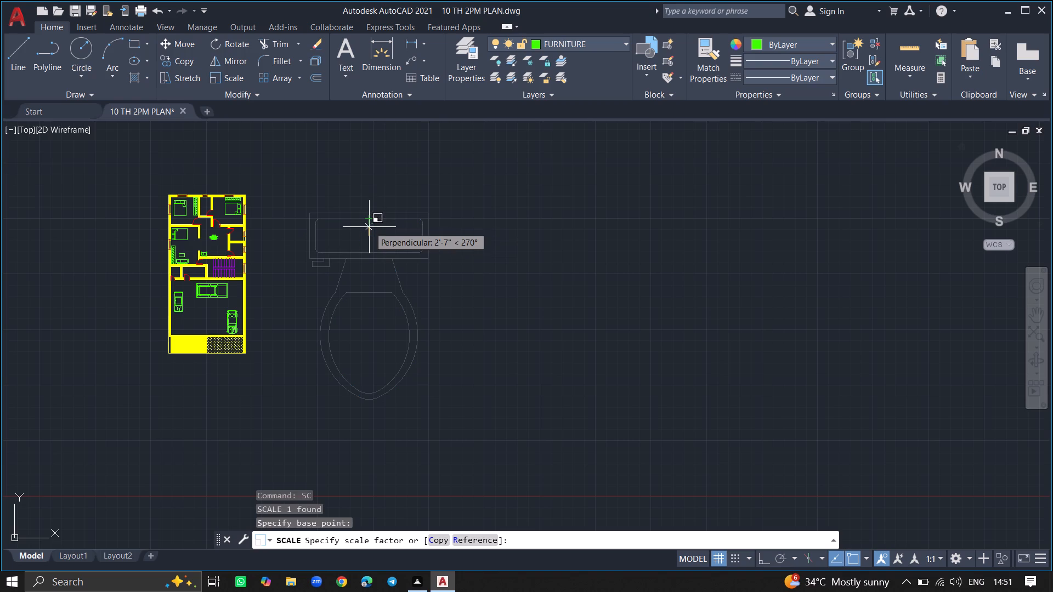
ctrl+scroll(369, 229, up, 2)
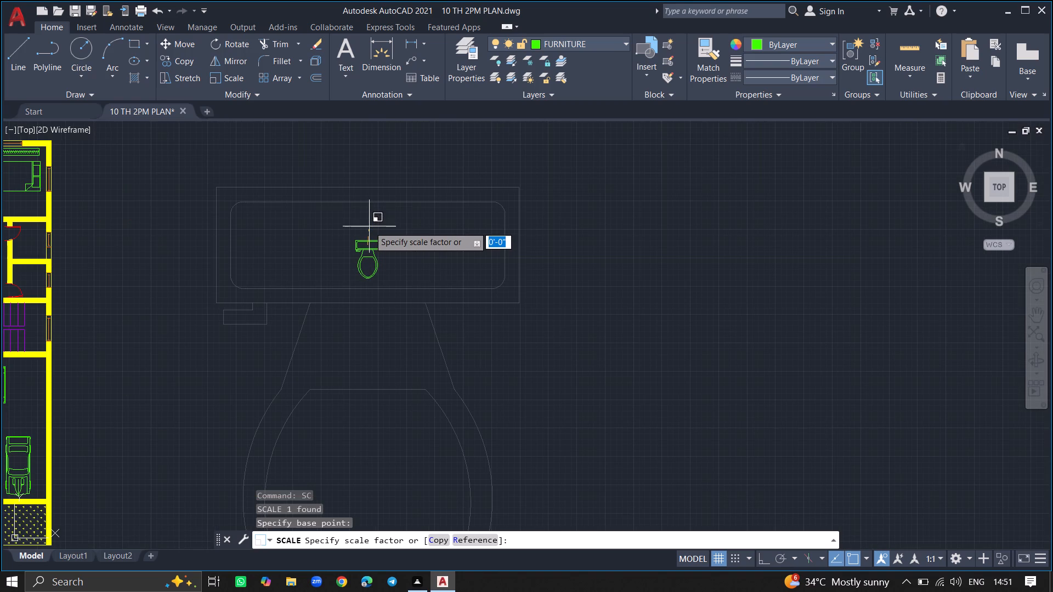
click(369, 226)
Move the toilet block by its tank centre into the top bathroom between the two upper bedrooms.
click(369, 243)
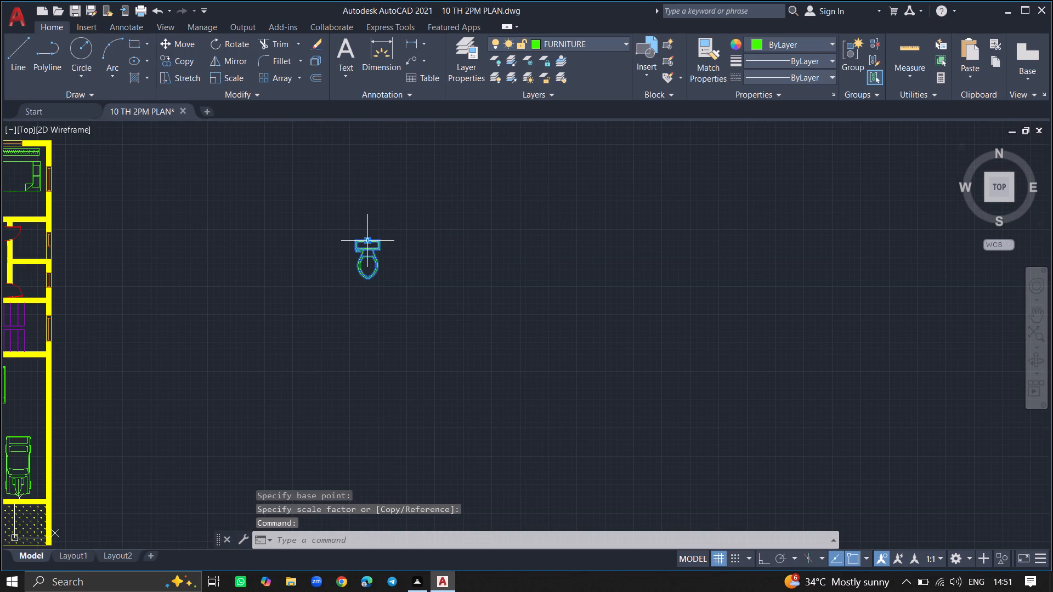
text(MO)
text(VE)
key(Return)
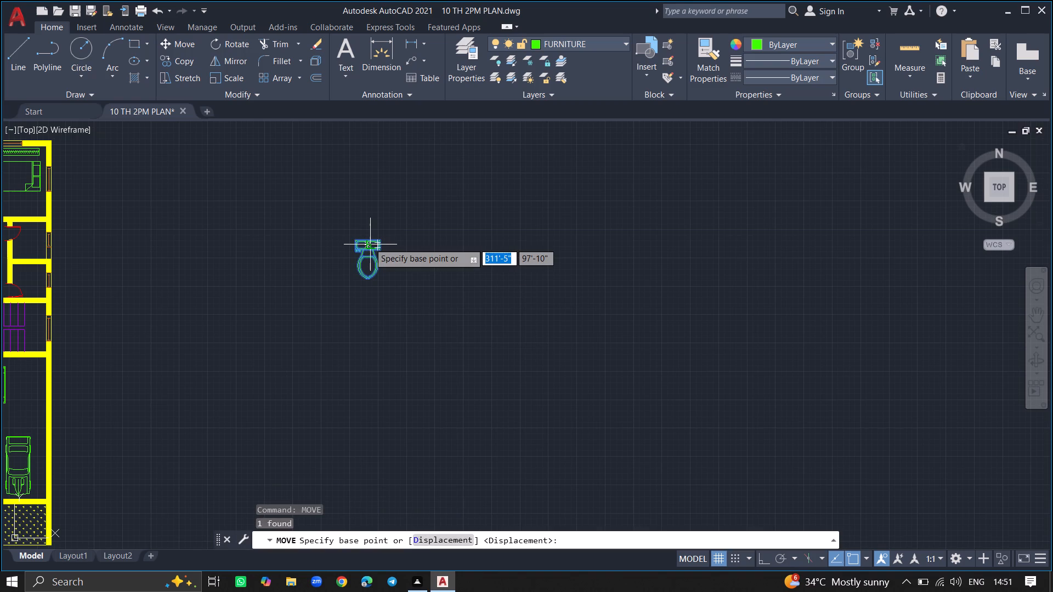
click(366, 243)
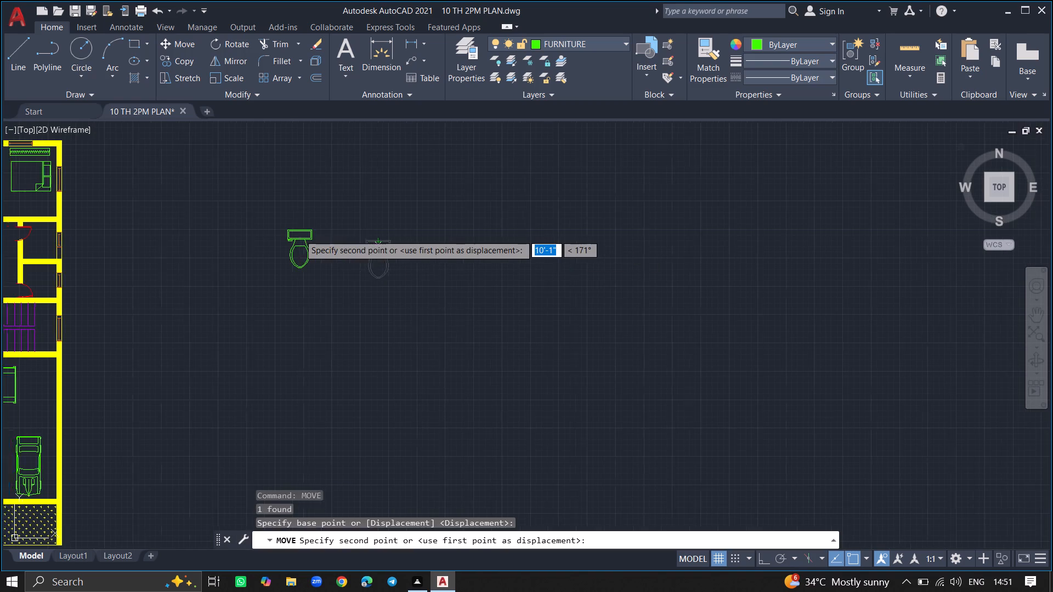
ctrl+scroll(269, 154, up, 5)
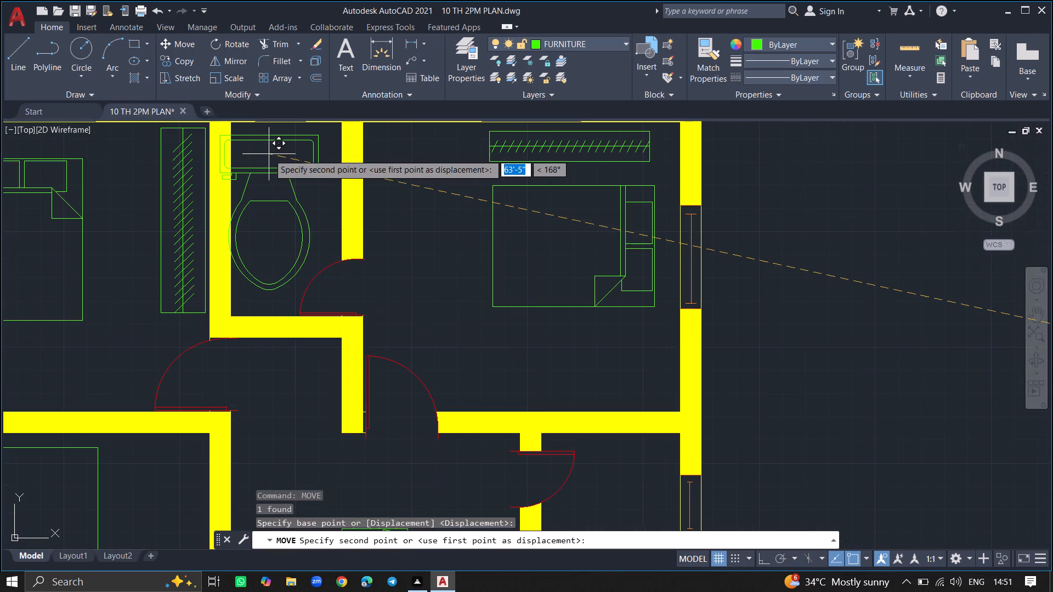
click(279, 155)
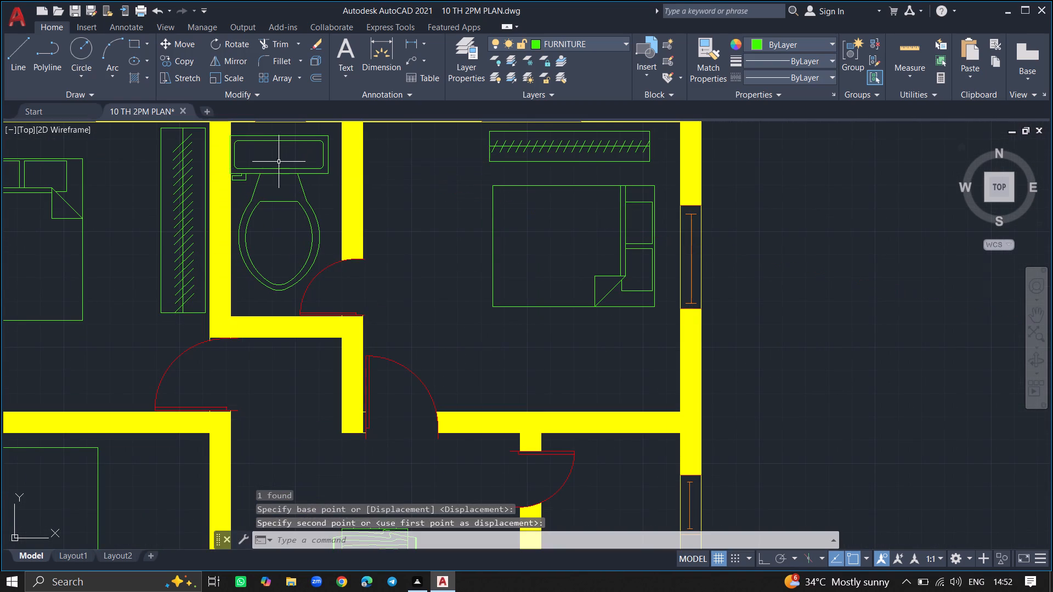
Scale the toilet in the top bathroom down further about its tank centre so it fits the narrow room.
click(281, 167)
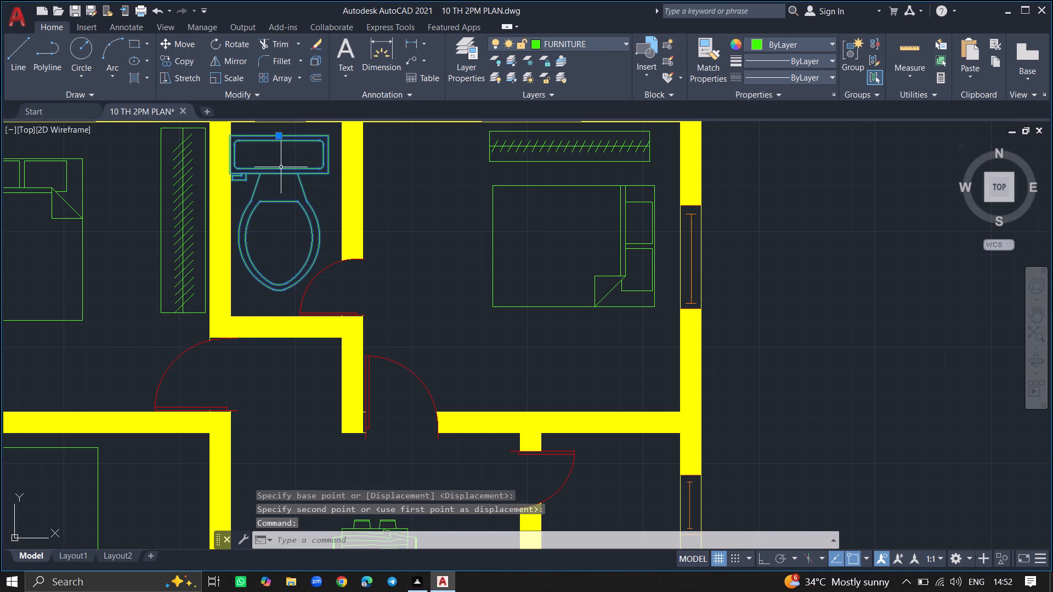
text(SC)
key(Return)
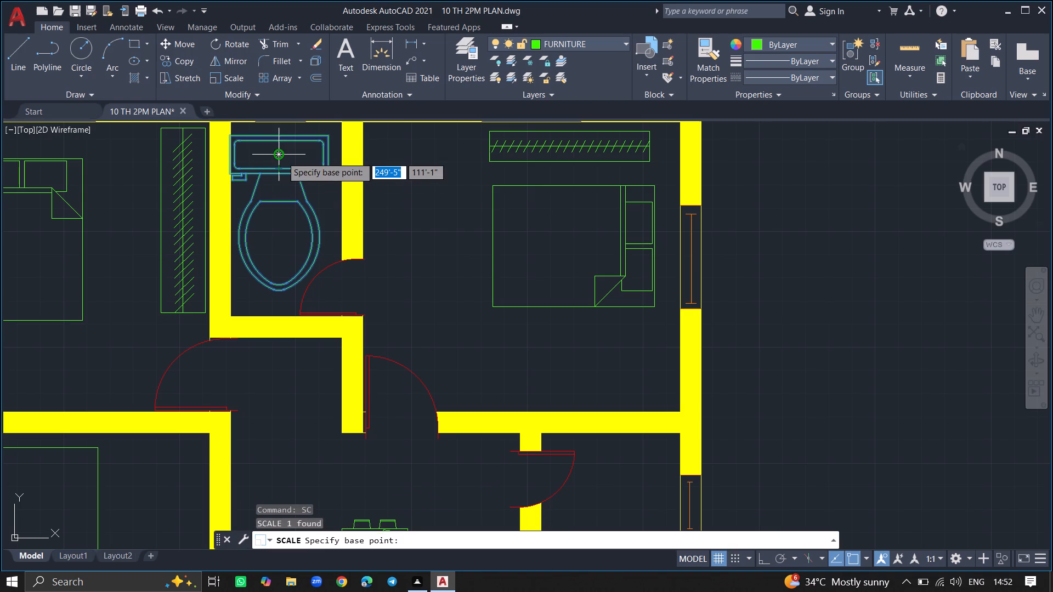
click(282, 157)
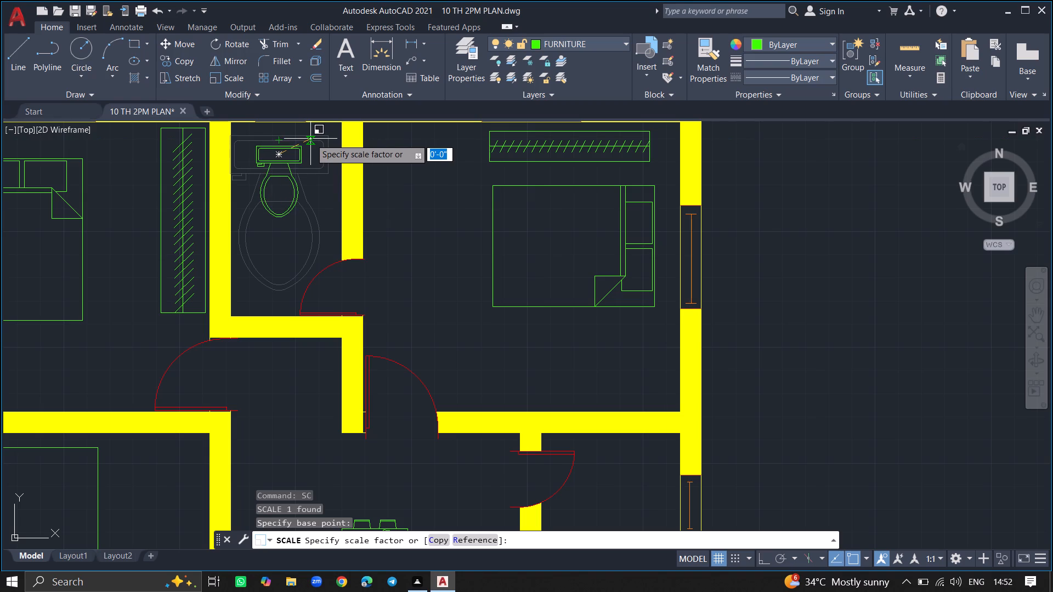
click(315, 138)
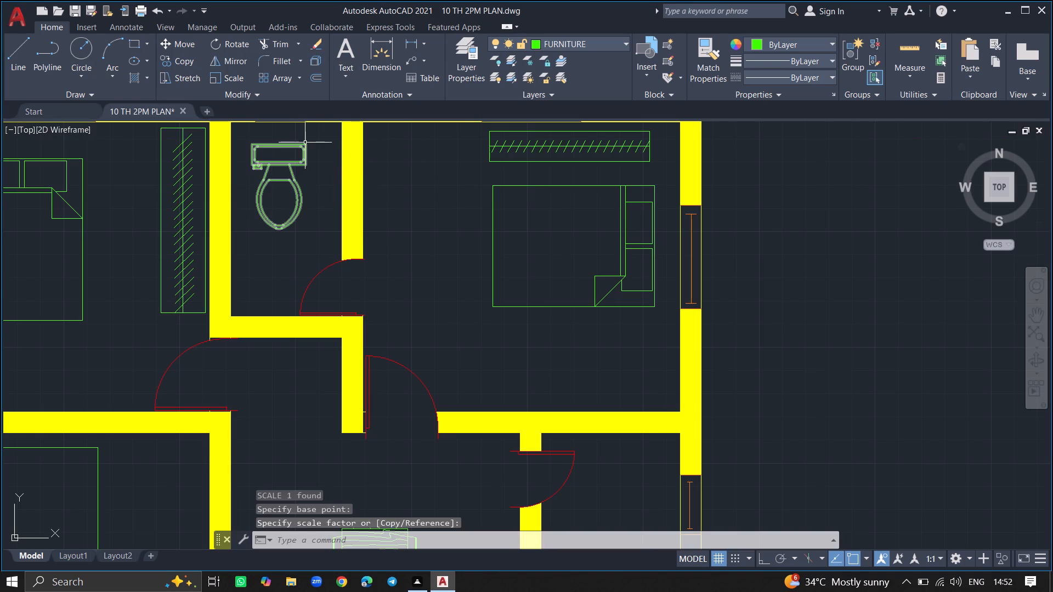
Move the reduced toilet up so its tank sits just below the window in the top bathroom's outer wall.
click(303, 144)
text(MOVE)
key(Return)
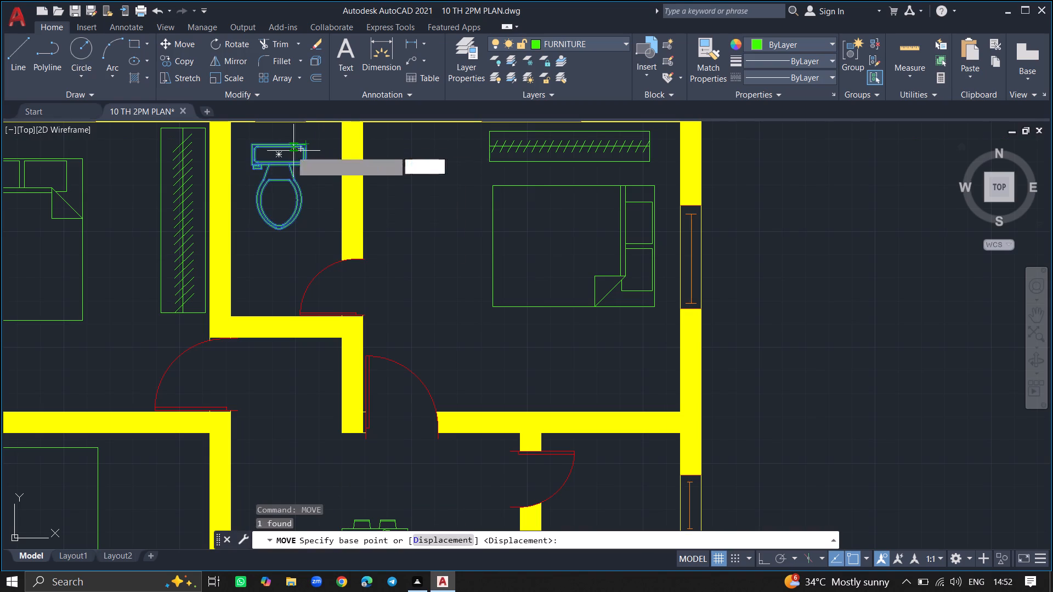
click(280, 154)
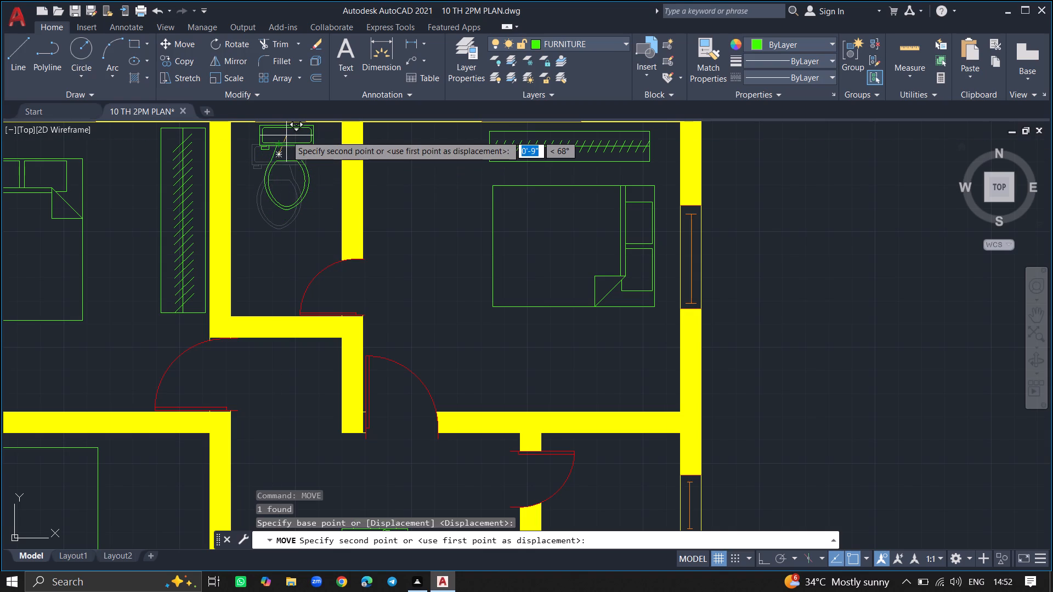
click(286, 135)
Copy the top bathroom's toilet into each of the two small bathrooms along the plan's right-hand outer wall.
ctrl+scroll(265, 207, down, 1)
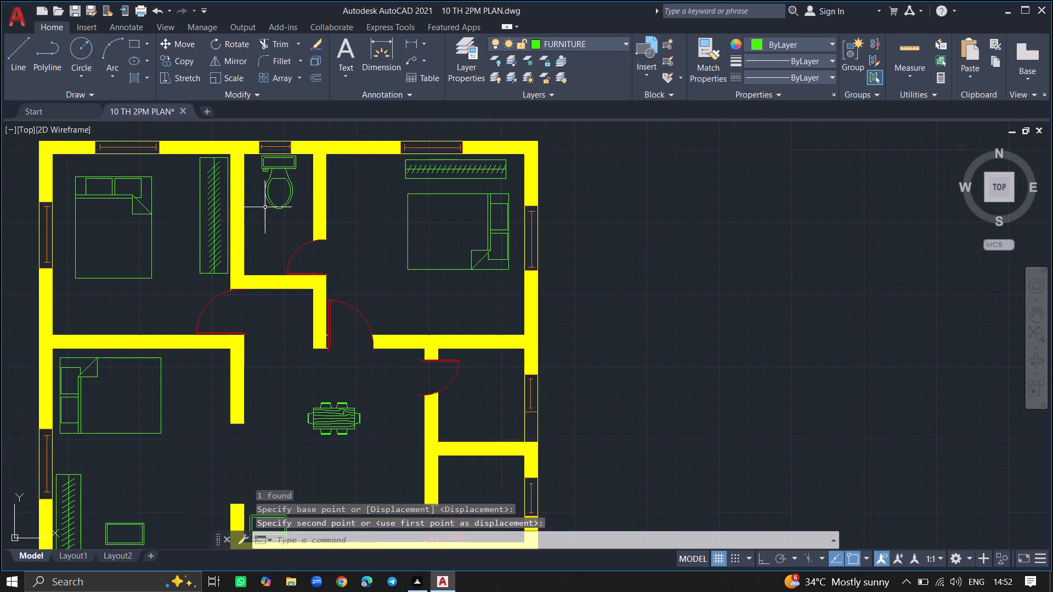
ctrl+scroll(265, 207, down, 2)
click(269, 204)
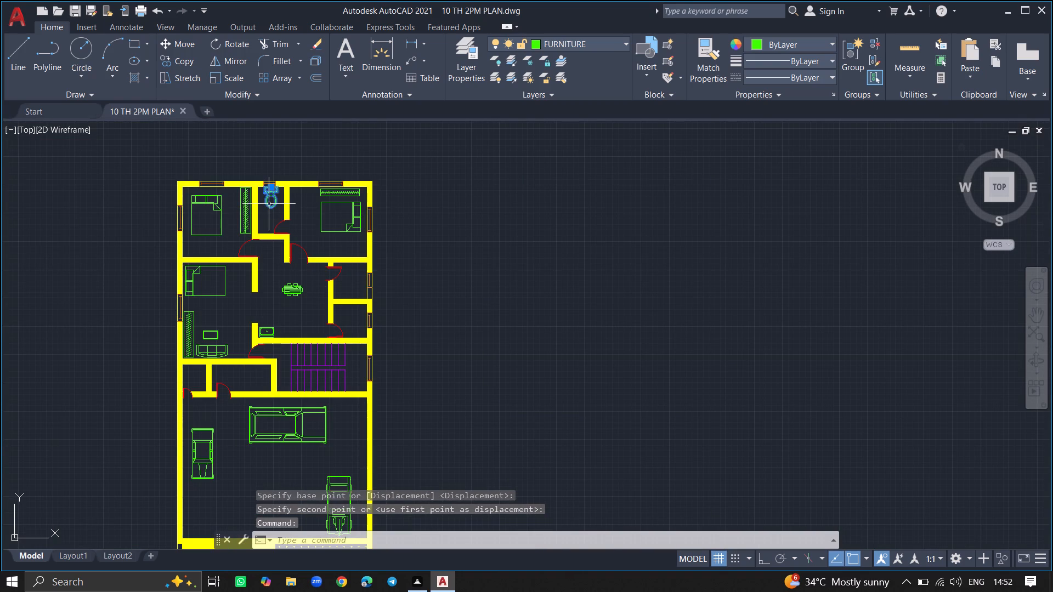
text(COPY)
key(Return)
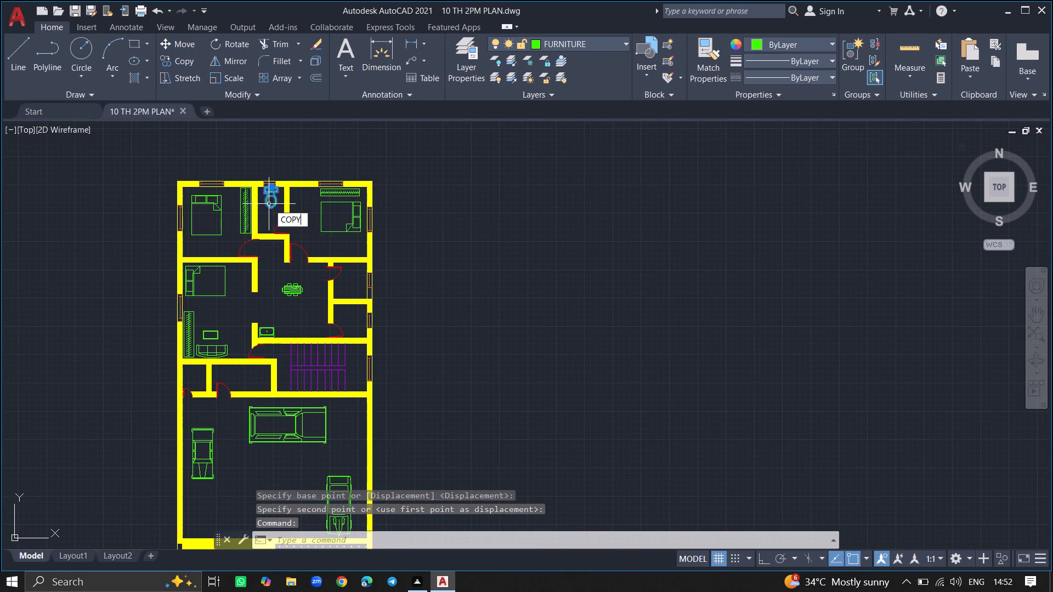
click(269, 204)
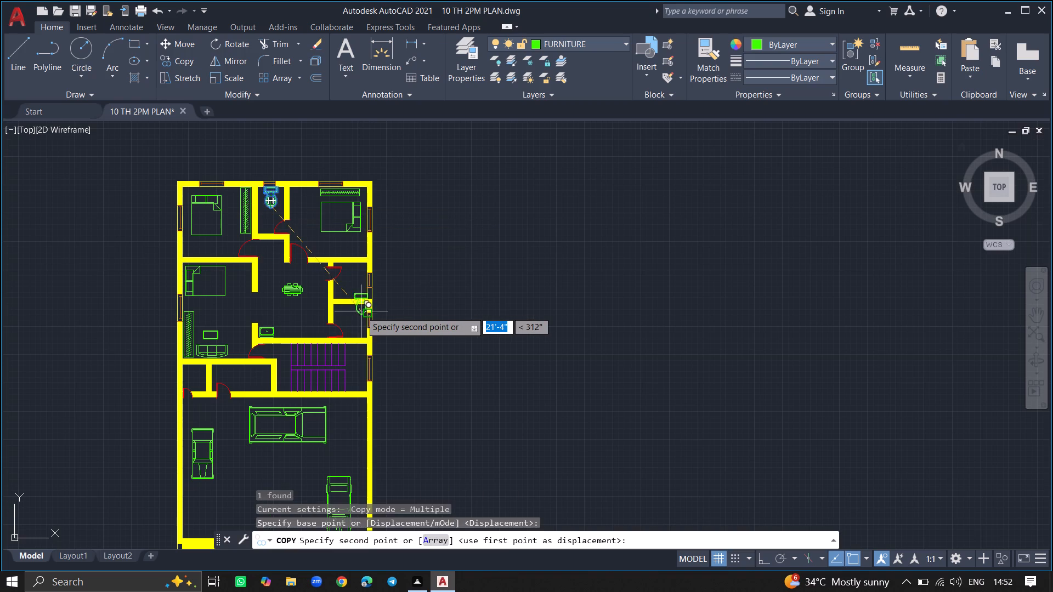
ctrl+scroll(361, 311, up, 3)
ctrl+scroll(343, 258, down, 2)
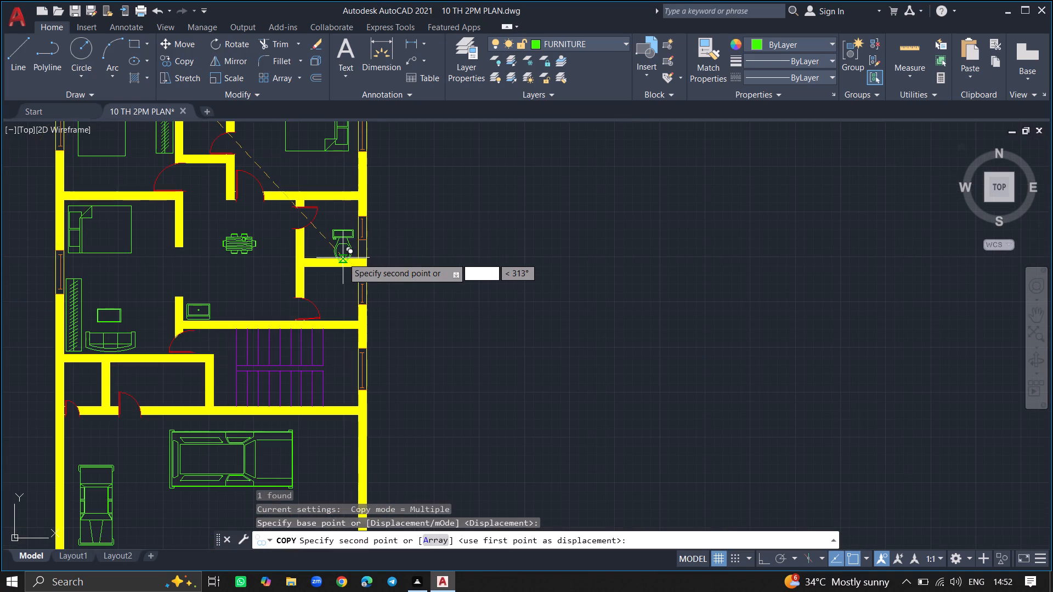
click(338, 240)
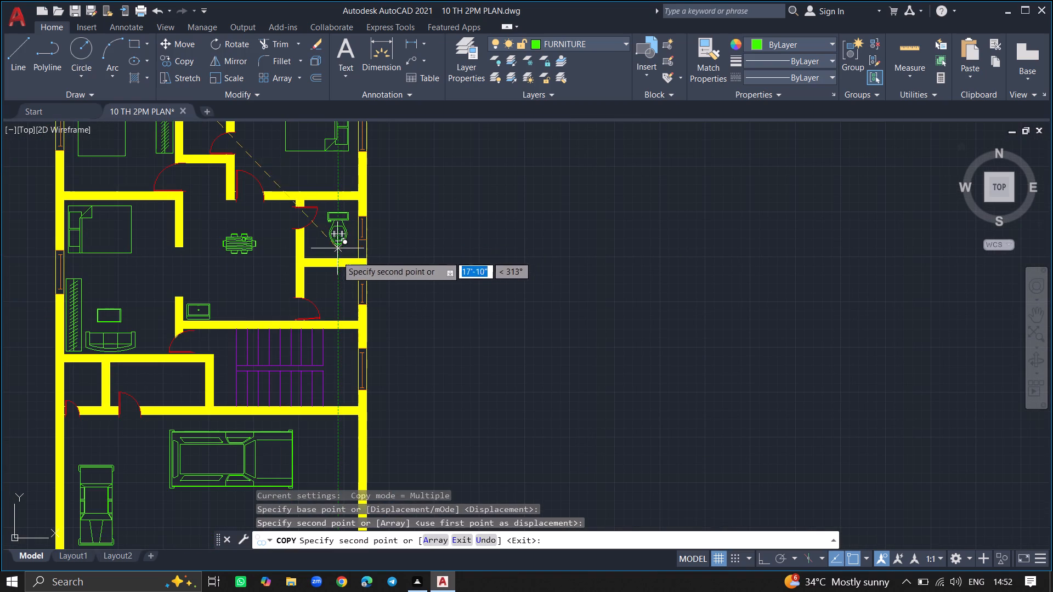
click(332, 303)
key(Escape)
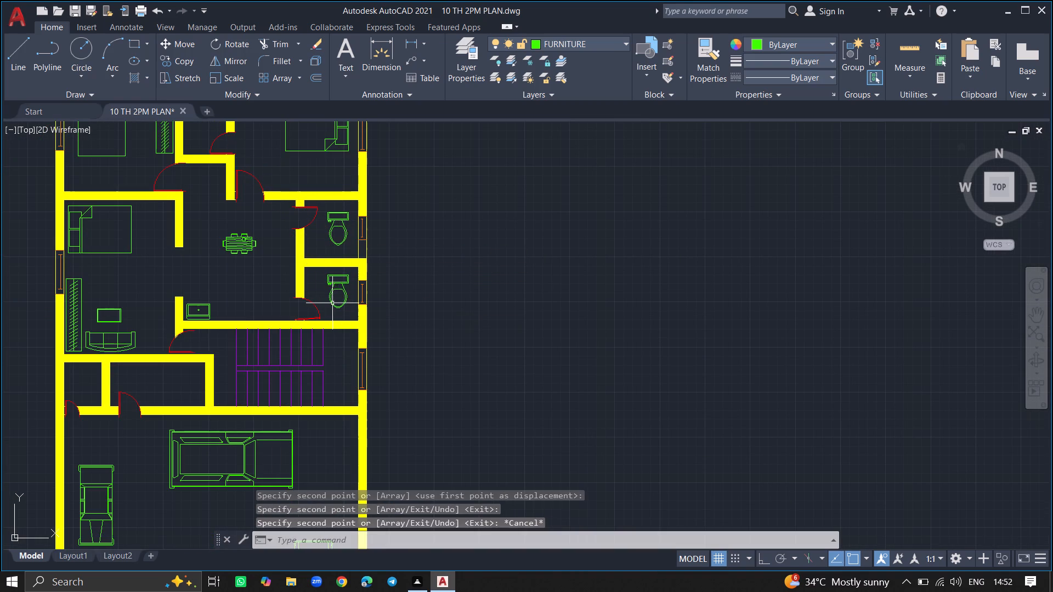
Rotate the toilet in the lower right-hand bathroom 270° about its tank centre.
ctrl+scroll(332, 303, up, 5)
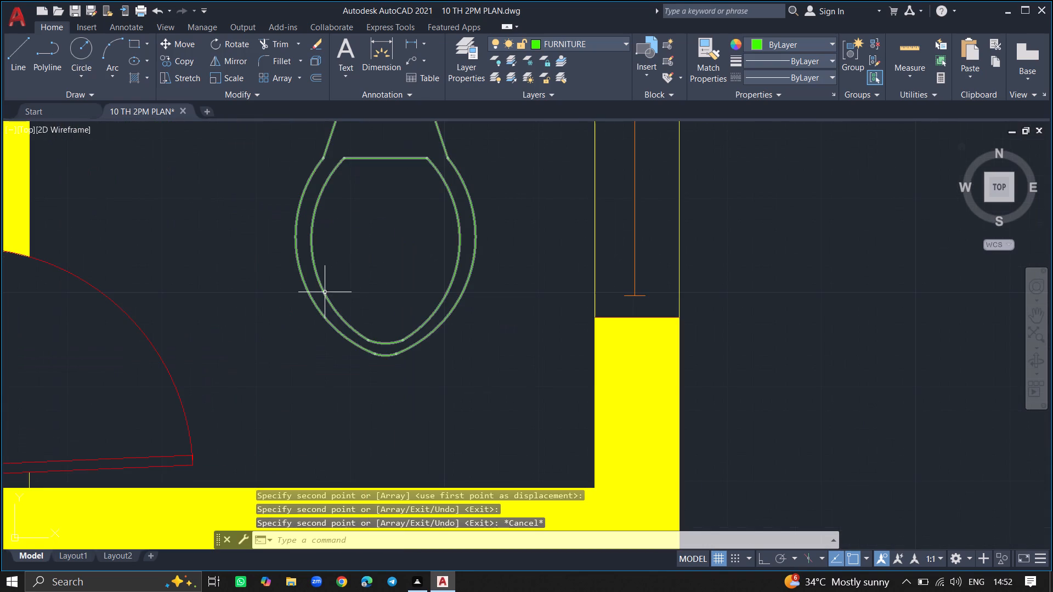
click(325, 293)
text(RO)
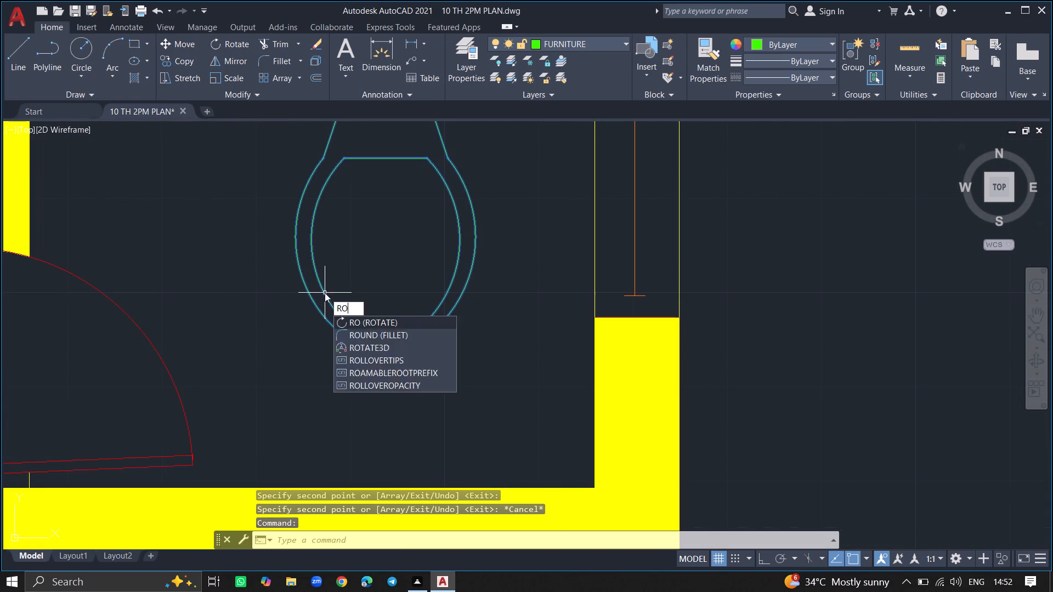
key(Return)
ctrl+scroll(325, 293, down, 4)
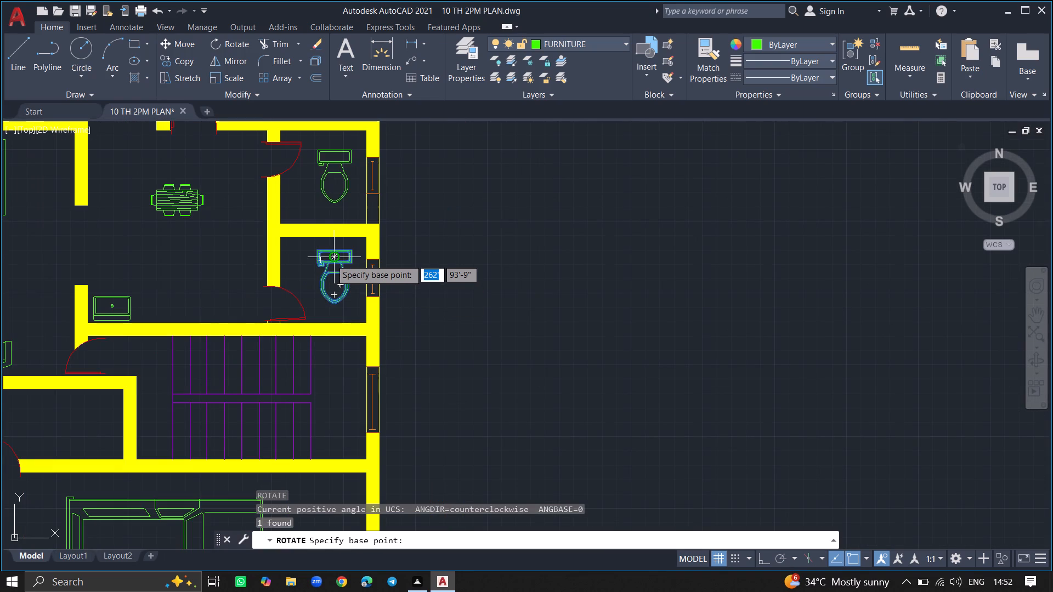
click(333, 257)
click(333, 331)
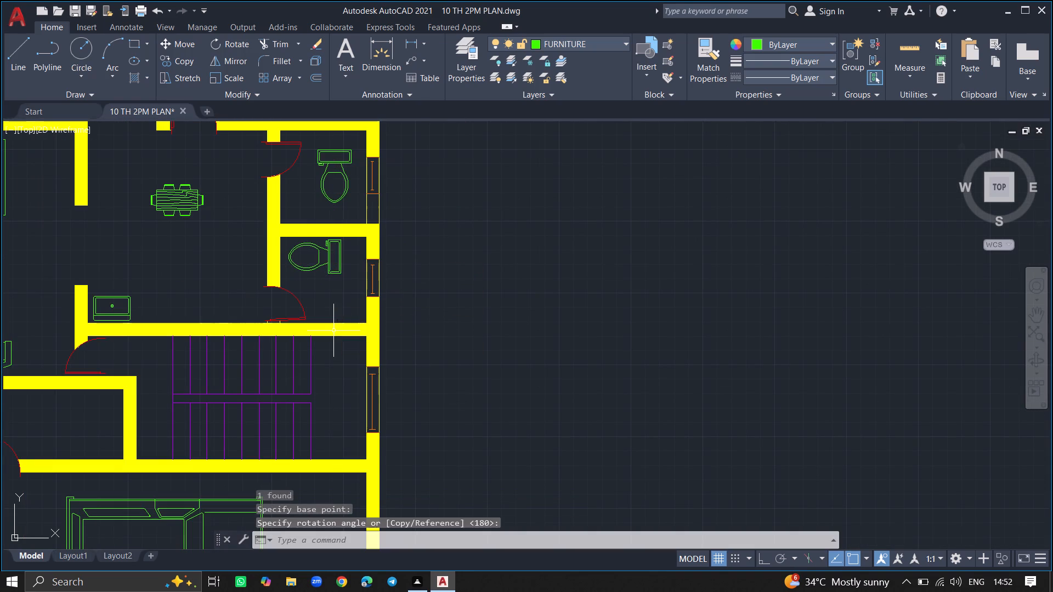
Move the lower right-hand bathroom's rotated toilet beside the window, with its tank near the outer wall.
click(340, 265)
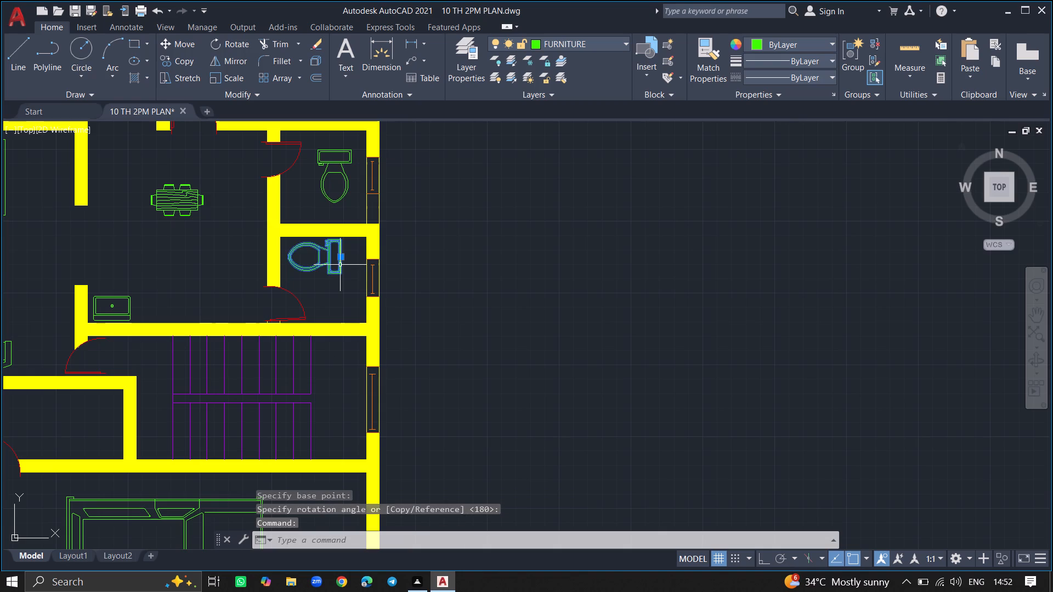
text(MOVE)
key(Return)
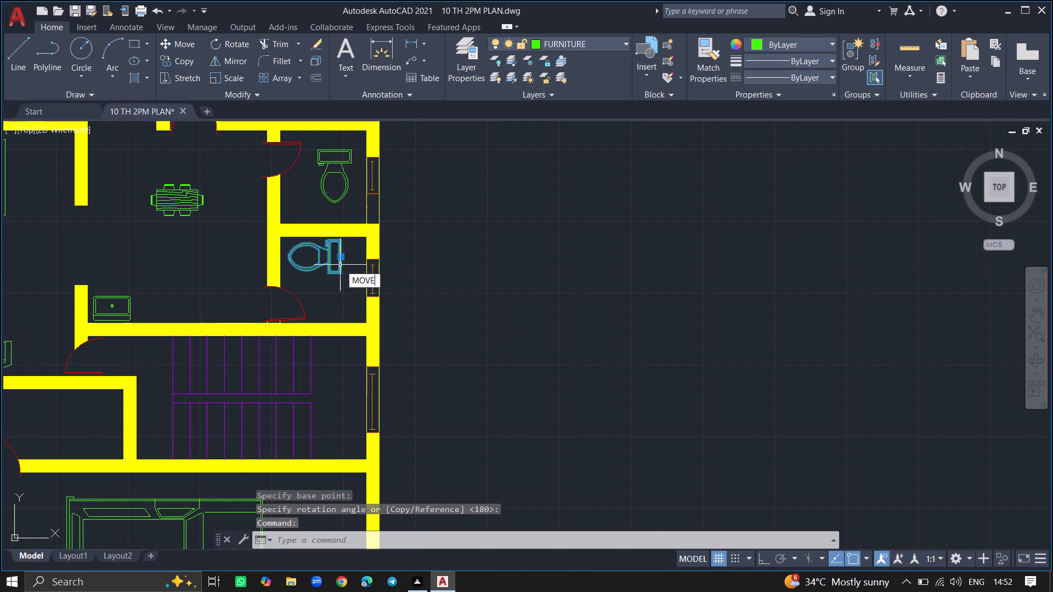
click(333, 256)
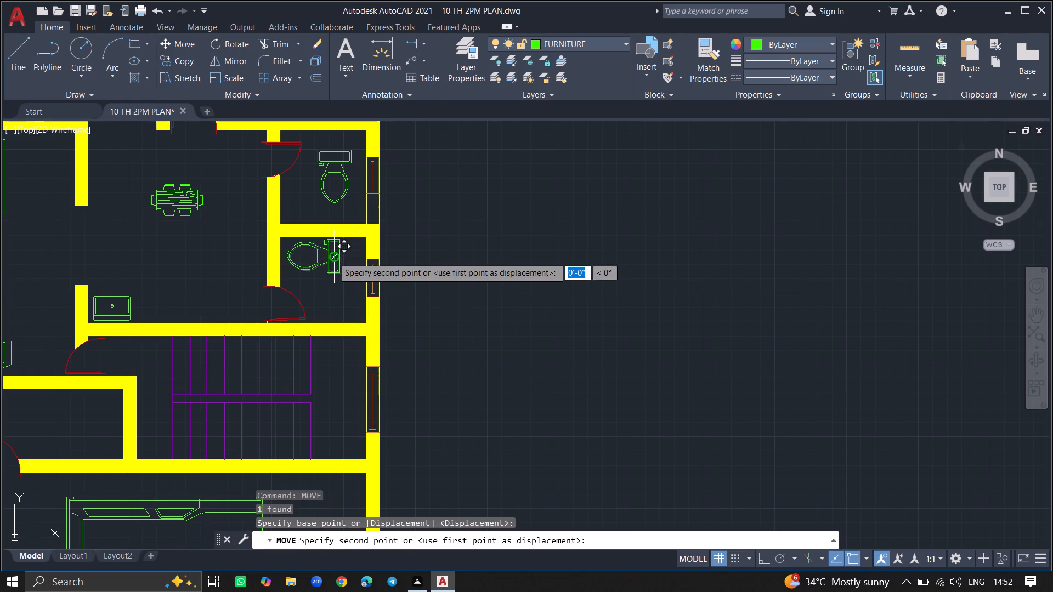
ctrl+scroll(349, 291, up, 2)
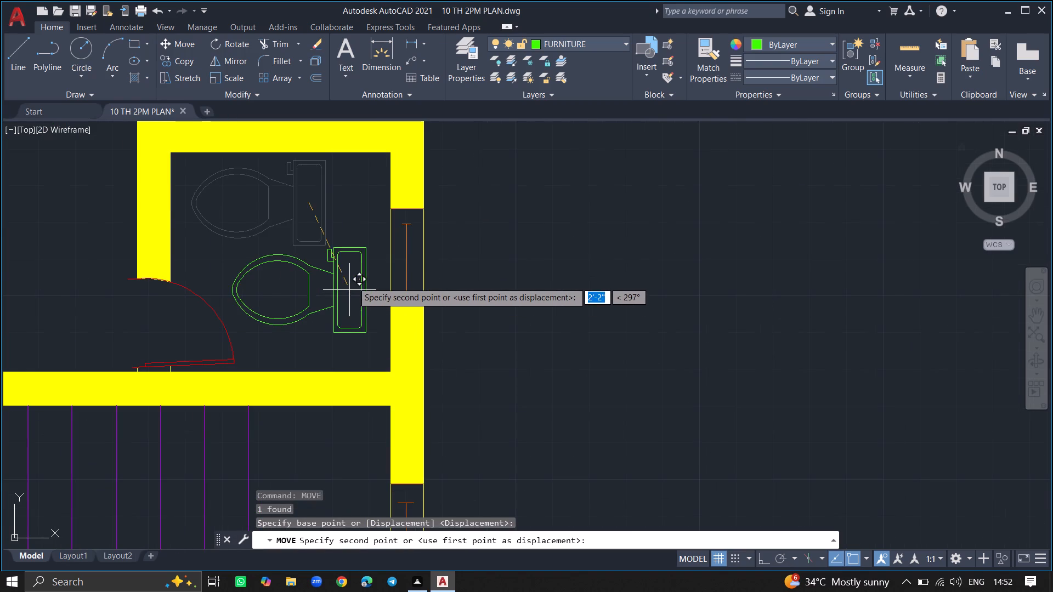
click(364, 258)
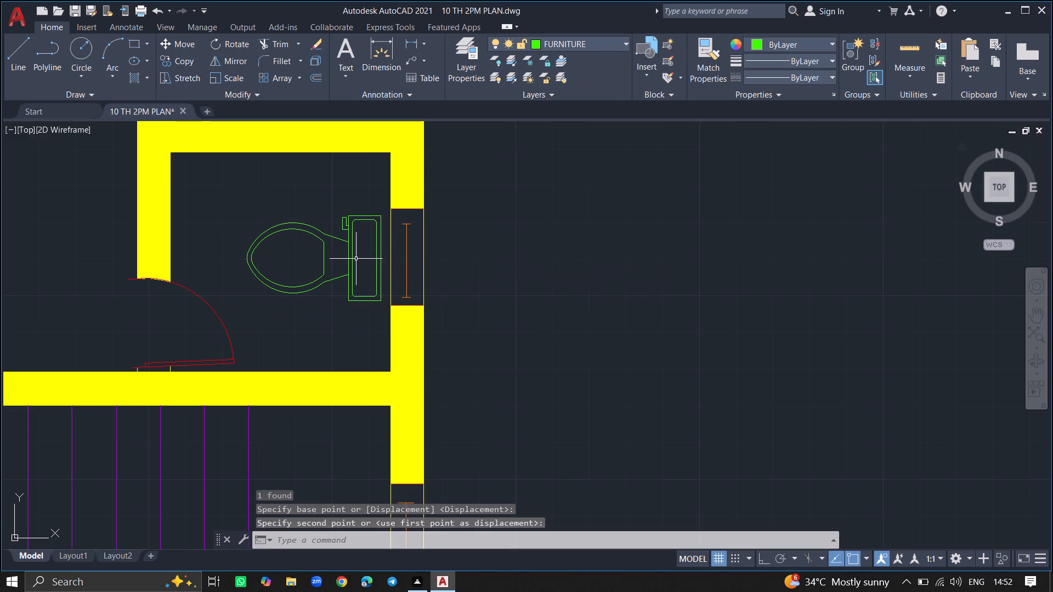
Rotate the toilet in the upper right-hand bathroom 270° about its tank centre with Ortho on.
ctrl+scroll(325, 268, down, 3)
ctrl+scroll(326, 176, up, 3)
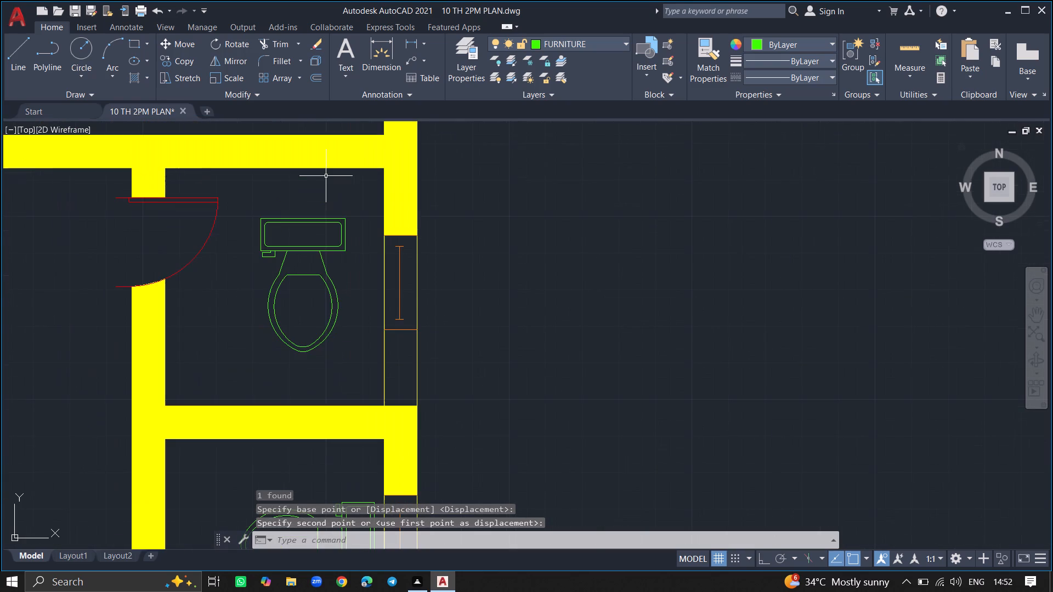
click(308, 223)
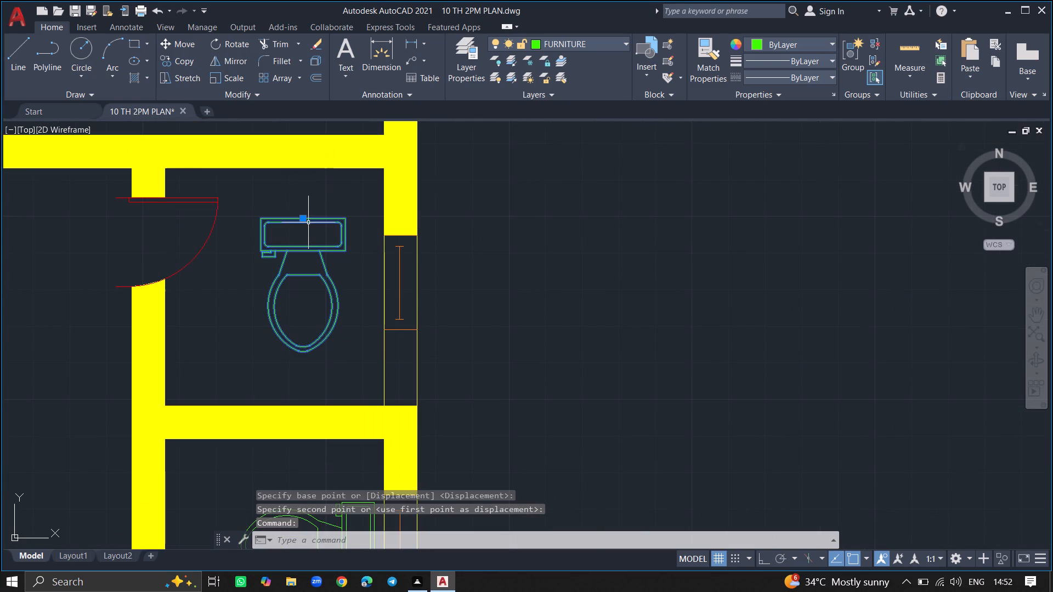
text(RO)
key(Return)
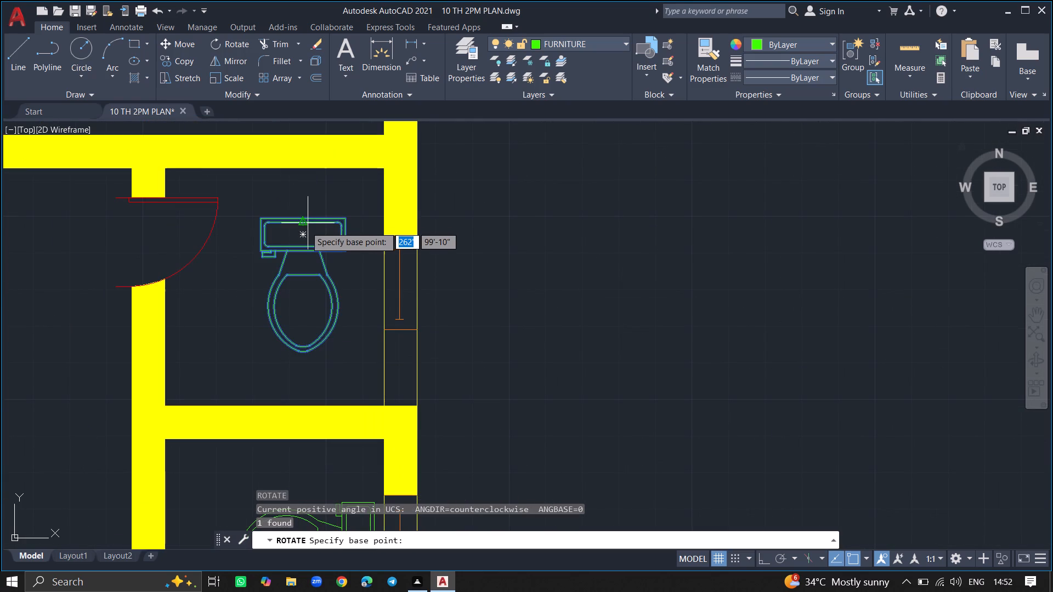
click(304, 232)
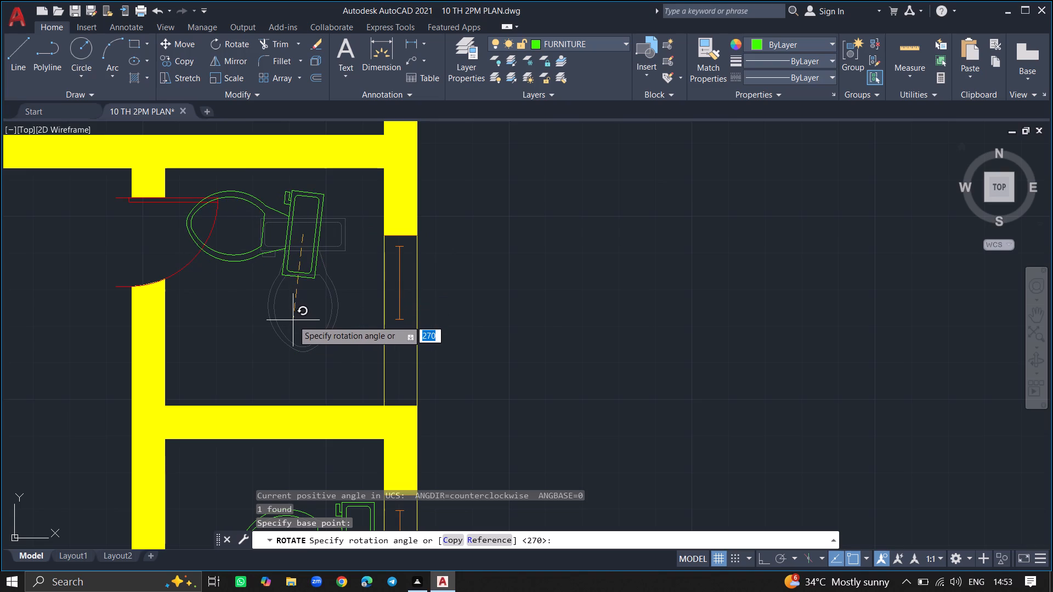
key(F8)
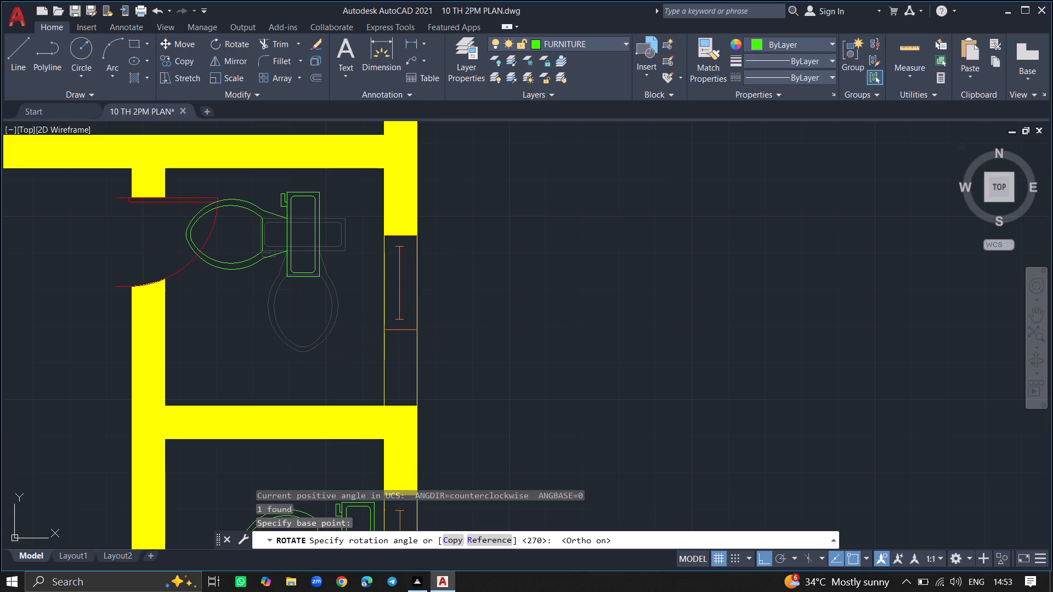
click(305, 335)
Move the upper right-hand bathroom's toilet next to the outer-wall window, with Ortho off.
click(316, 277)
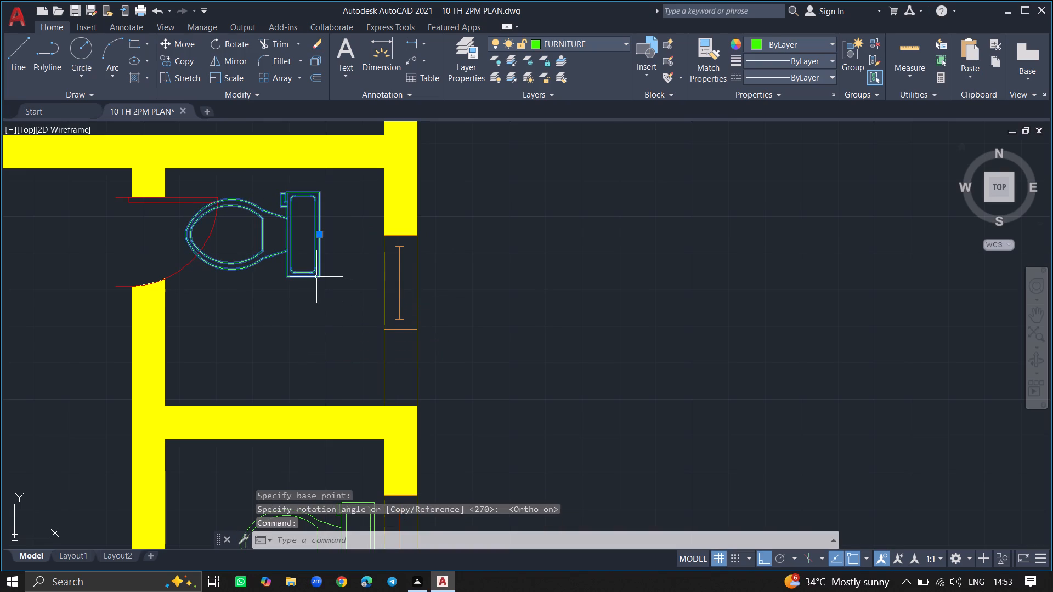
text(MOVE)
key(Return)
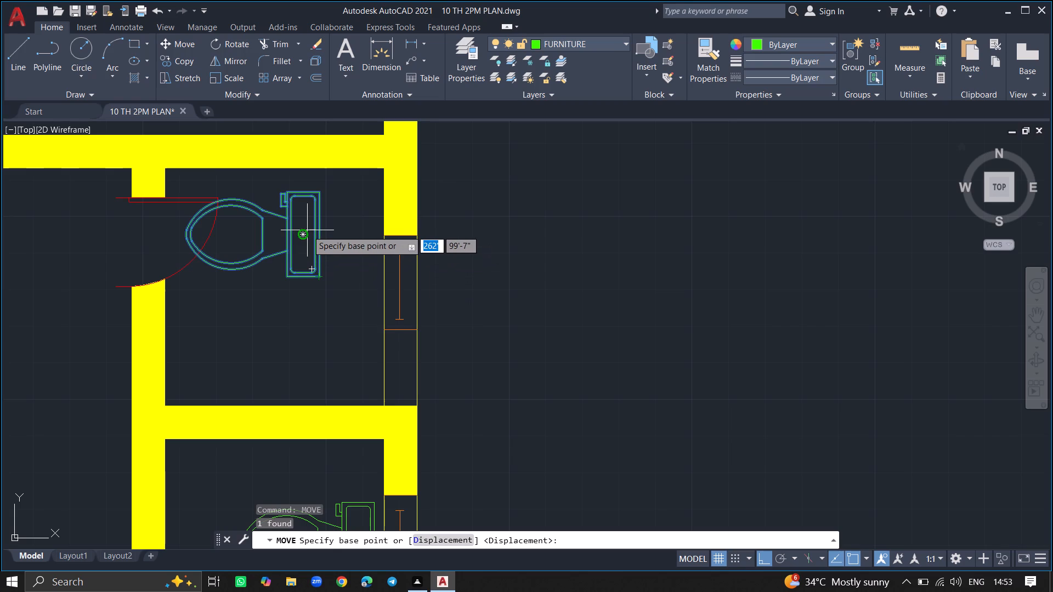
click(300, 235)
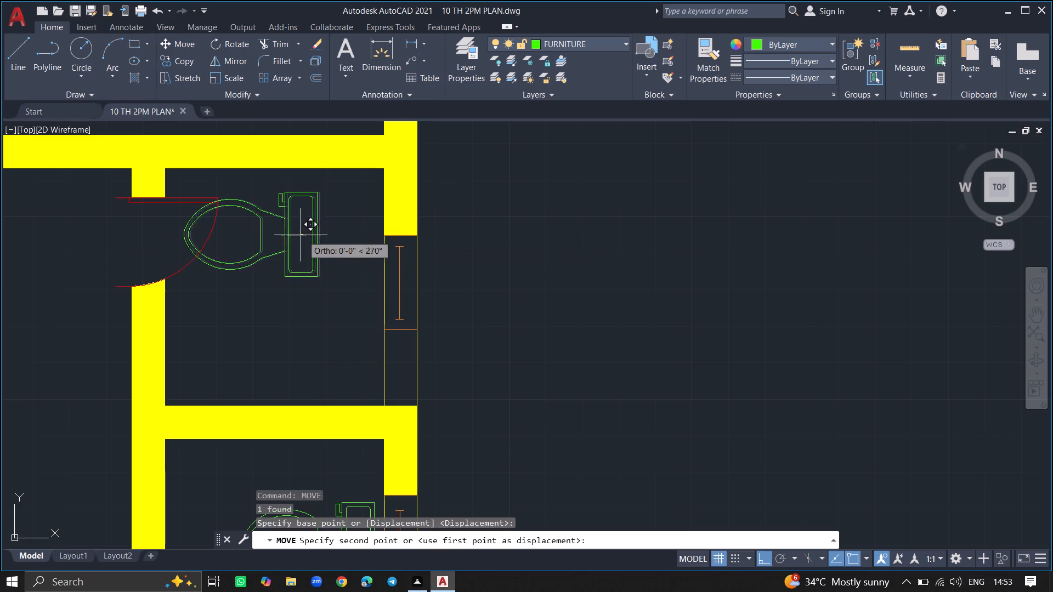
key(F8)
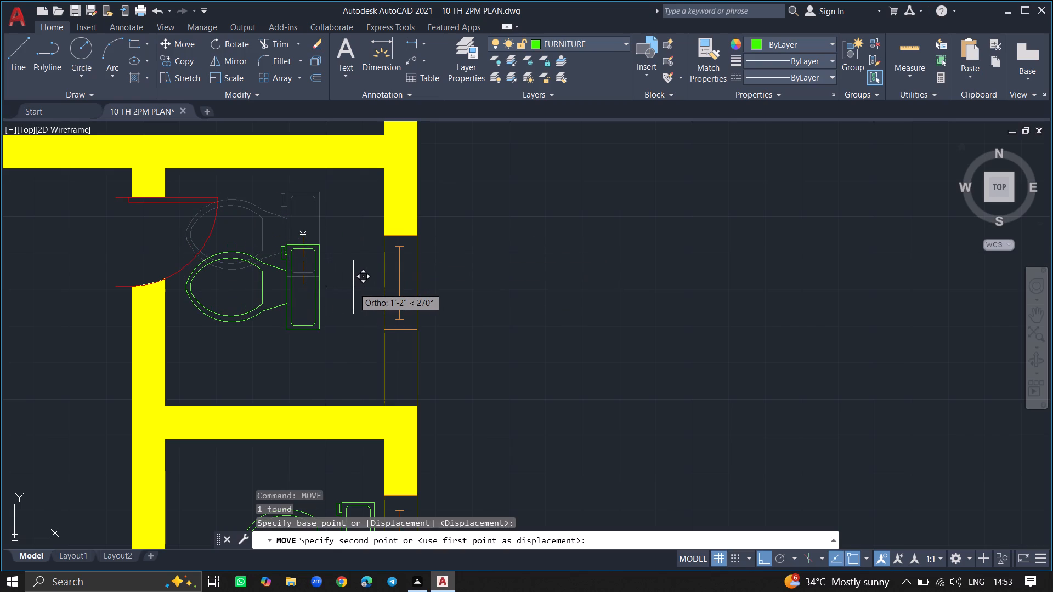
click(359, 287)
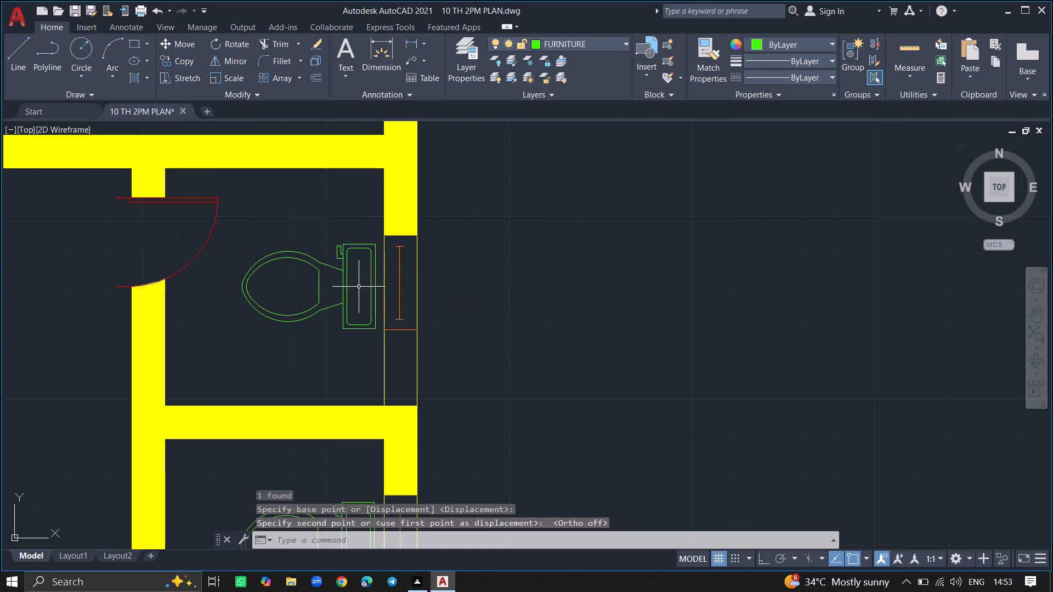
Delete the toilet from the upper right-hand bathroom.
ctrl+scroll(297, 335, down, 4)
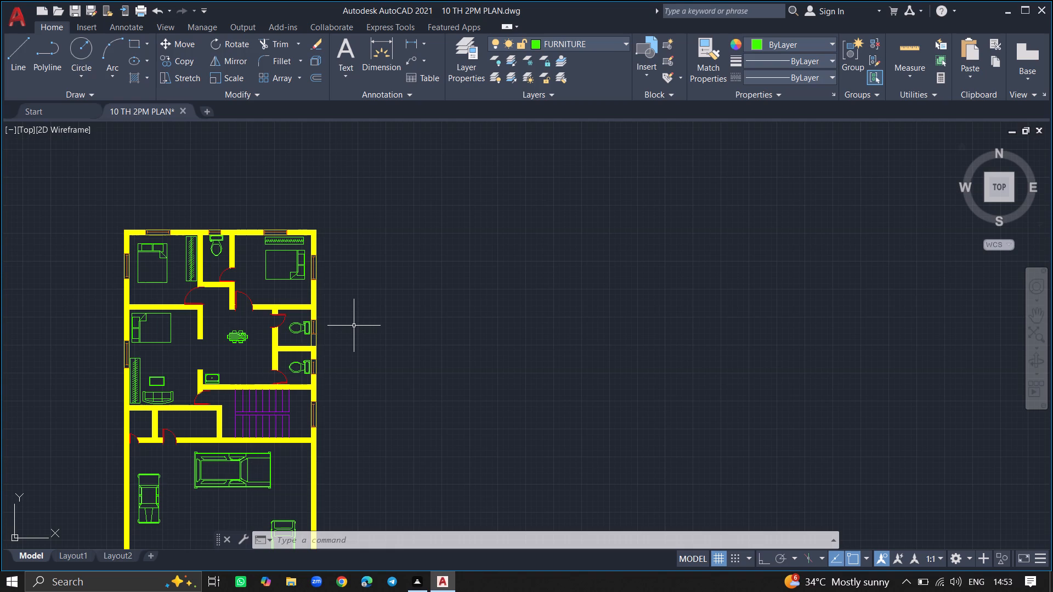
ctrl+scroll(300, 327, up, 4)
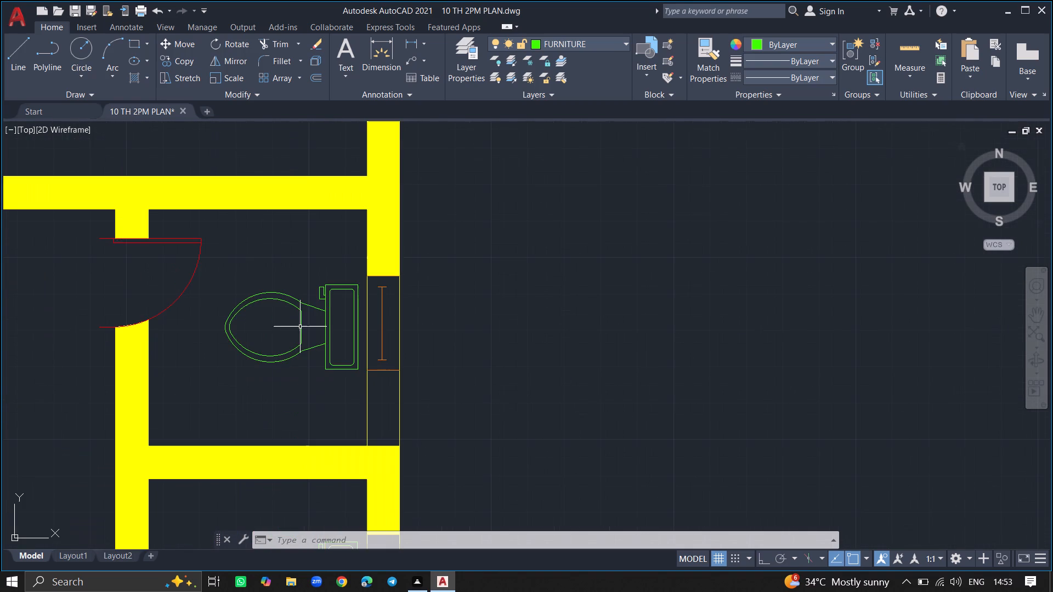
click(327, 320)
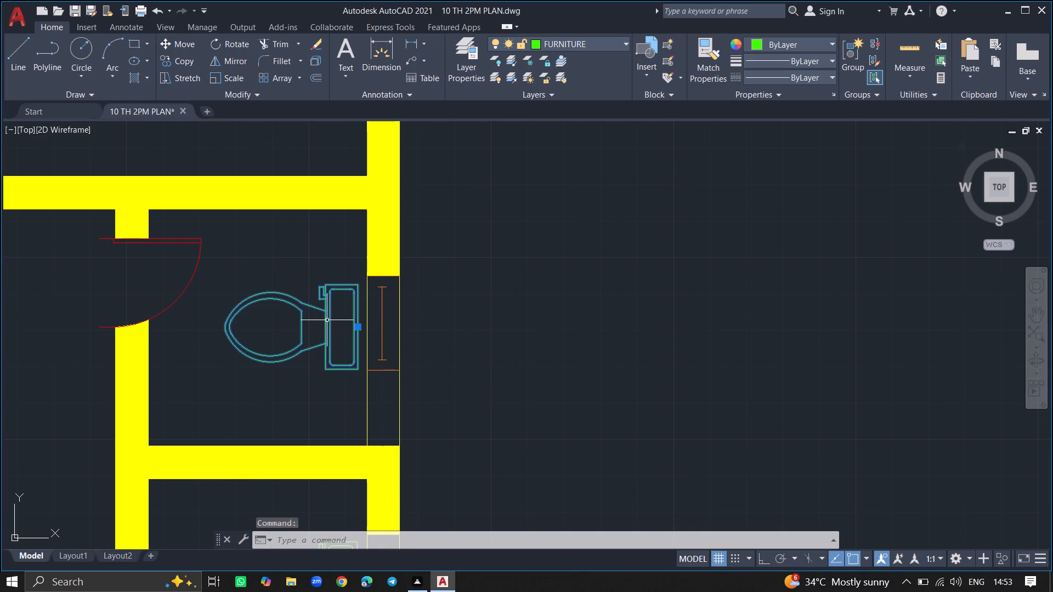
key(Delete)
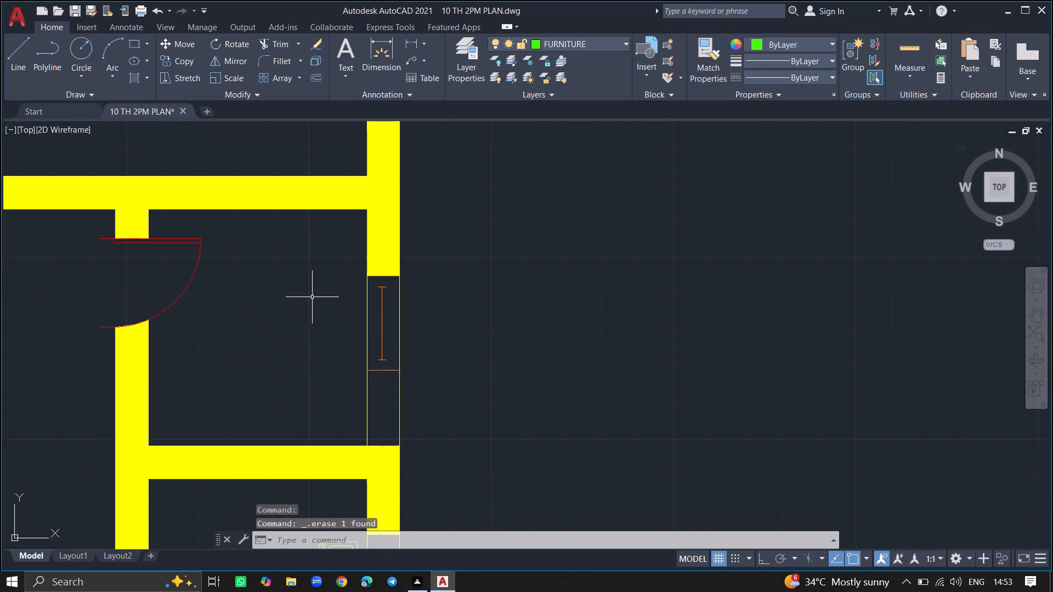
Copy the dining area's sink into the open floor near the lower right-hand bathroom's wall.
ctrl+scroll(312, 297, down, 2)
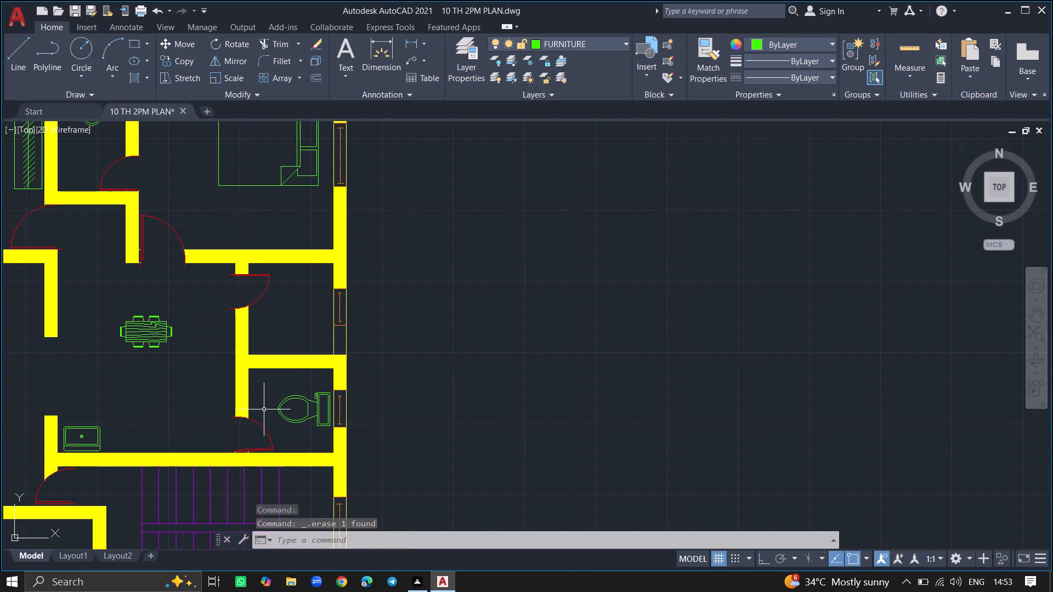
click(95, 435)
click(74, 437)
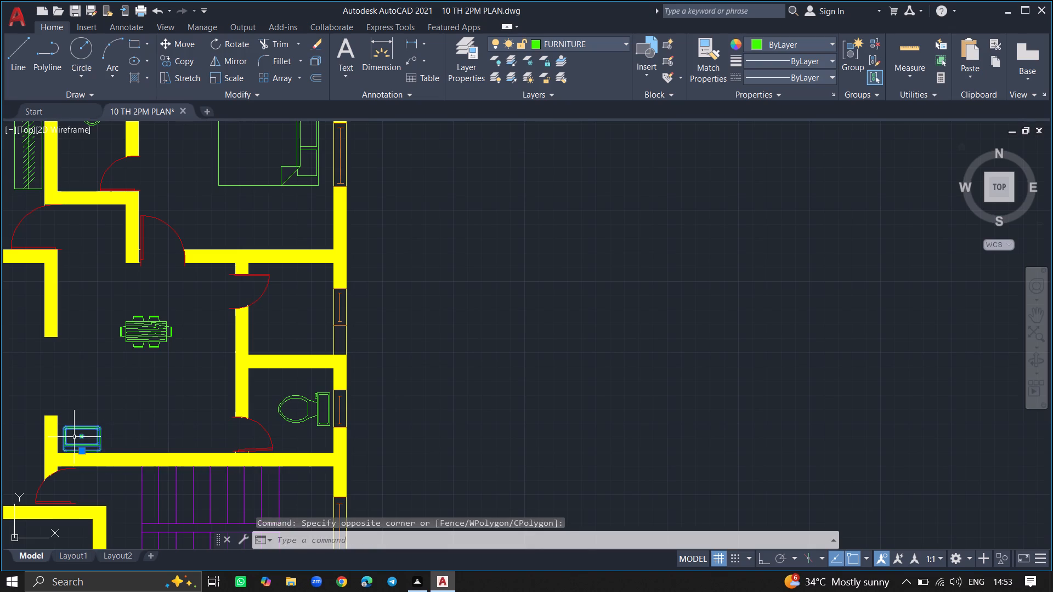
text(COPY)
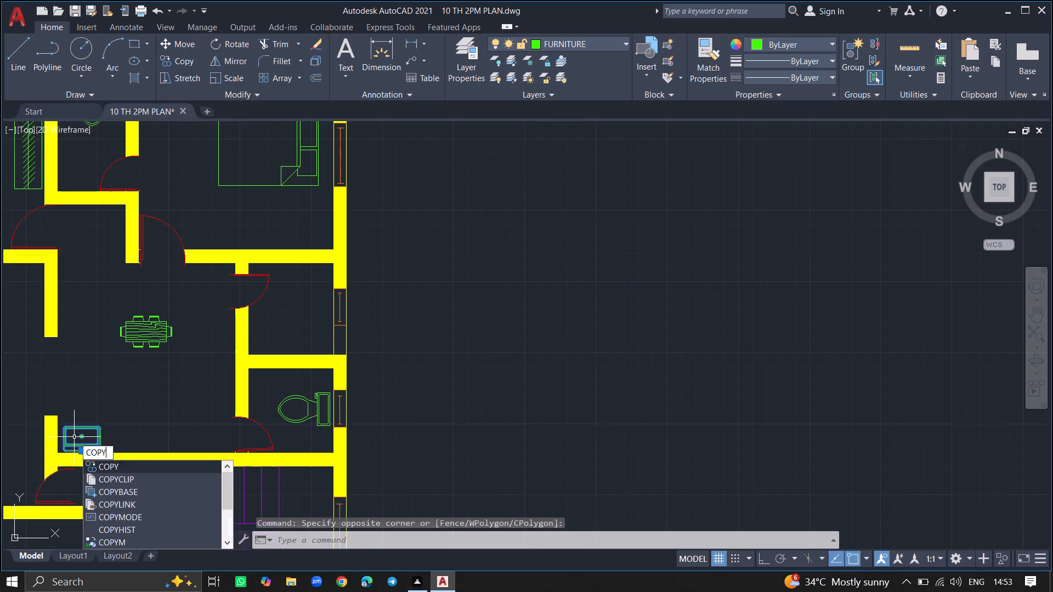
key(Return)
click(74, 437)
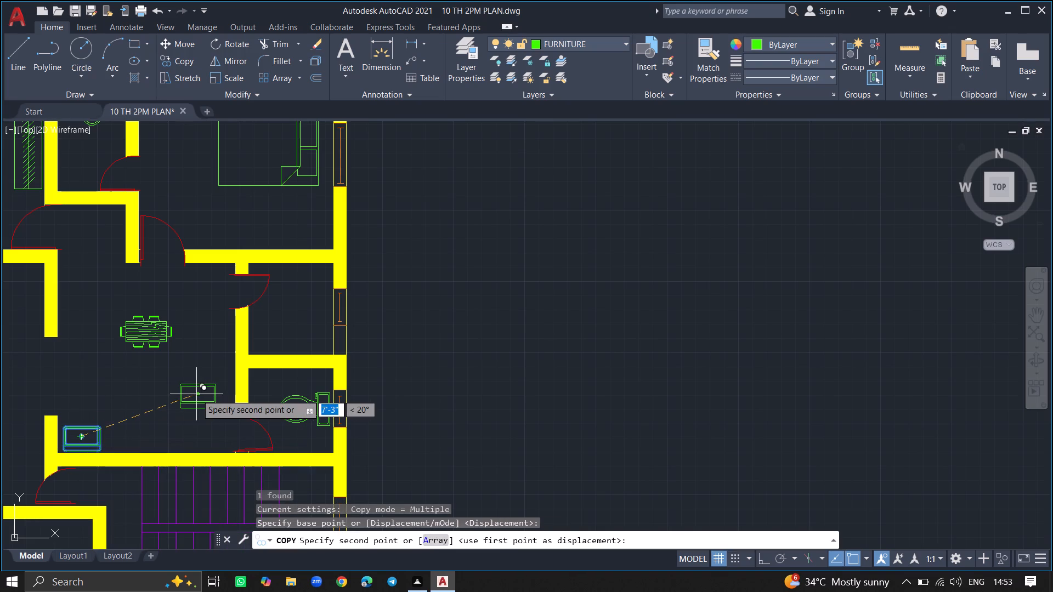
click(196, 394)
key(Escape)
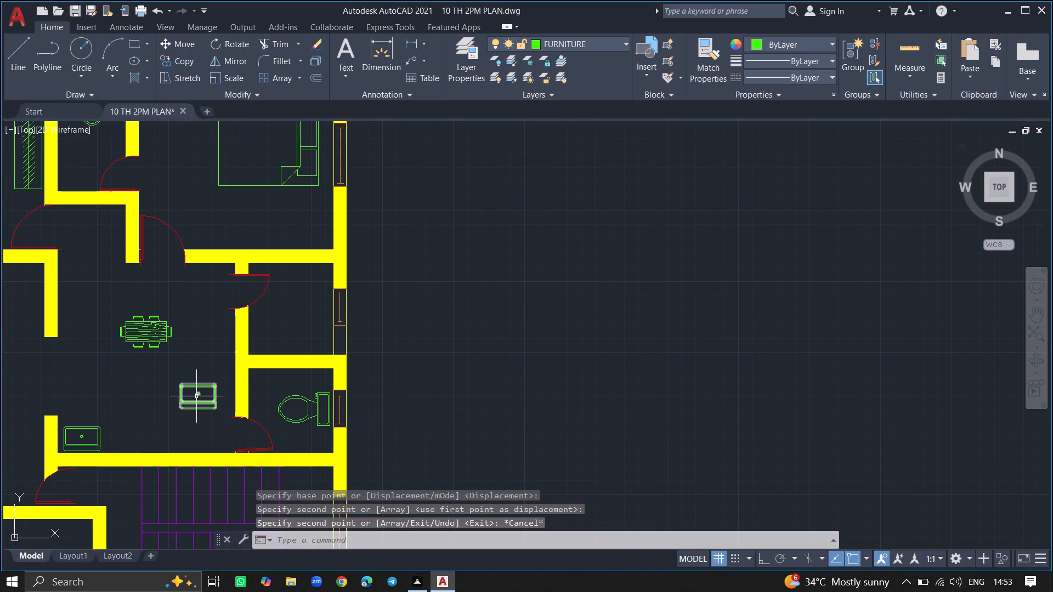
Rotate the copied sink half a turn so its back edge faces the top of the plan.
click(196, 400)
text(RO)
key(Return)
click(196, 400)
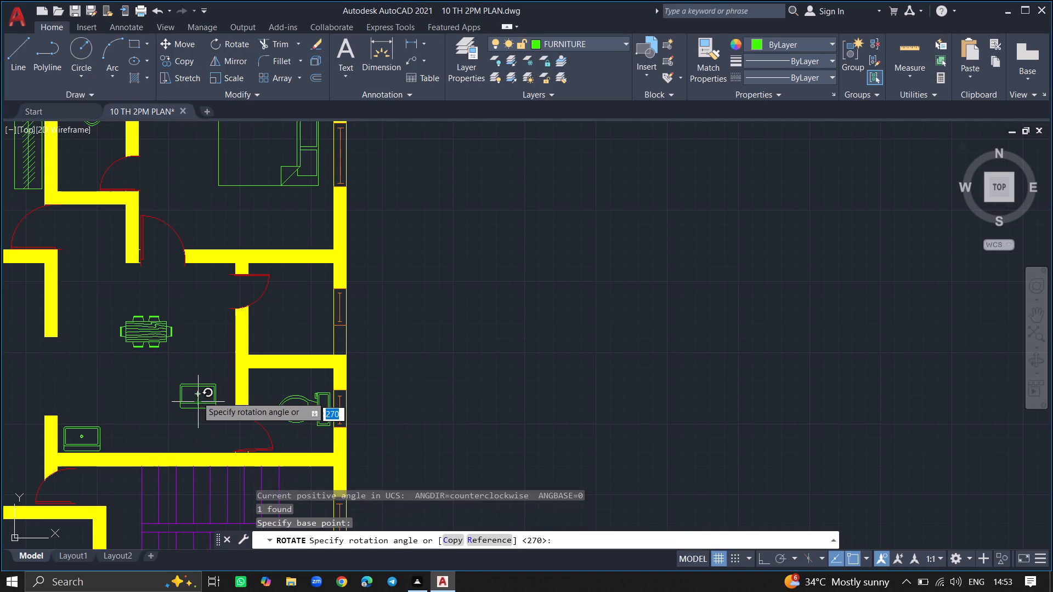
click(158, 397)
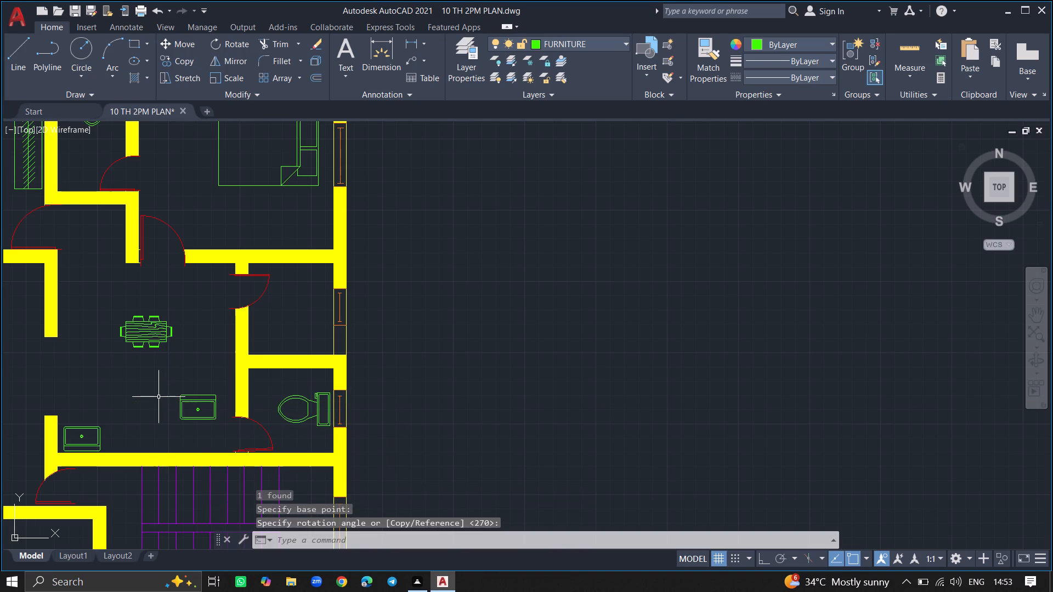
Scale the rotated sink copy down to roughly a quarter of its size about its drain centre.
click(186, 395)
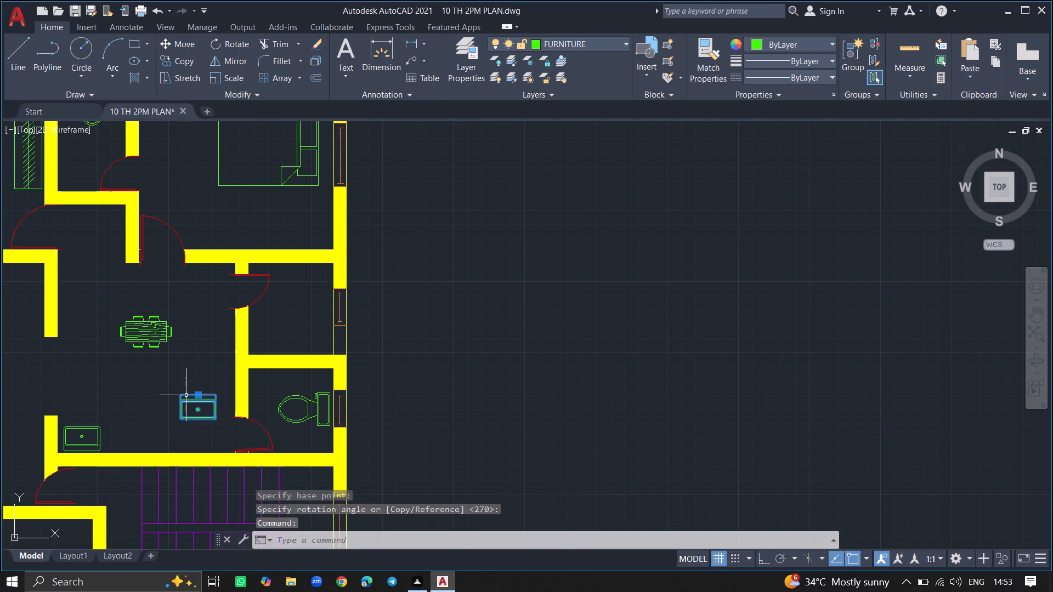
text(SC)
key(Return)
ctrl+scroll(186, 395, up, 6)
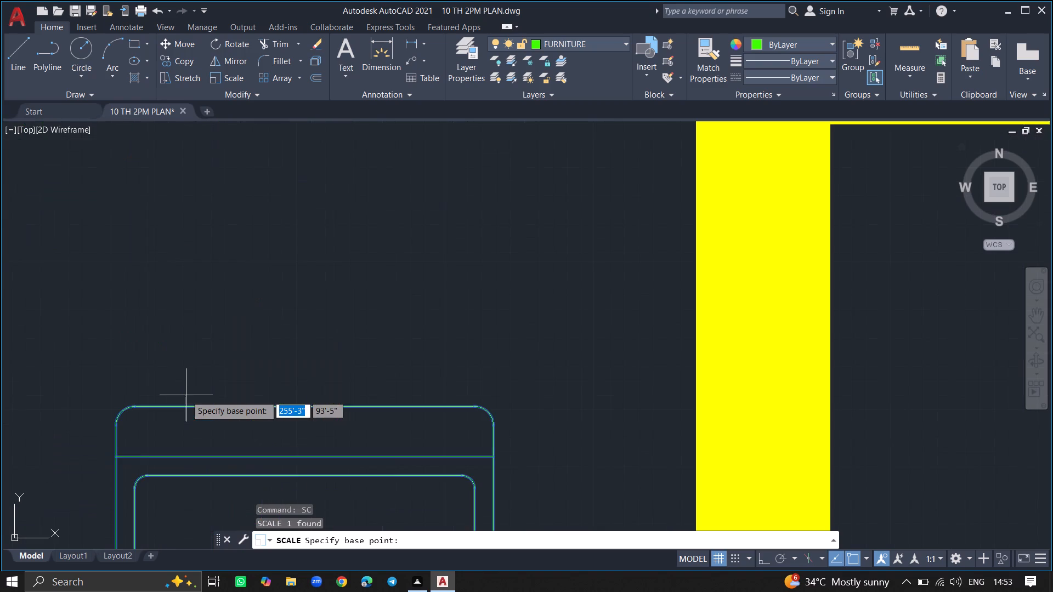
ctrl+scroll(260, 464, down, 3)
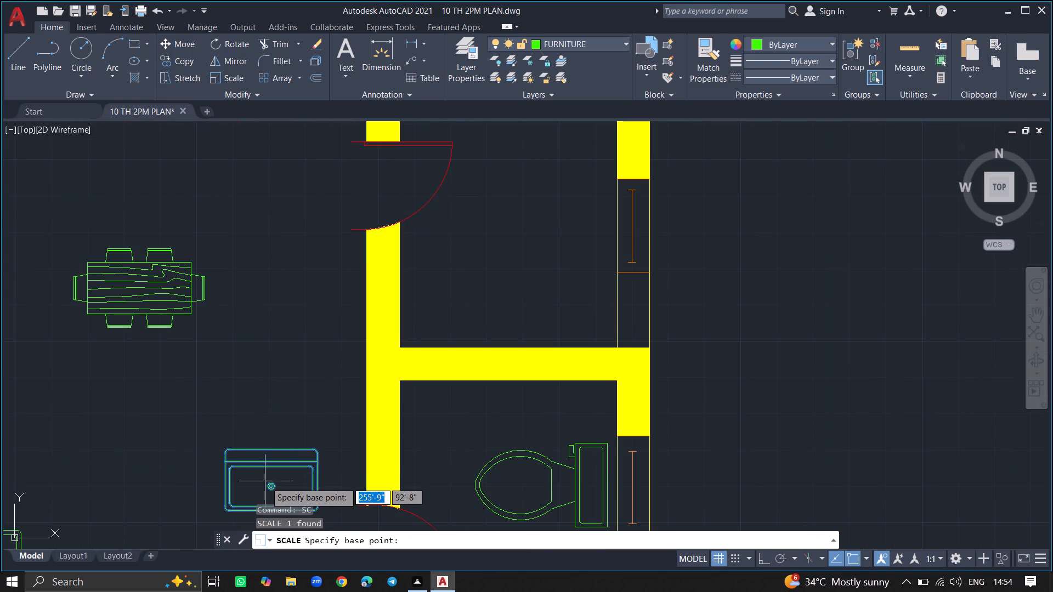
click(272, 486)
click(273, 475)
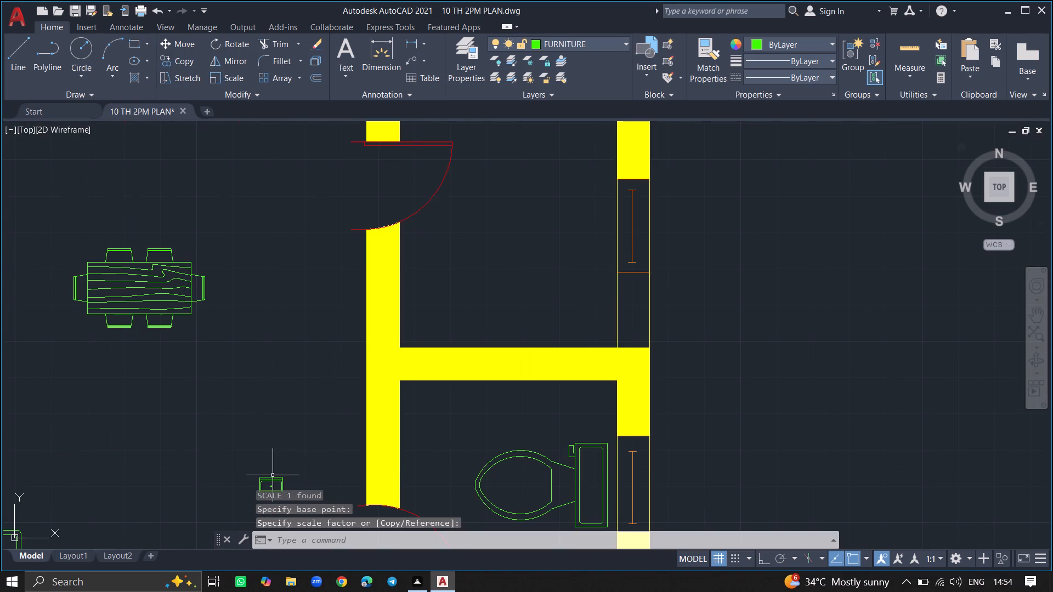
Move the reduced sink into the lower right-hand bathroom, near its upper inner corner opposite the window.
click(273, 479)
text(MO)
text(VE)
key(Return)
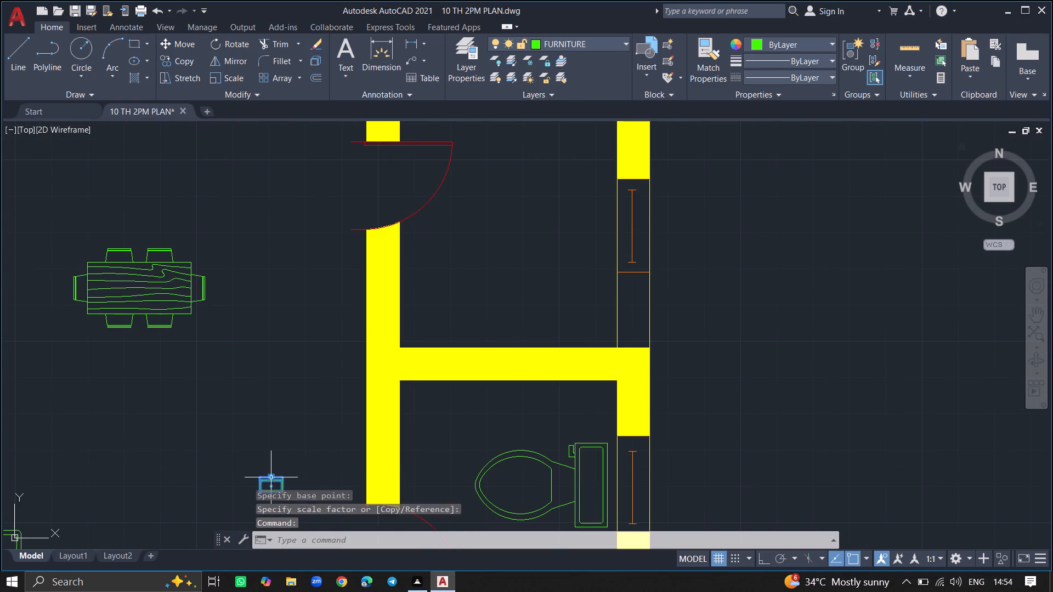
click(273, 479)
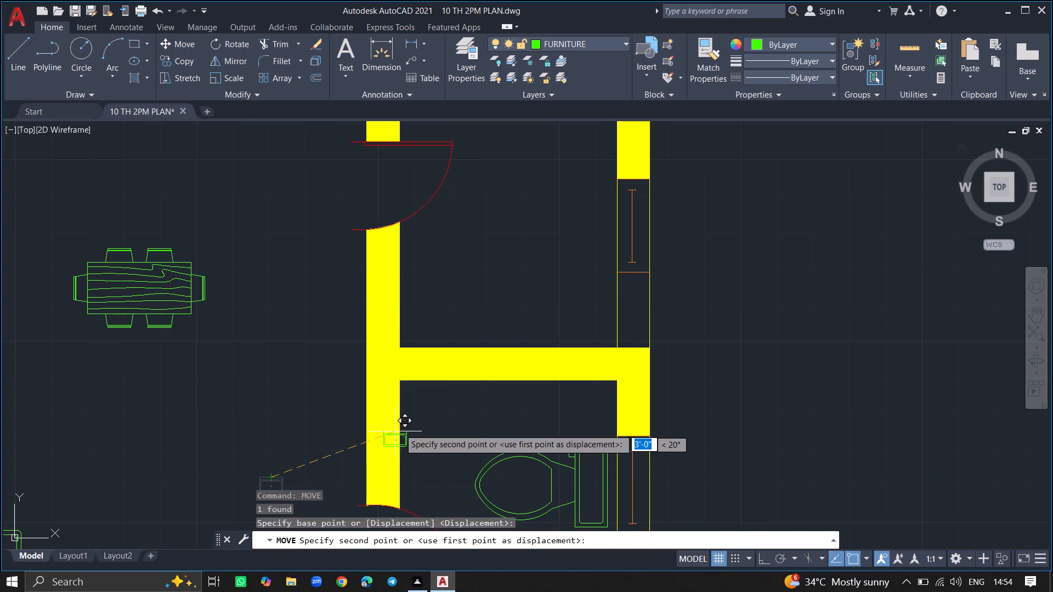
ctrl+scroll(403, 426, up, 2)
click(470, 379)
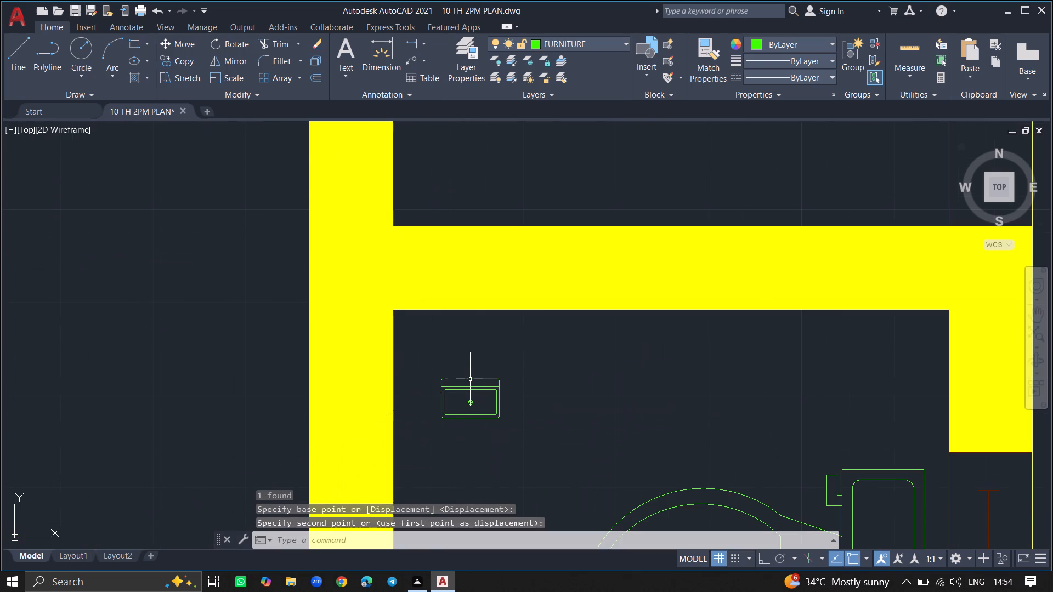
Scale the lower right-hand bathroom's sink up to a washbasin size that fits beside the inner wall.
click(470, 389)
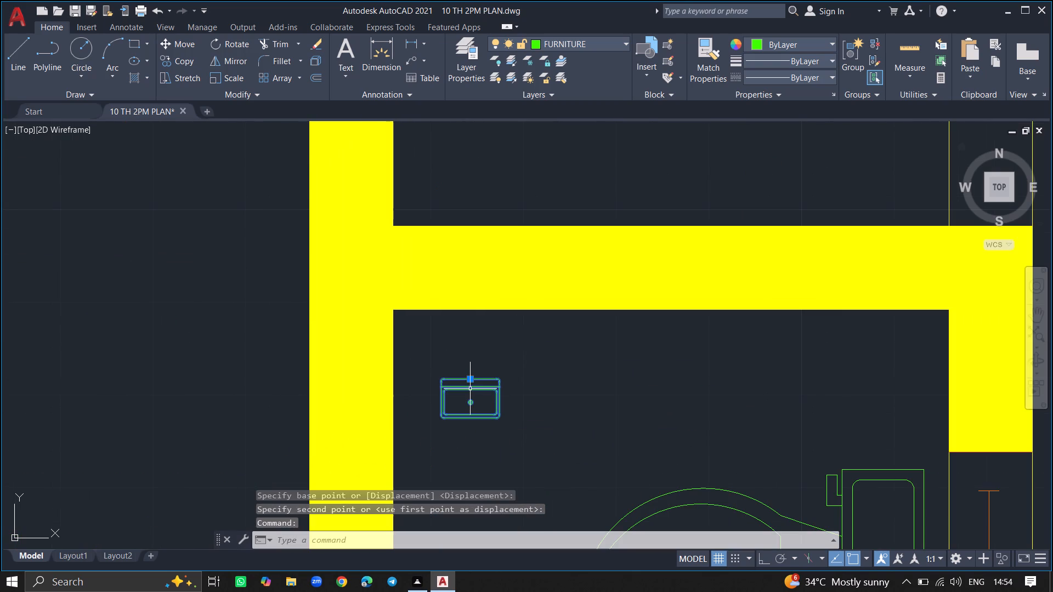
text(SC)
key(Return)
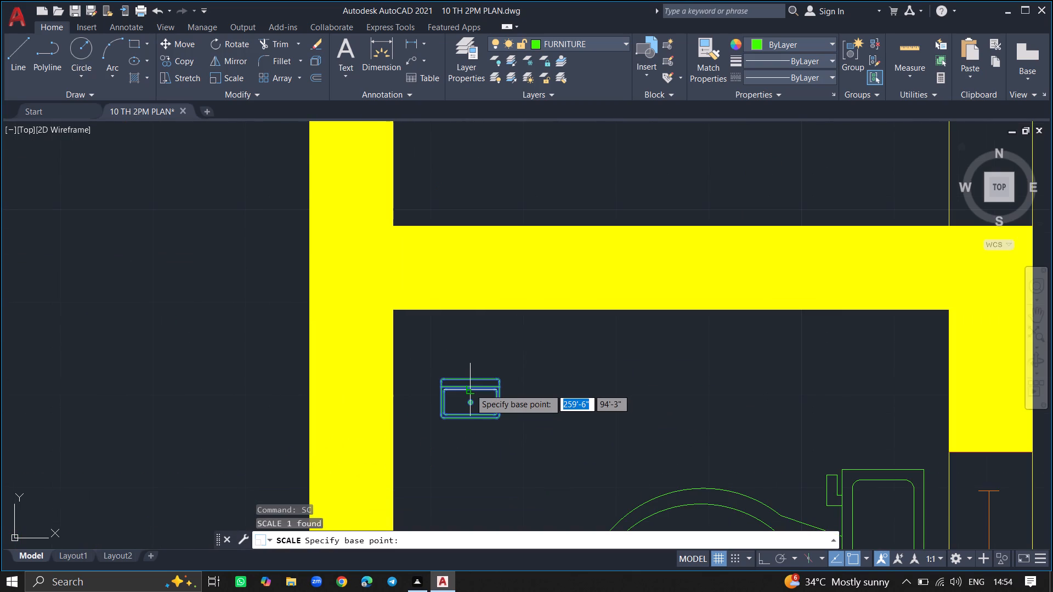
click(470, 389)
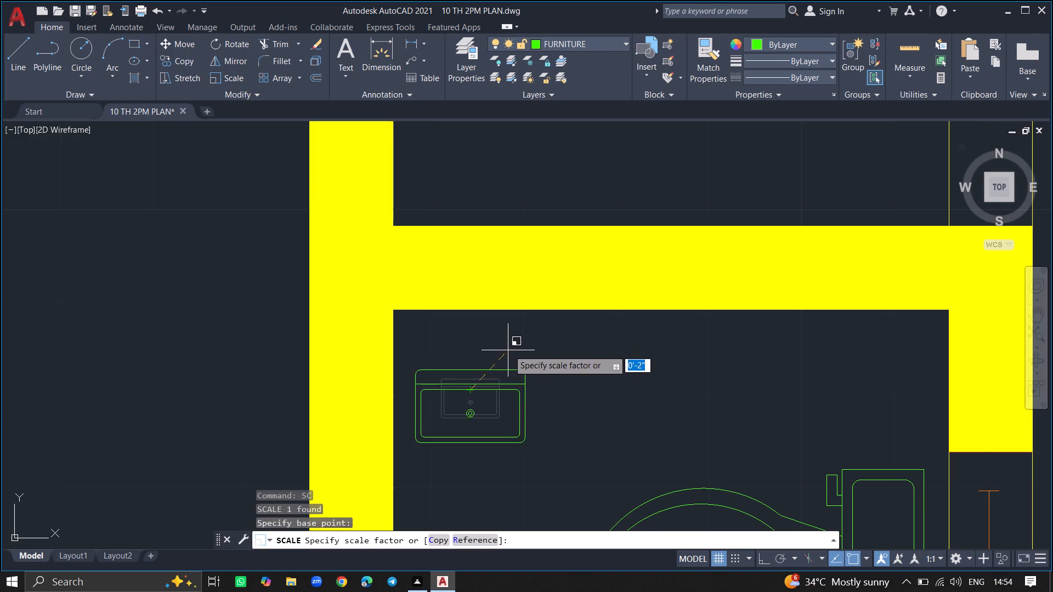
click(520, 343)
Fill the open outer wall section below the window of the small room above the lower right-hand bathroom with a SOLID yellow hatch.
ctrl+scroll(443, 392, down, 4)
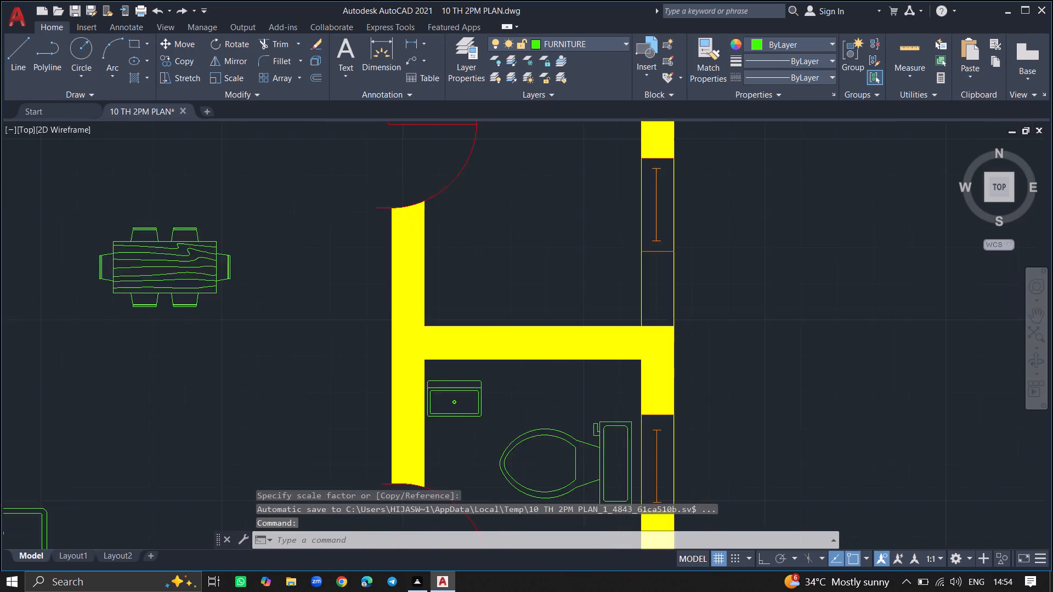
ctrl+scroll(443, 392, down, 2)
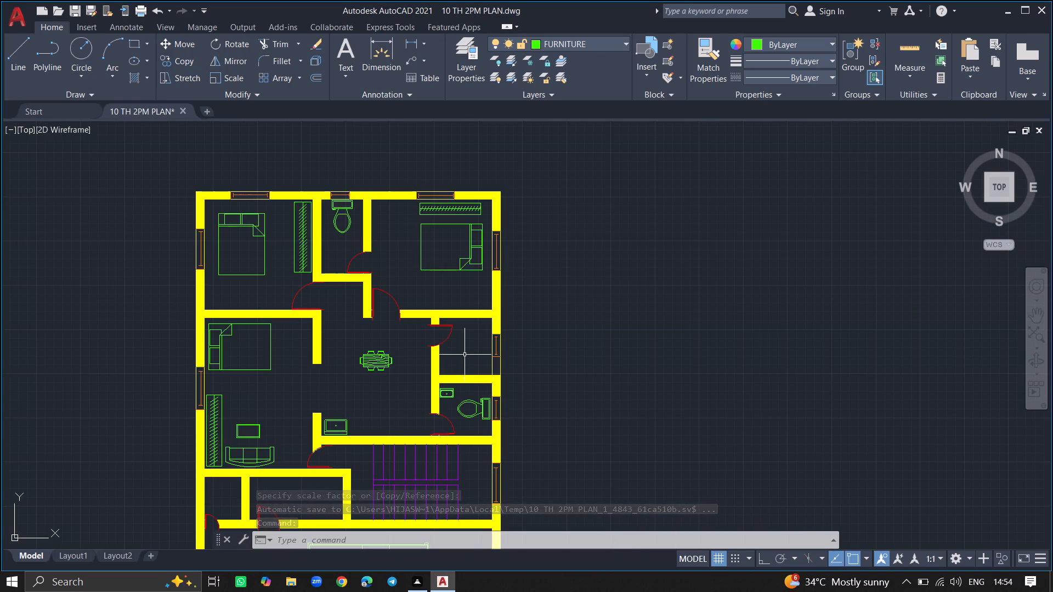
ctrl+scroll(465, 355, up, 4)
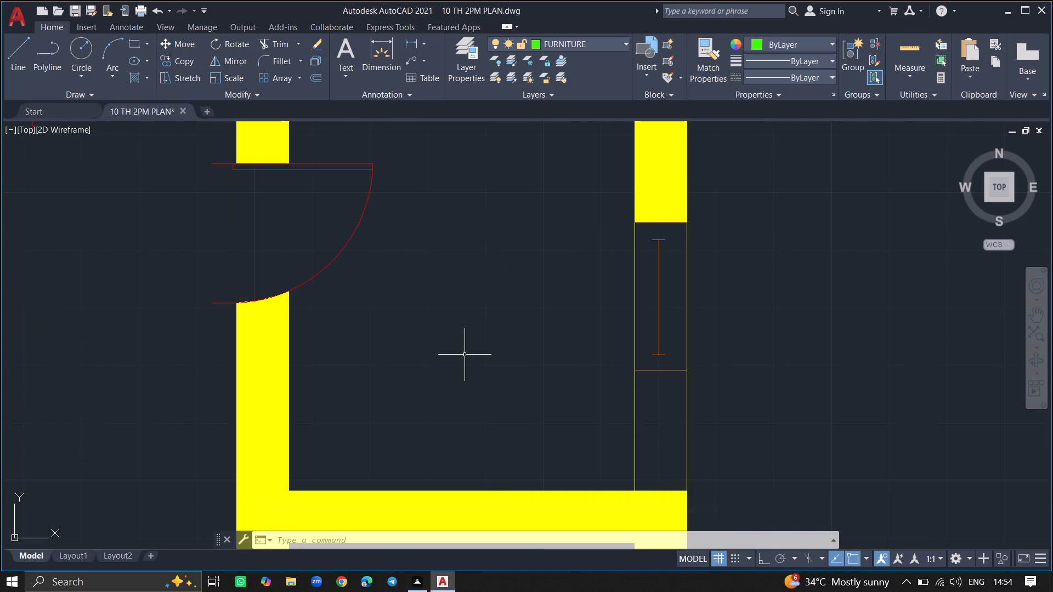
key(h)
key(Return)
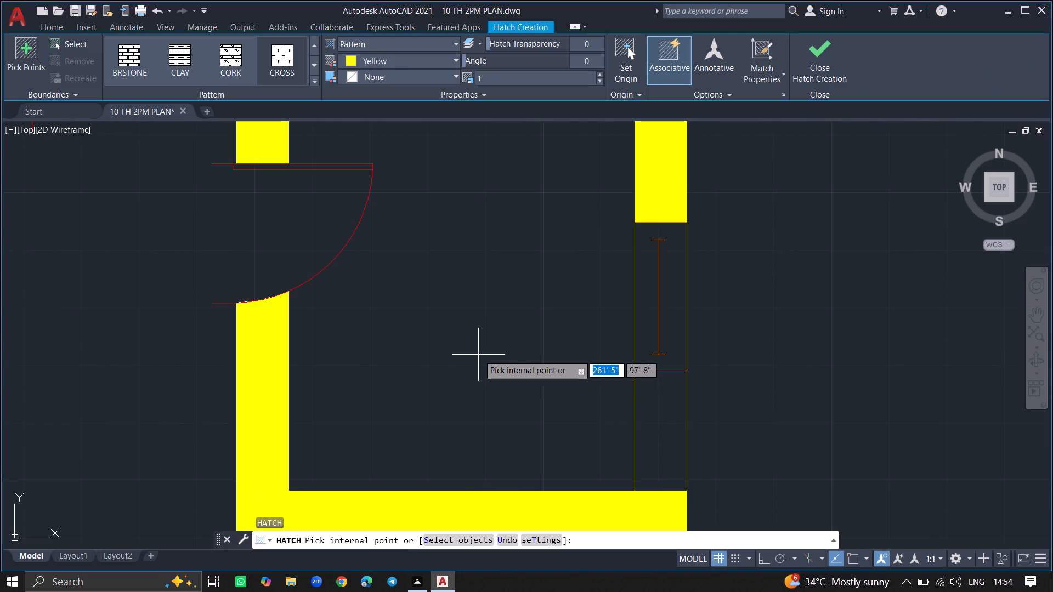
click(656, 408)
click(656, 408)
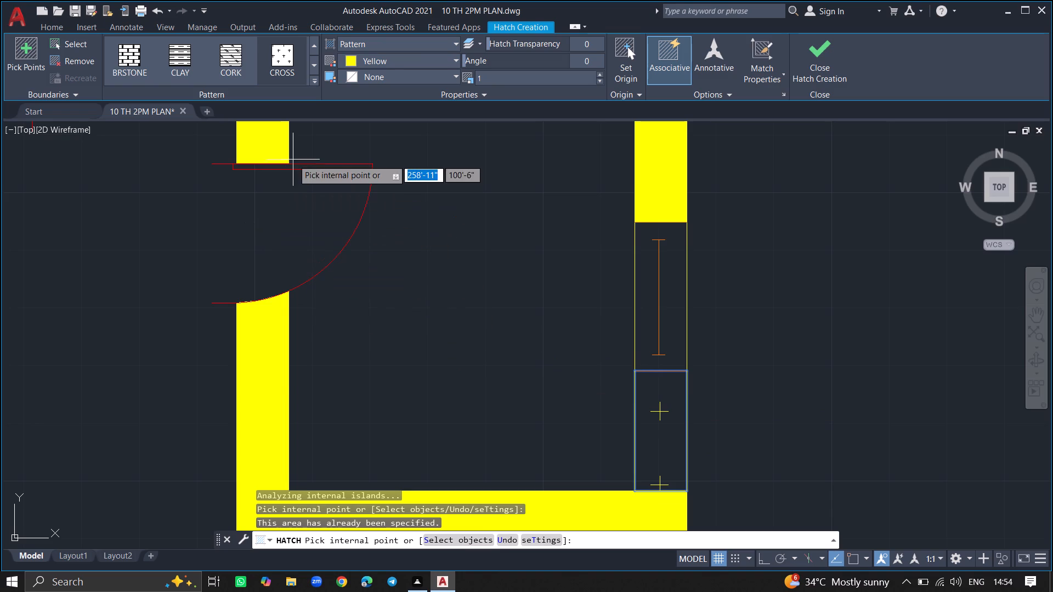
click(317, 45)
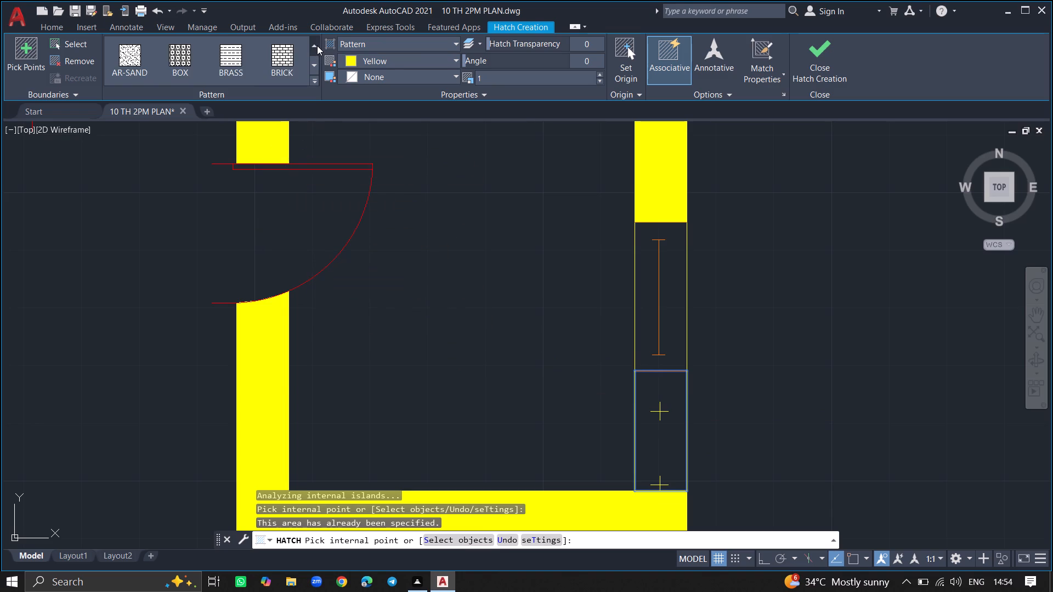
click(317, 45)
click(317, 45)
click(317, 45)
click(317, 45)
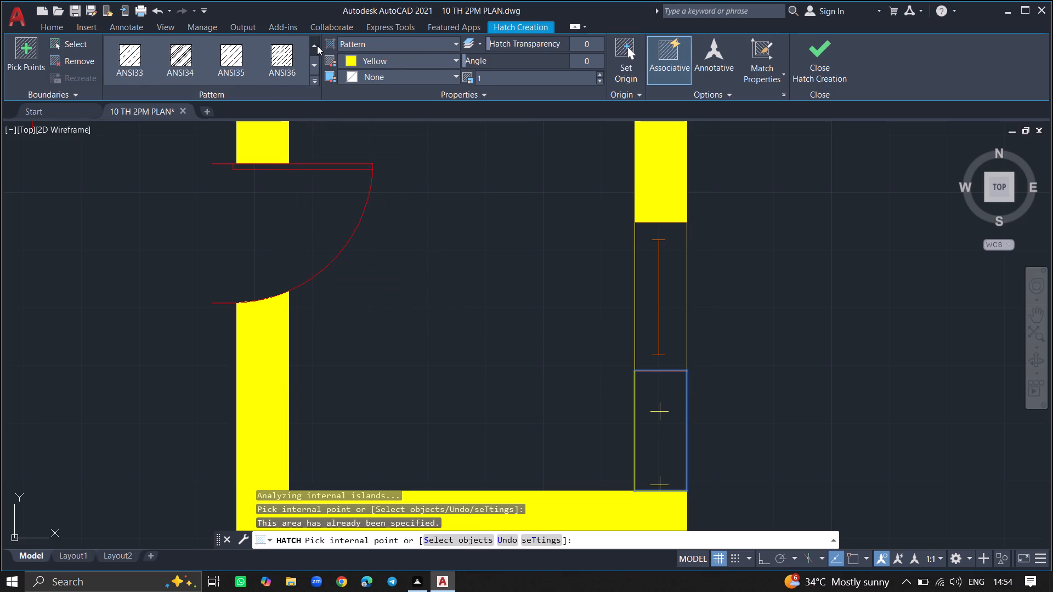
click(317, 45)
click(317, 45)
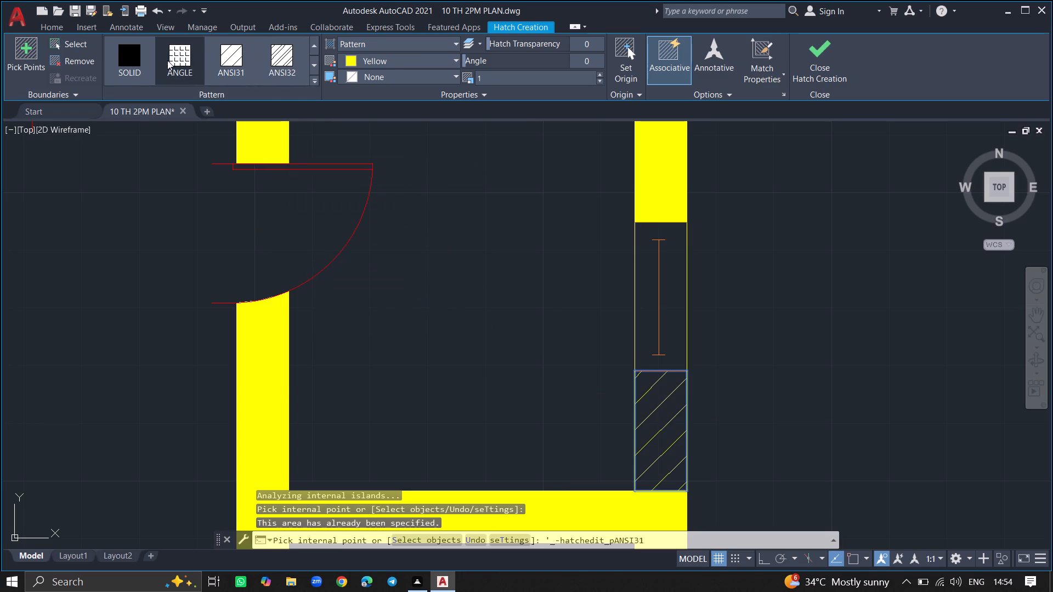
click(137, 55)
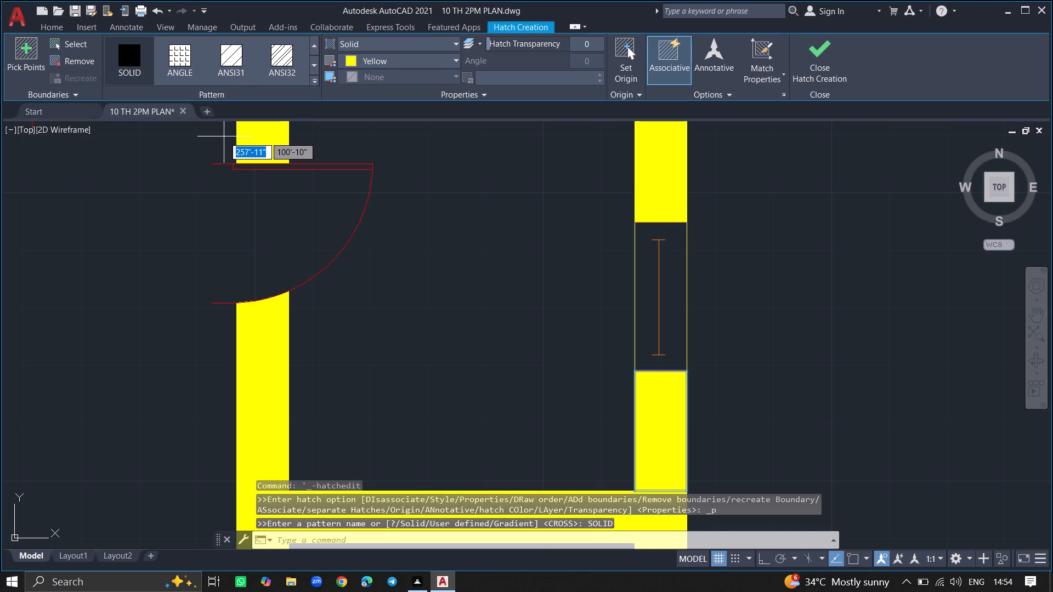
key(Return)
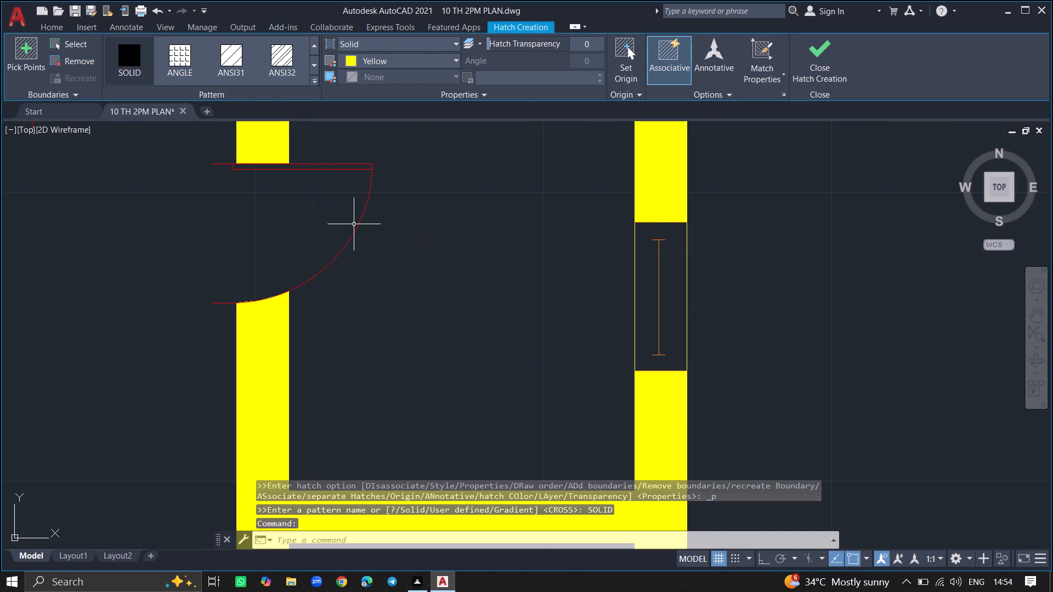
Draw a horizontal line about 5' long across the small room, from the window's lower inner corner to the opposite wall.
ctrl+scroll(416, 266, down, 2)
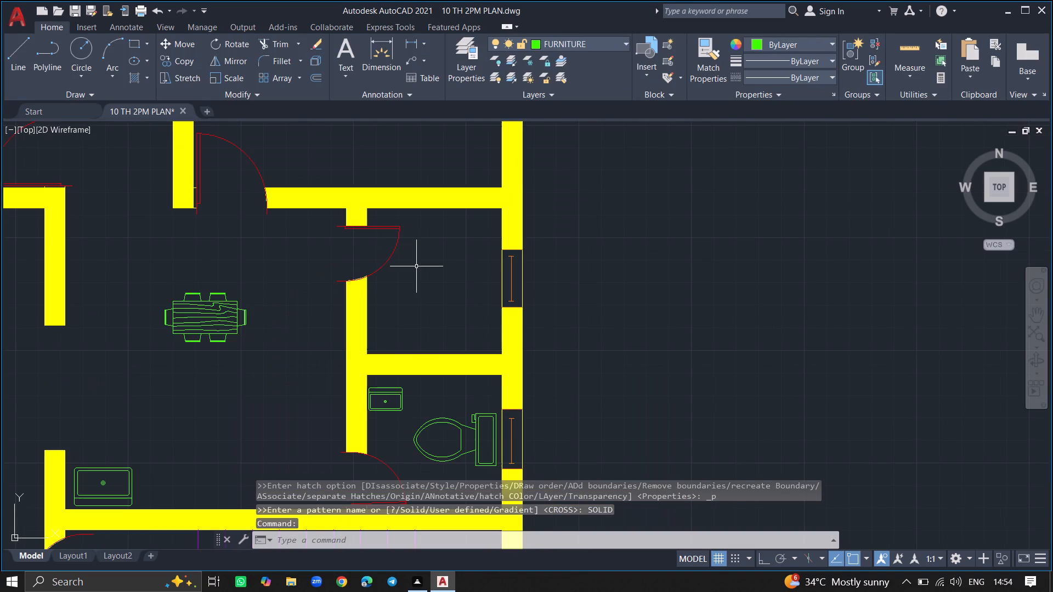
key(l)
key(Return)
ctrl+scroll(469, 302, up, 2)
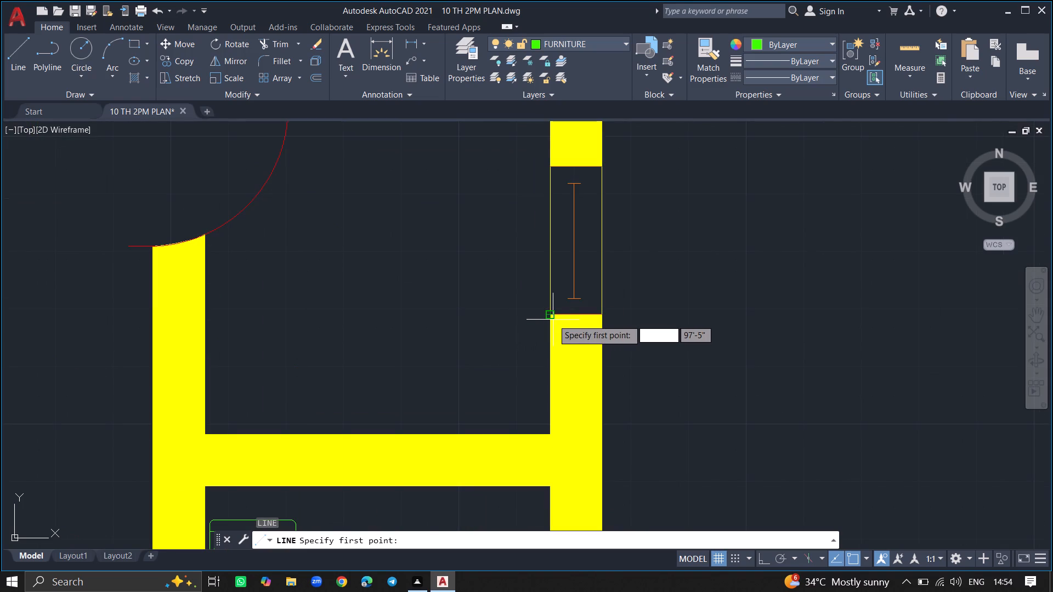
click(553, 320)
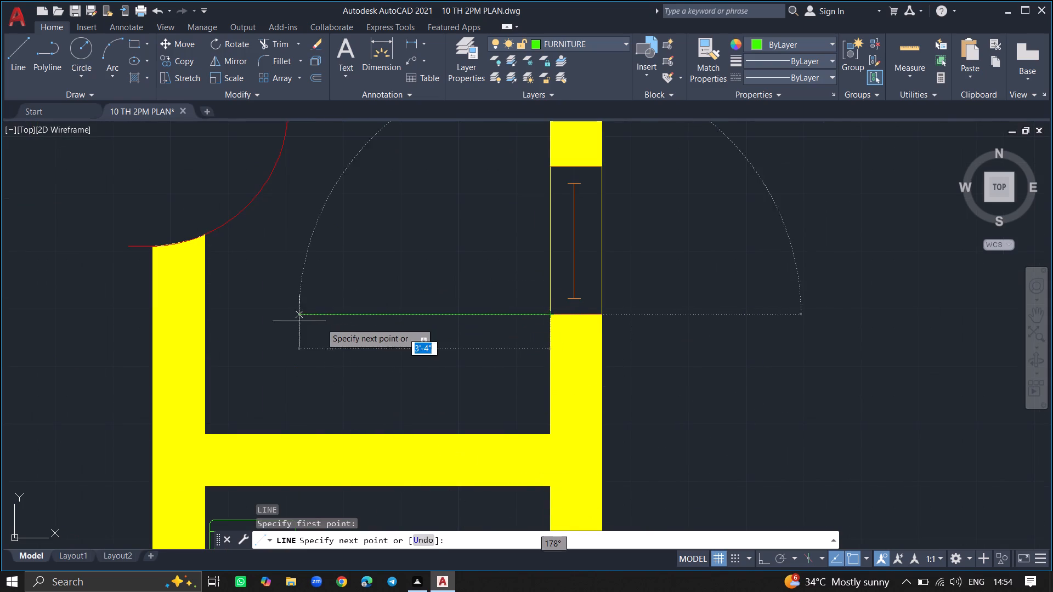
click(206, 312)
key(Return)
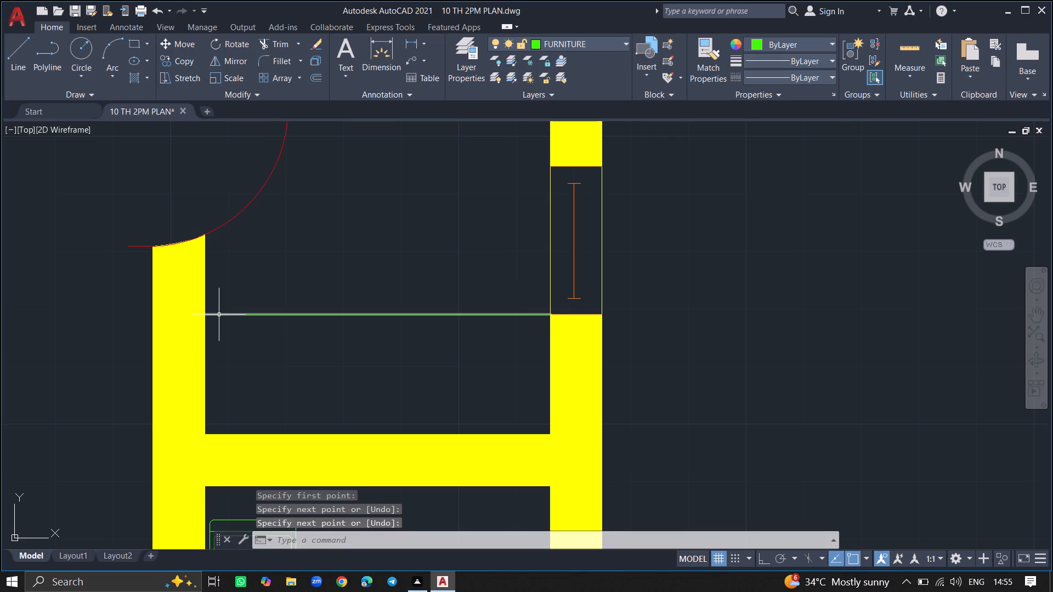
Assign the new line across the small room to the WALLS layer.
click(219, 315)
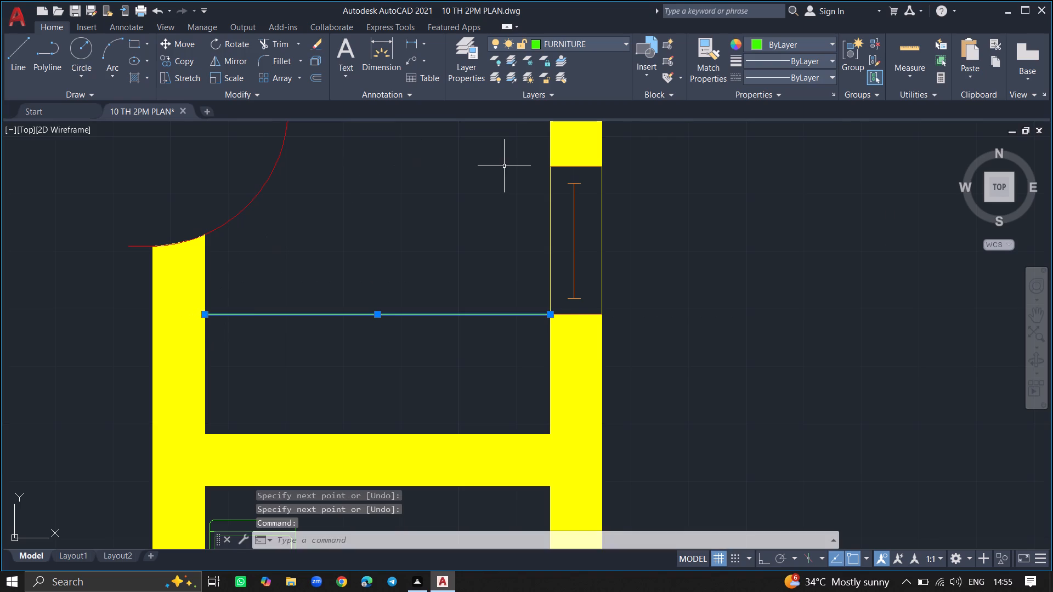
click(582, 39)
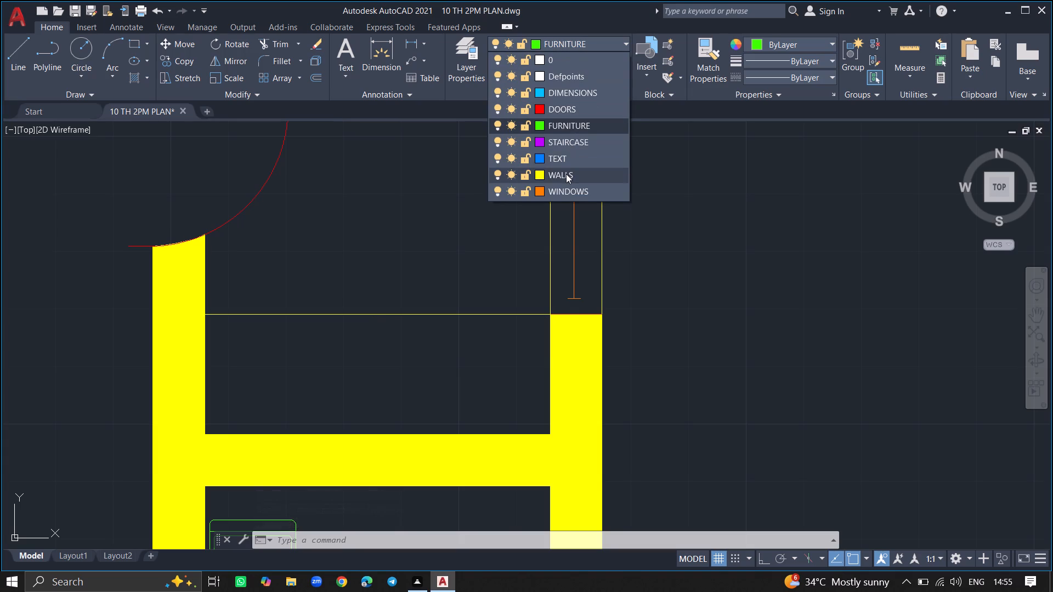
click(566, 174)
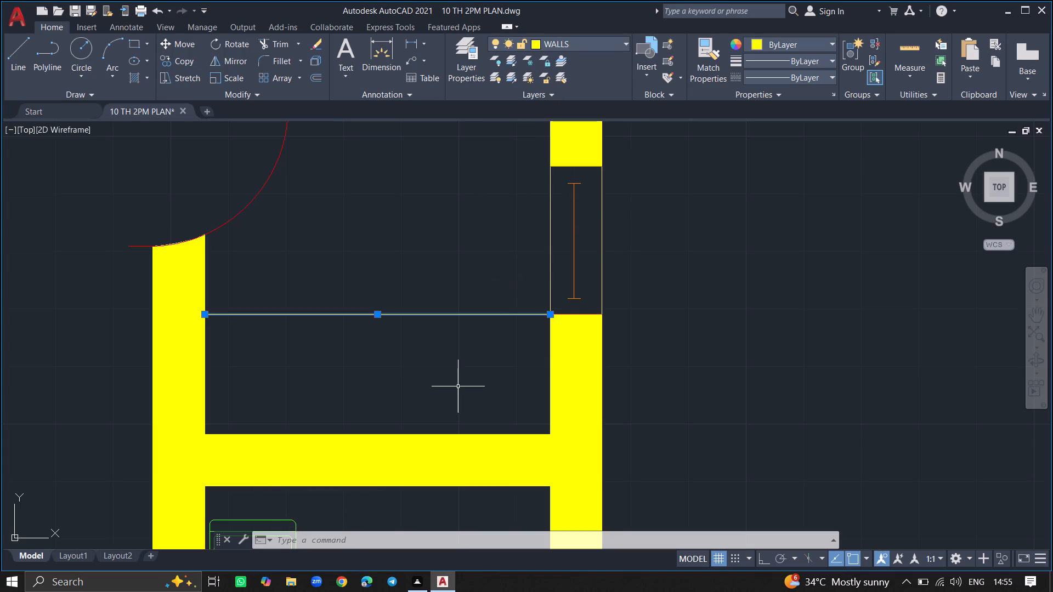
key(Escape)
Draw a rectangle about 1'-1" by 7" in the strip below the line, toward the window-side wall.
text(REC)
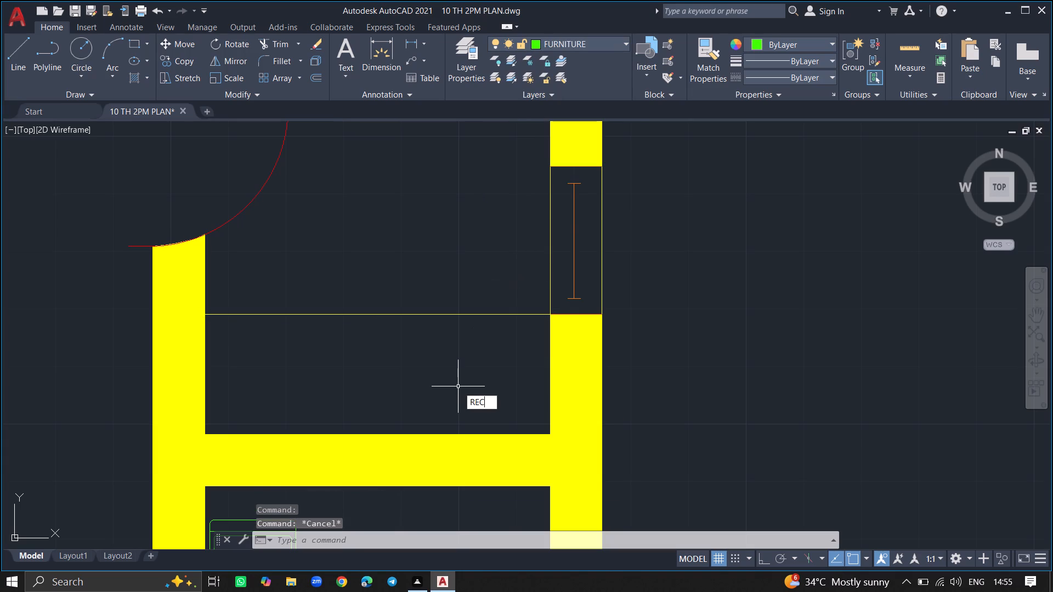
key(Return)
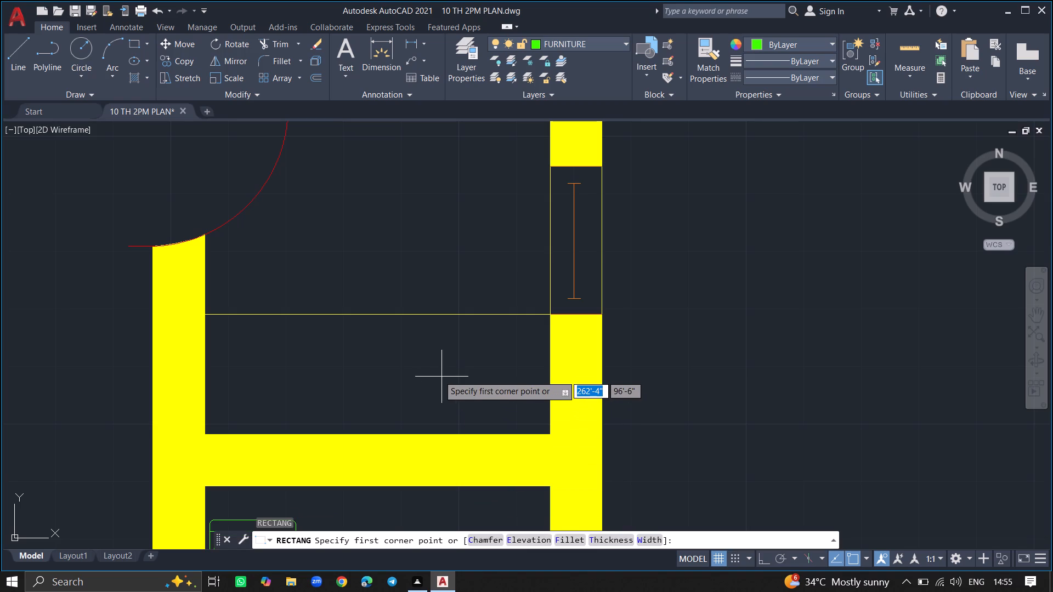
click(414, 357)
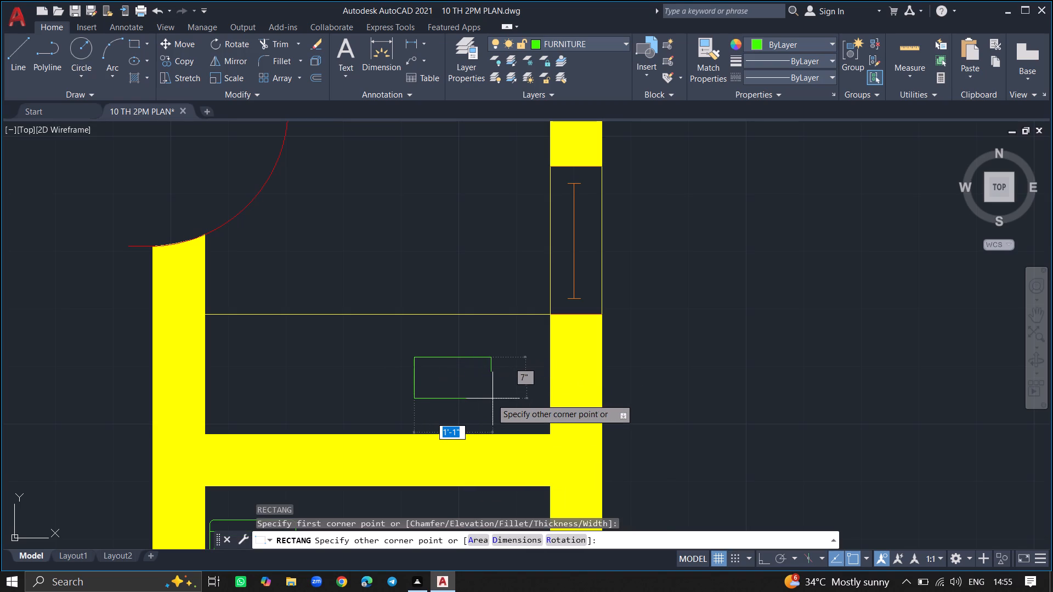
click(495, 401)
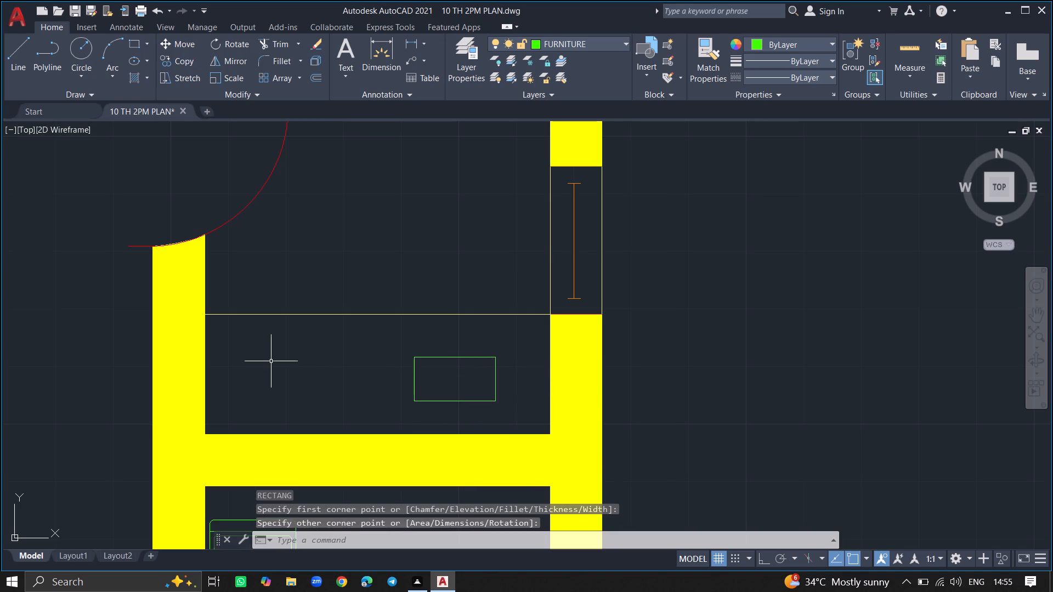
Draw a second rectangle about 10" wide in the same strip, near the door-side wall.
text(REC)
key(Return)
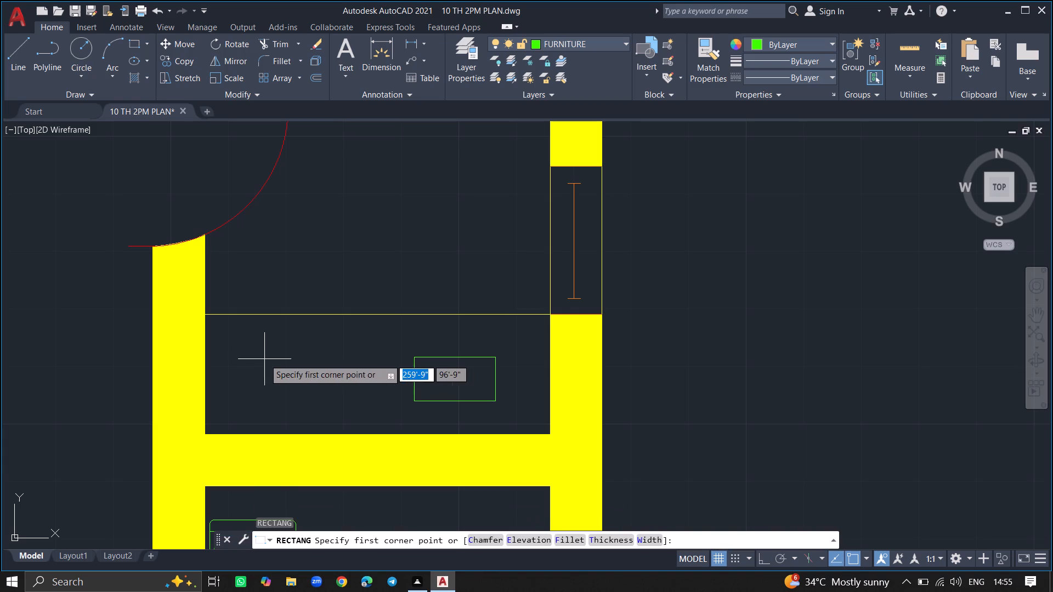
click(233, 349)
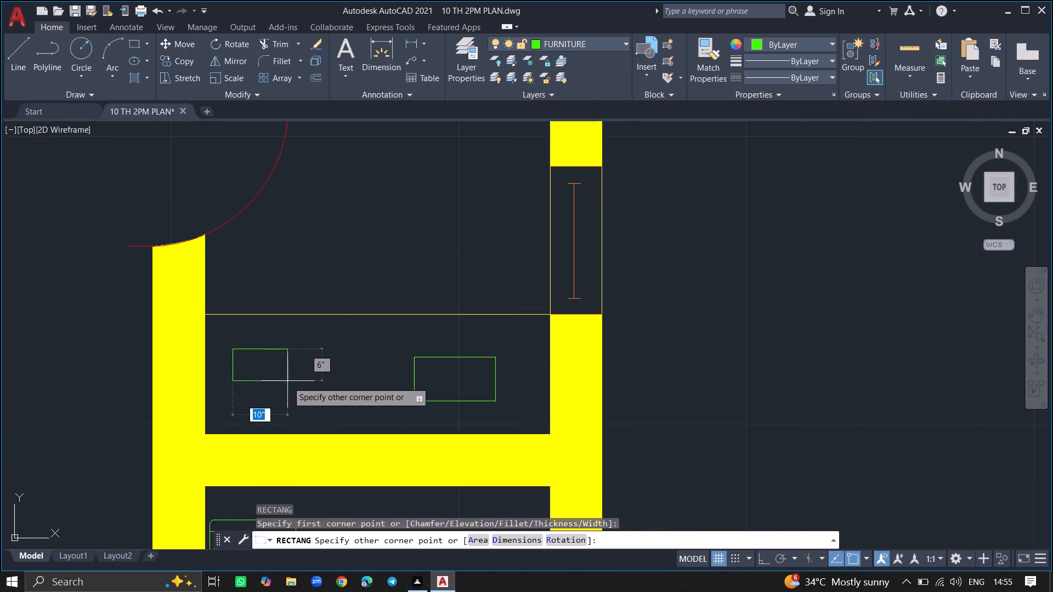
click(288, 394)
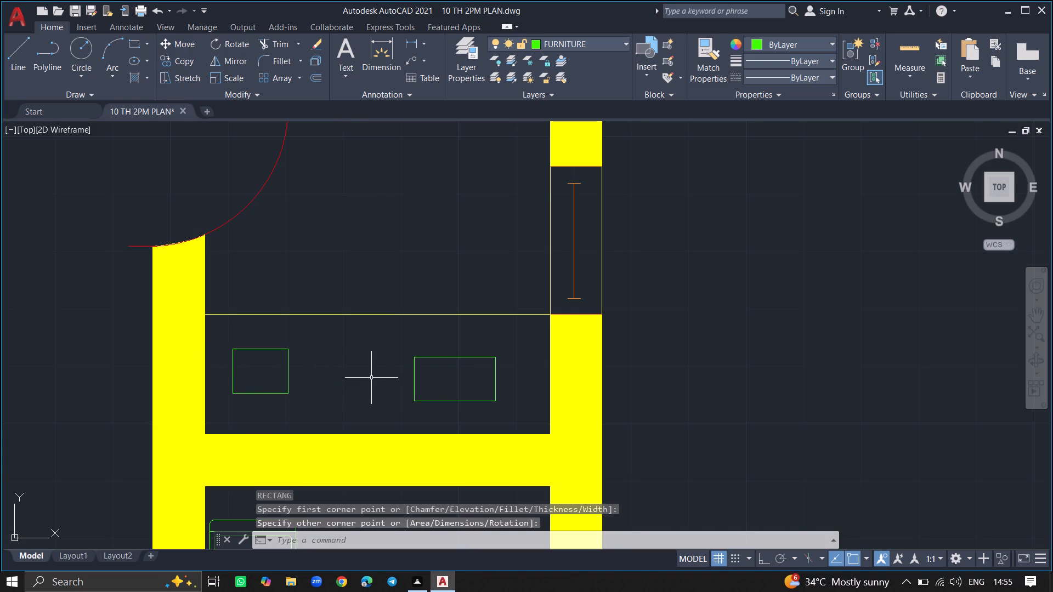
Draw a small rectangle about 2" by 2" inside the wider furniture rectangle, near its left edge.
ctrl+scroll(441, 385, up, 2)
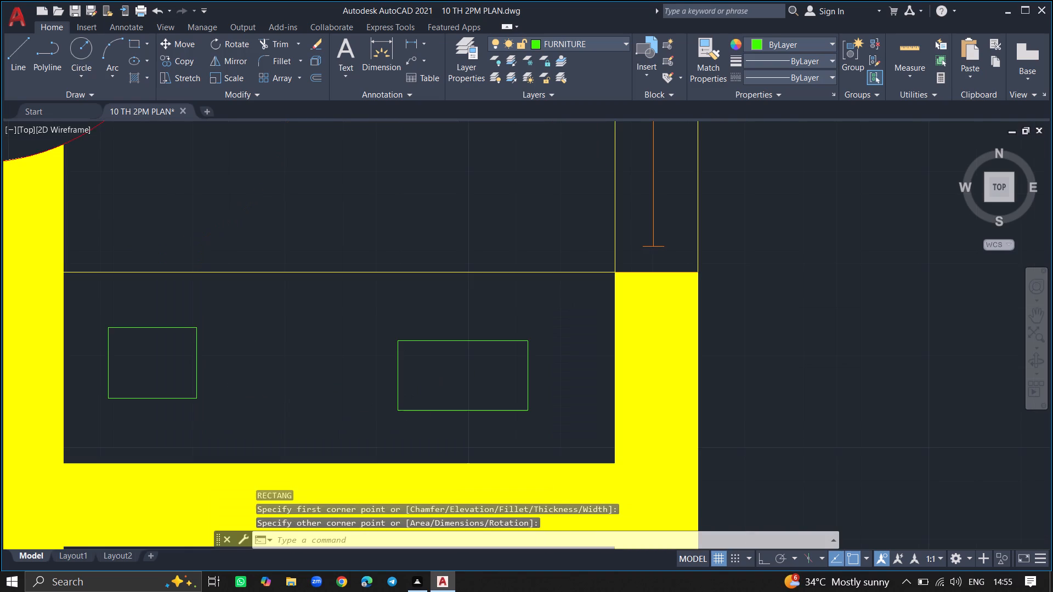
text(REC)
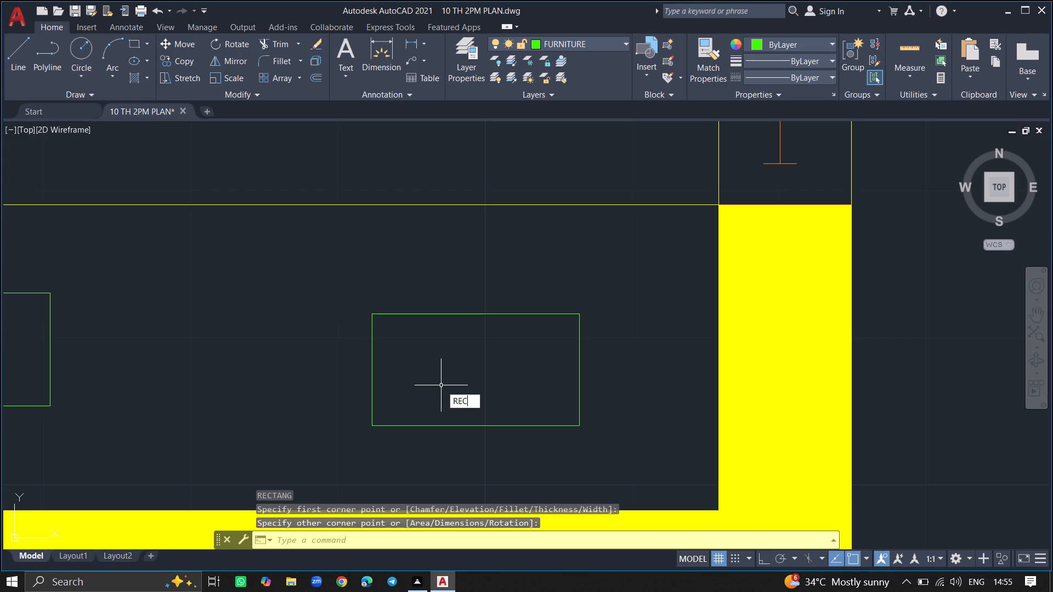
key(Return)
ctrl+scroll(441, 385, up, 2)
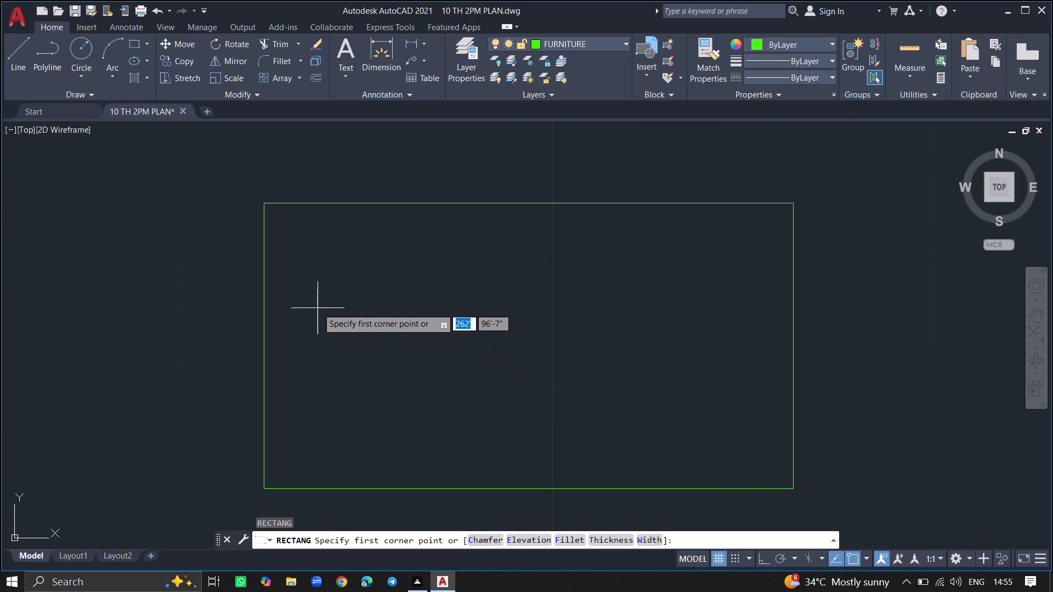
drag(301, 289, 372, 350)
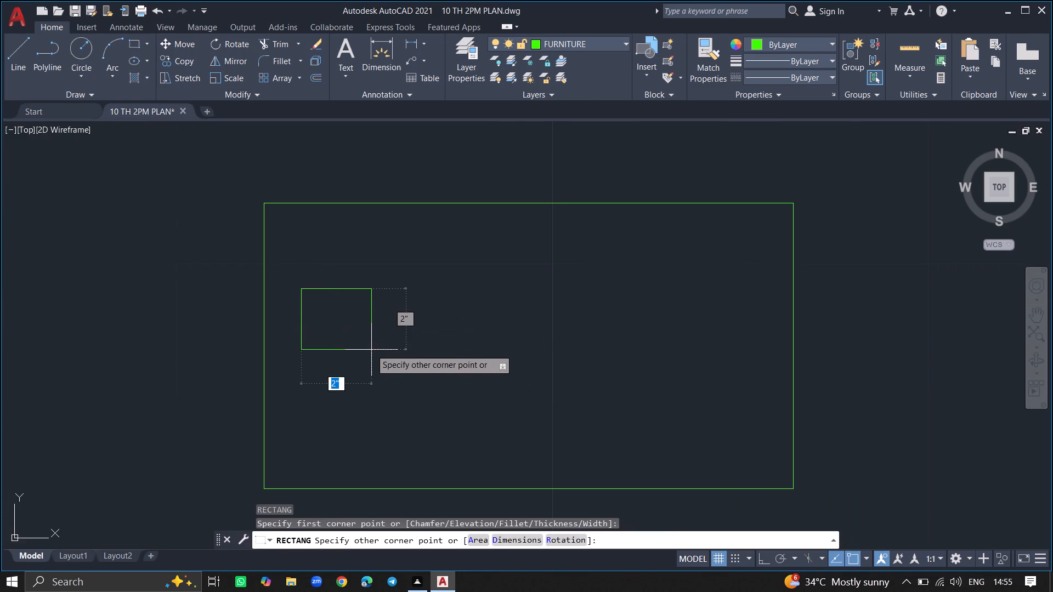
drag(372, 350, 380, 359)
click(380, 359)
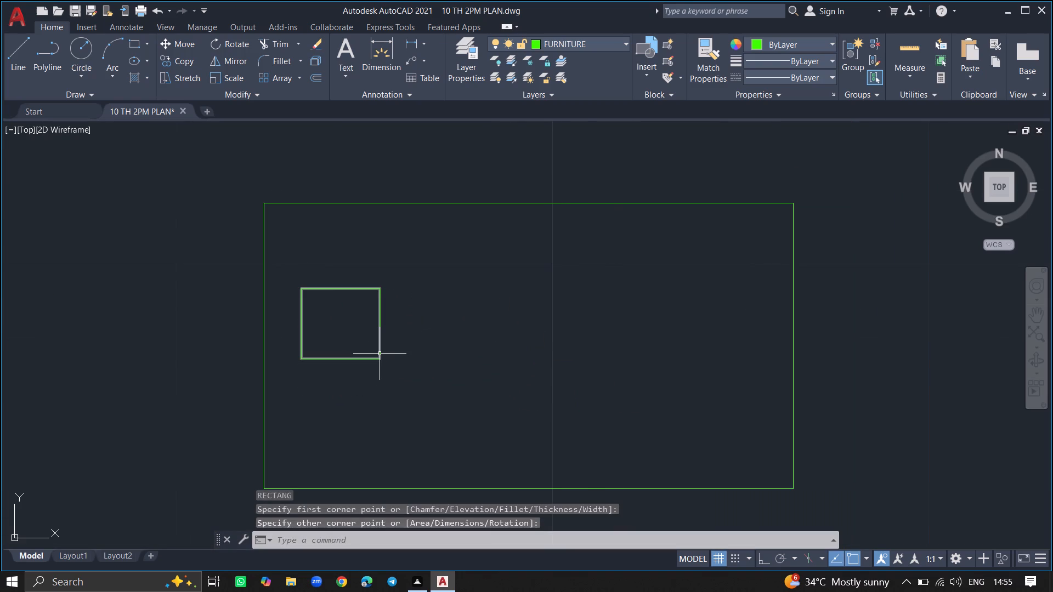
Move the small square straight down from its centre to the midpoint of its own bottom edge.
click(380, 354)
text(MO)
text(VE)
key(Return)
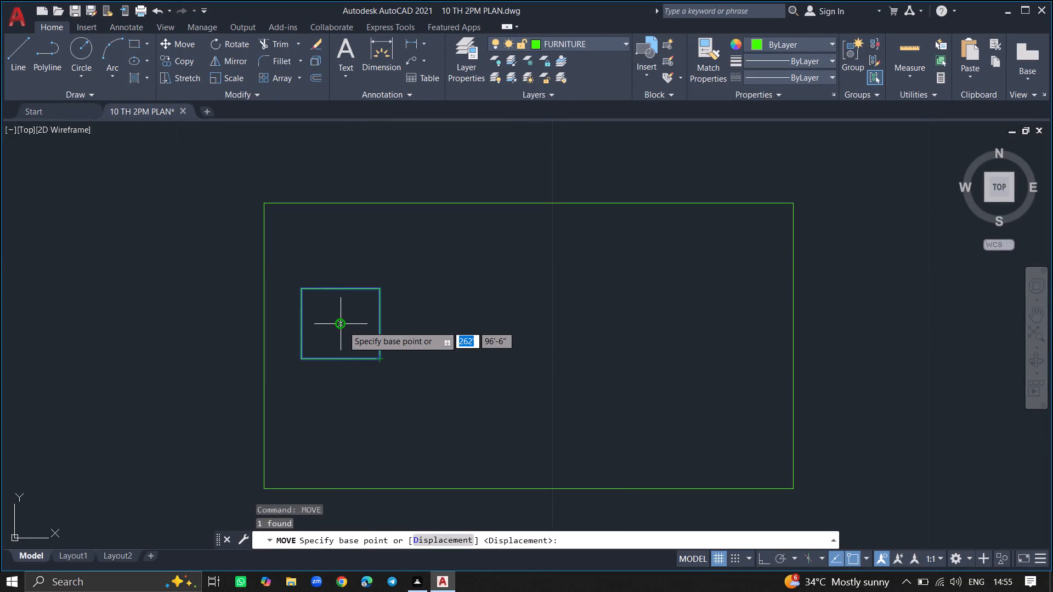
click(343, 326)
click(342, 356)
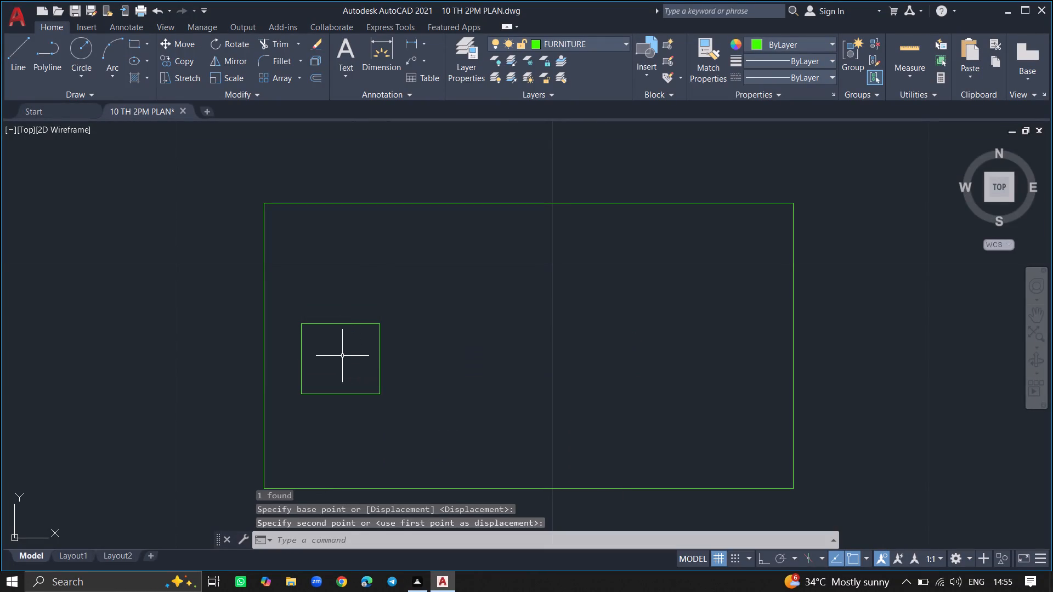
Copy the small square horizontally about 9" to the right with Ortho on, inside the same wider rectangle.
click(381, 365)
text(COPY)
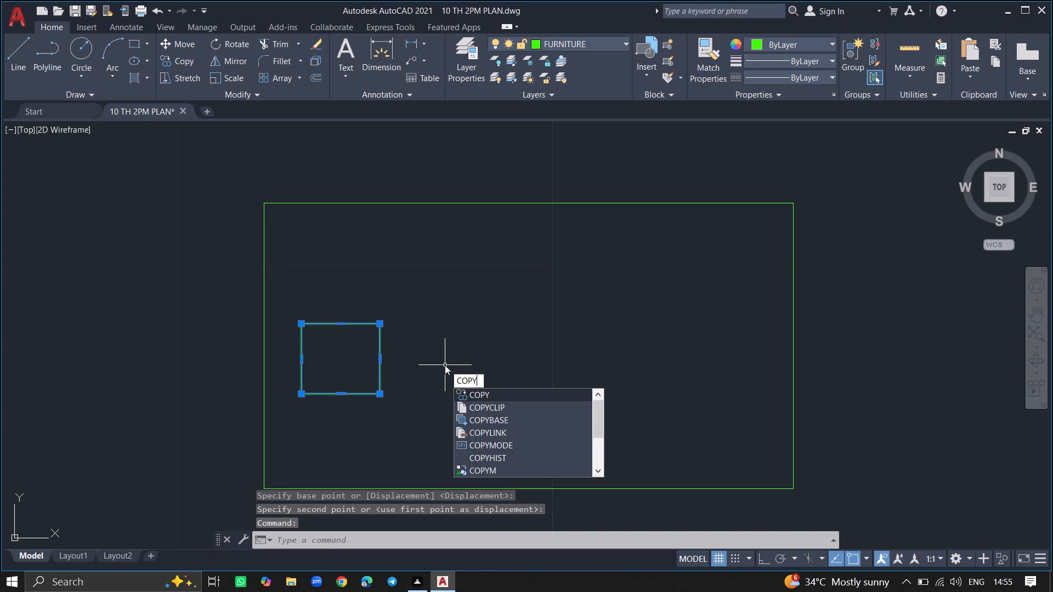
key(Return)
key(F8)
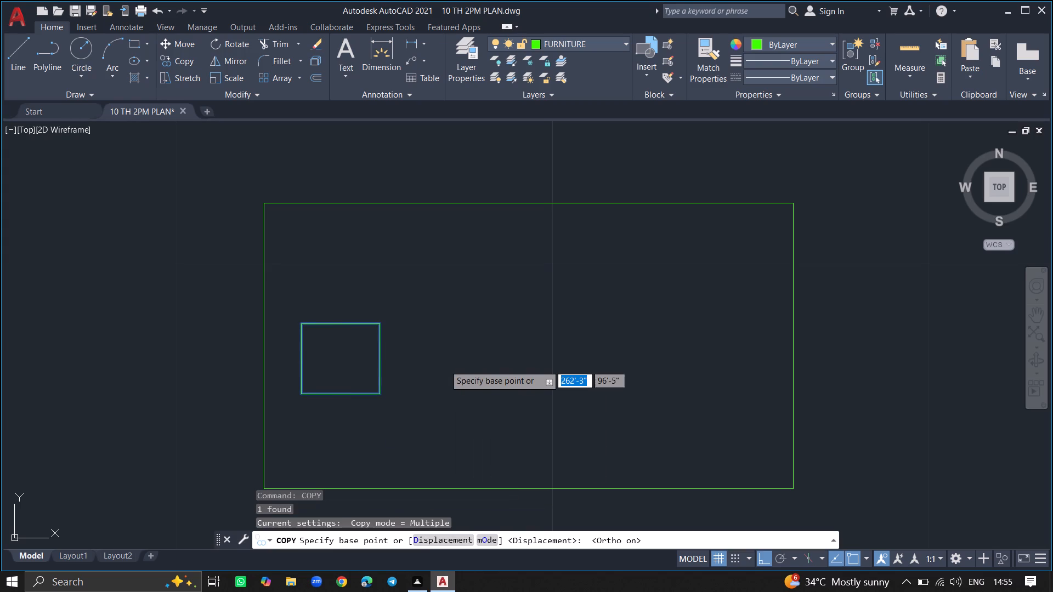
click(380, 352)
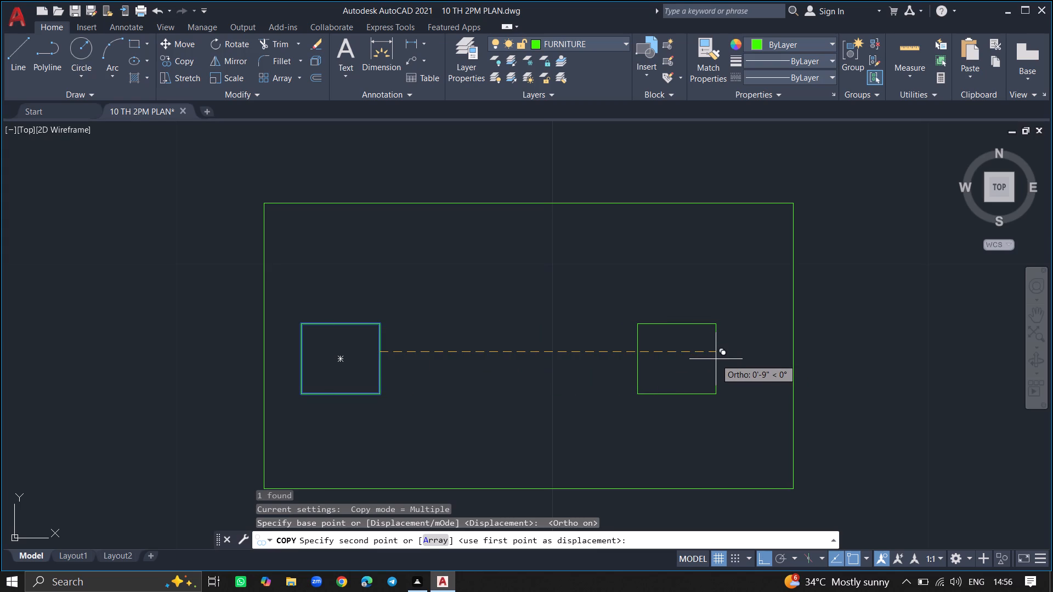
click(712, 359)
key(Return)
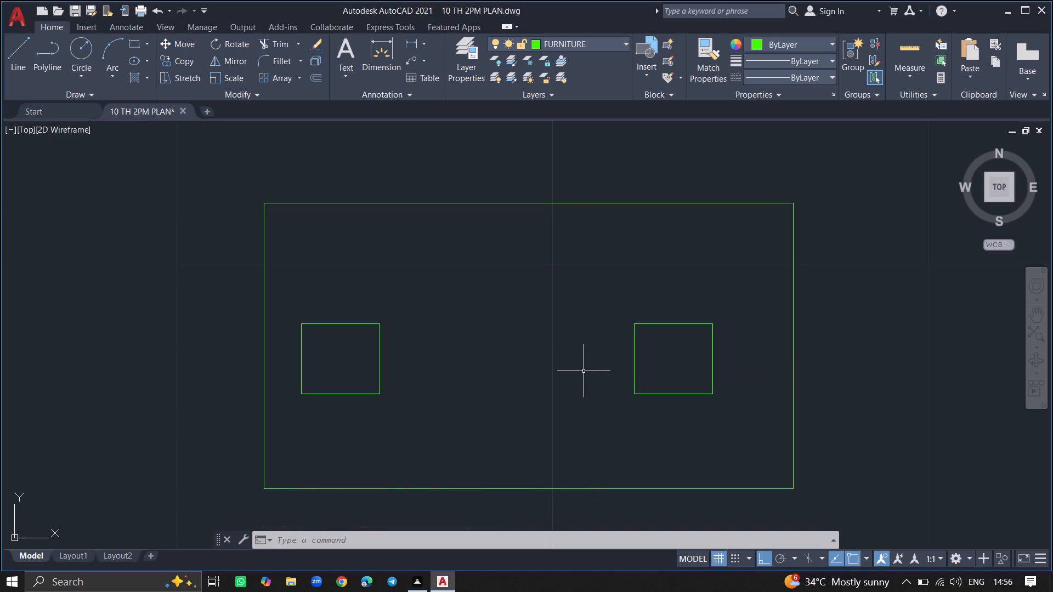
Draw two corner-to-corner diagonal lines forming an X in the left small square.
key(l)
key(Return)
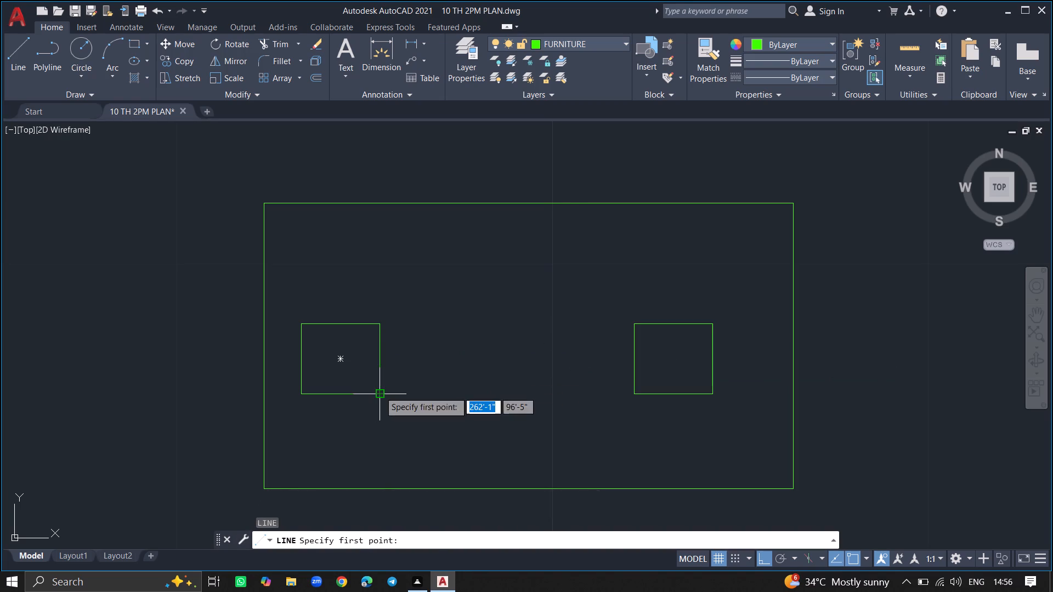
drag(380, 391, 334, 354)
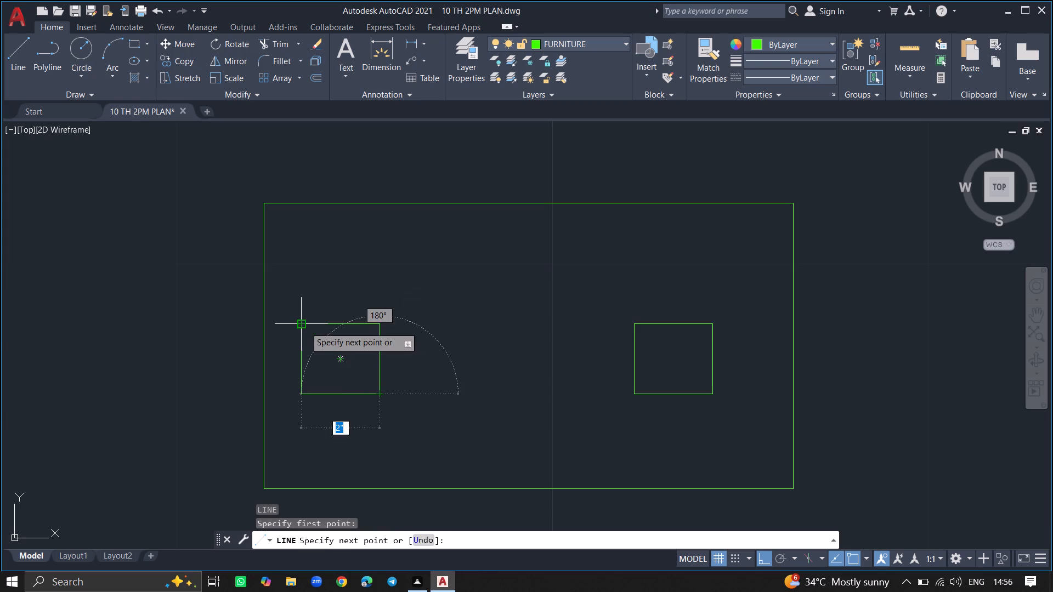
click(305, 327)
key(Return)
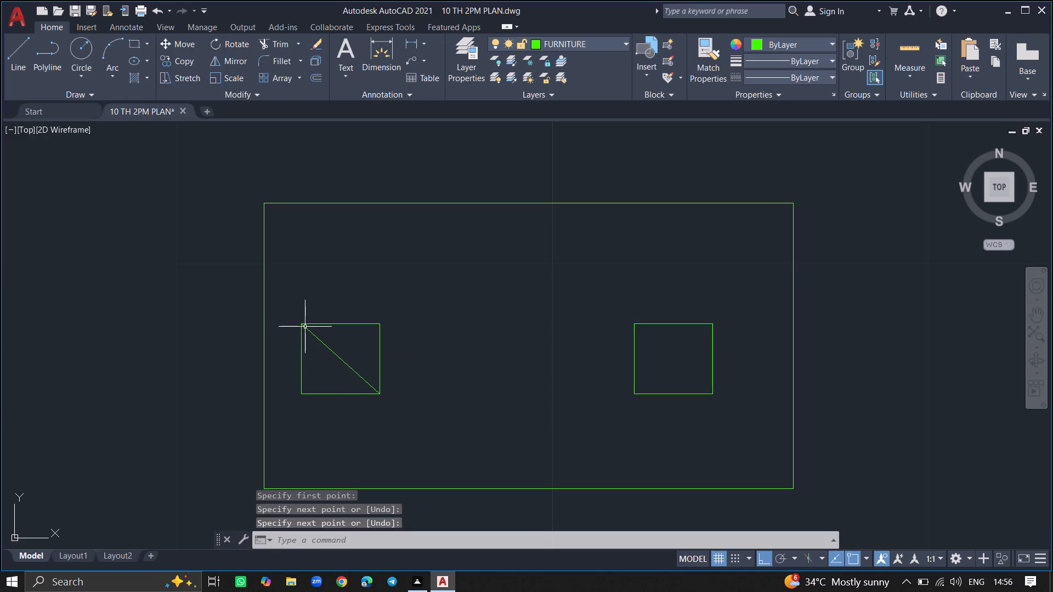
key(l)
key(Return)
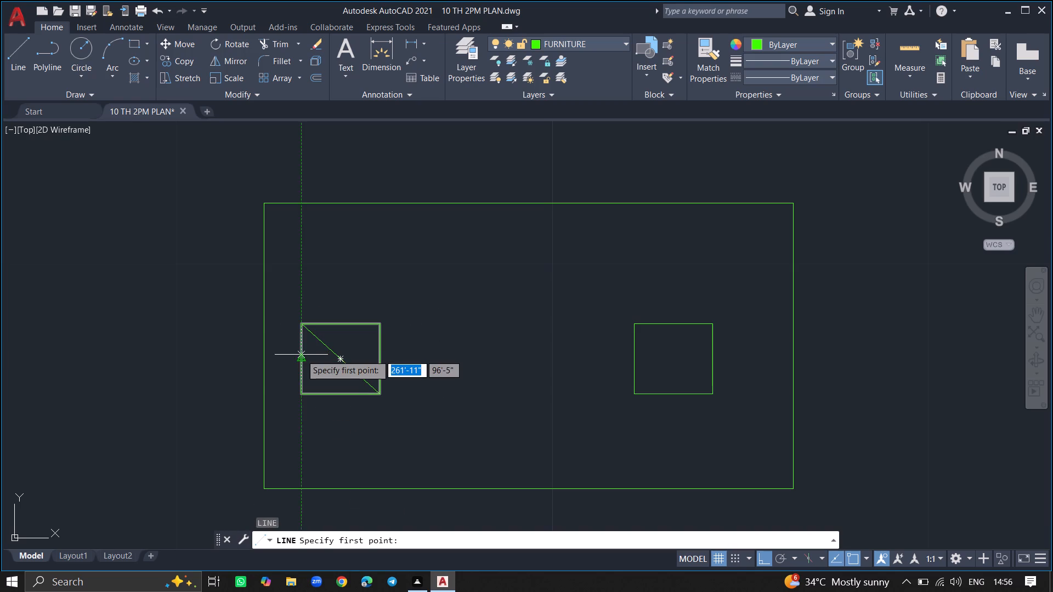
click(304, 392)
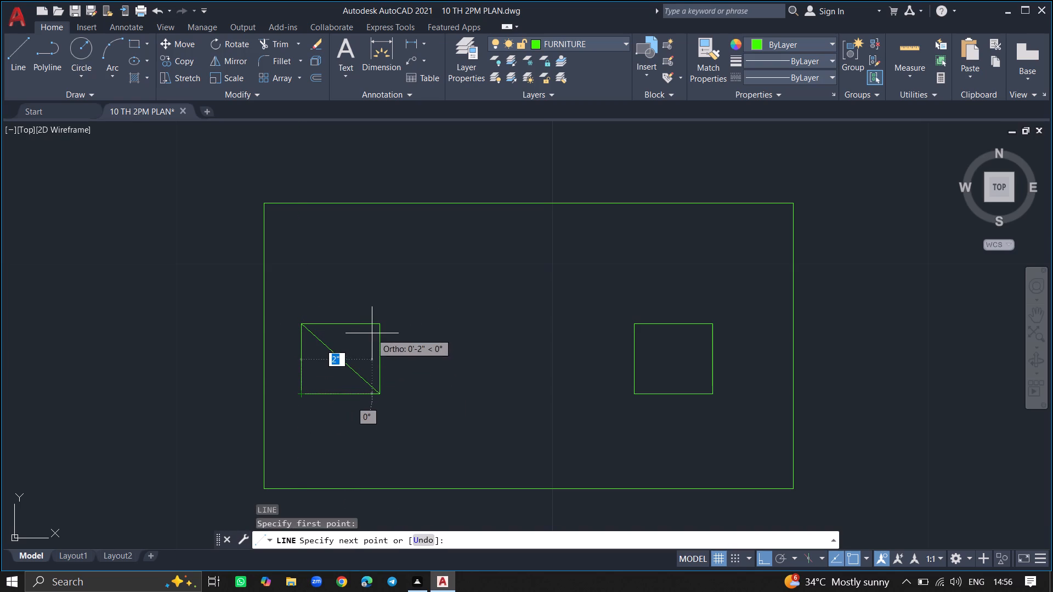
click(378, 328)
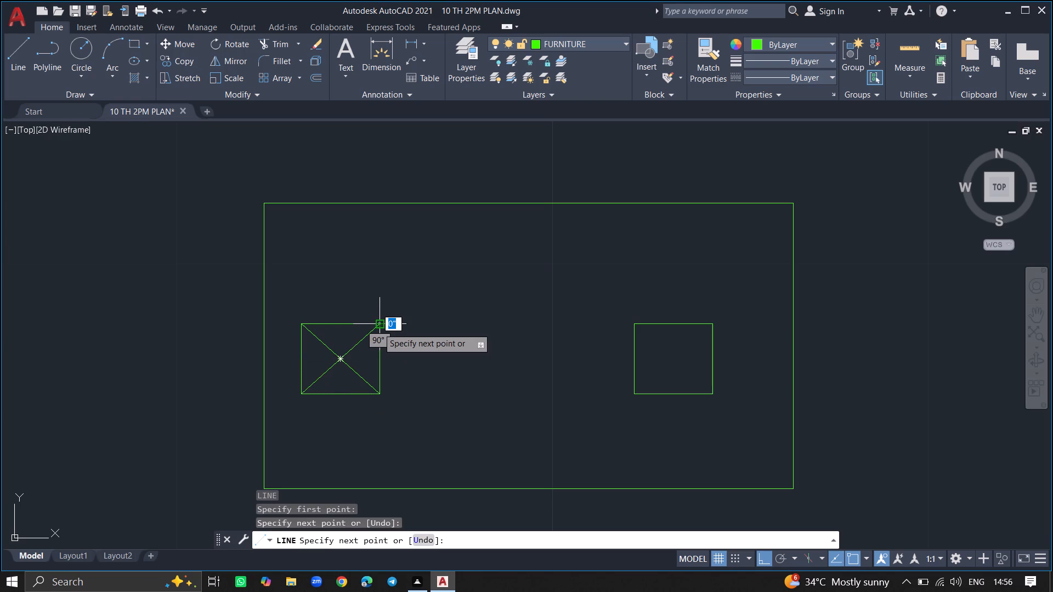
key(Return)
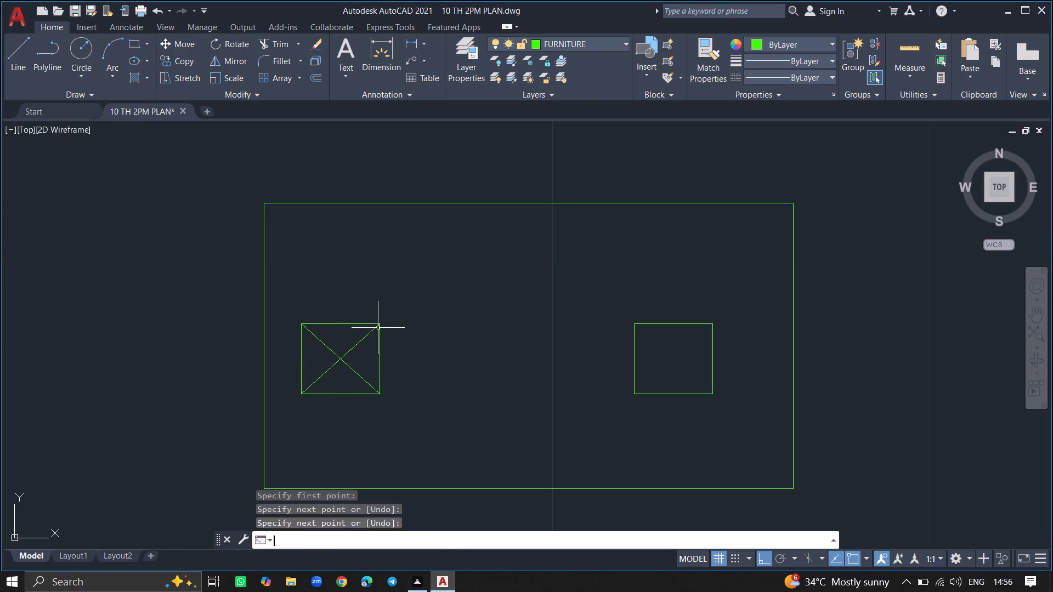
Draw two corner-to-corner diagonal lines forming an X in the right small square.
key(l)
key(Return)
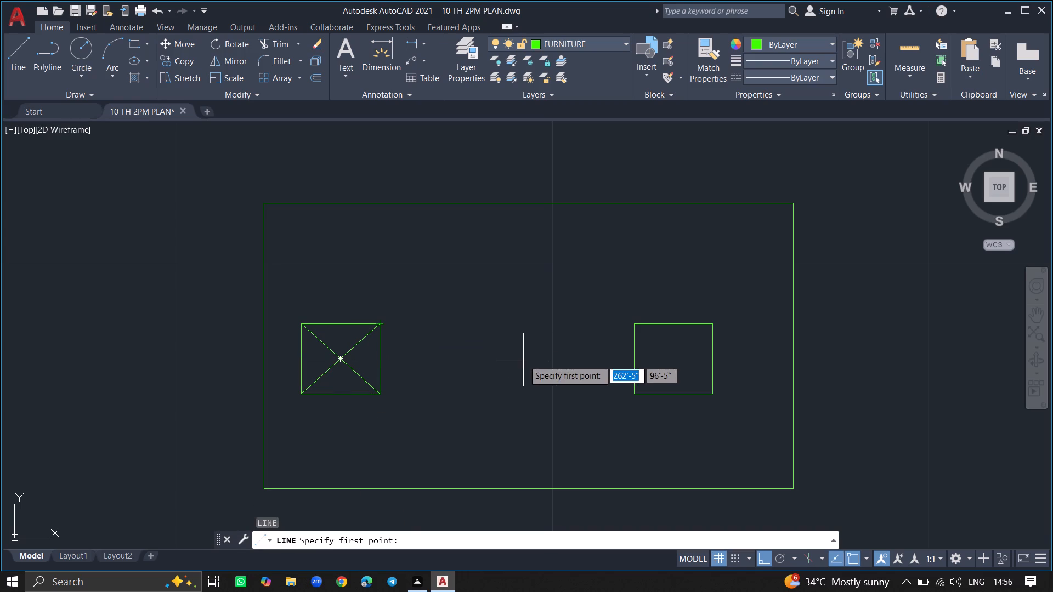
click(635, 328)
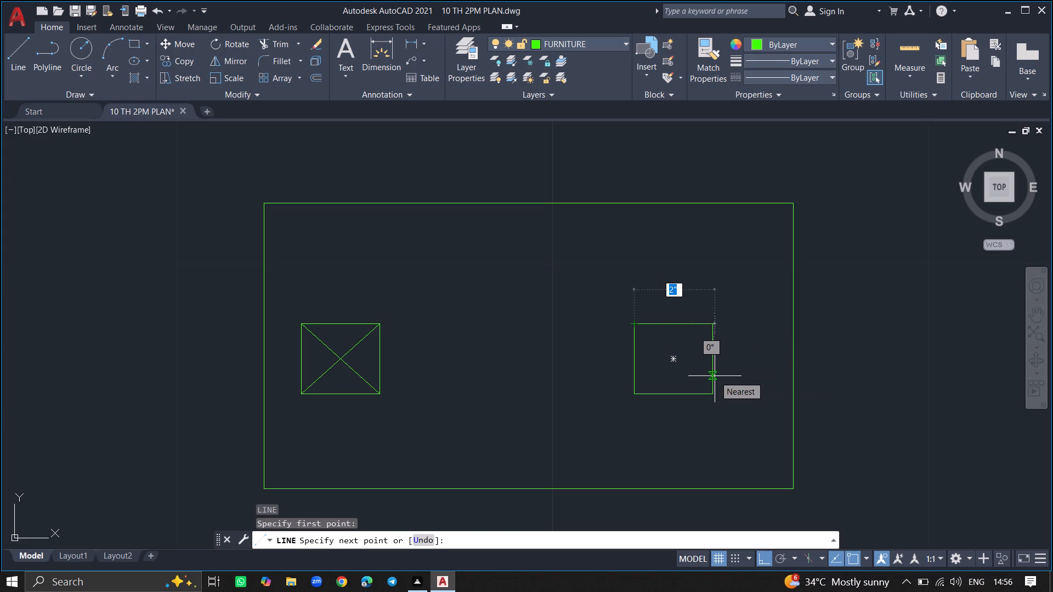
click(711, 391)
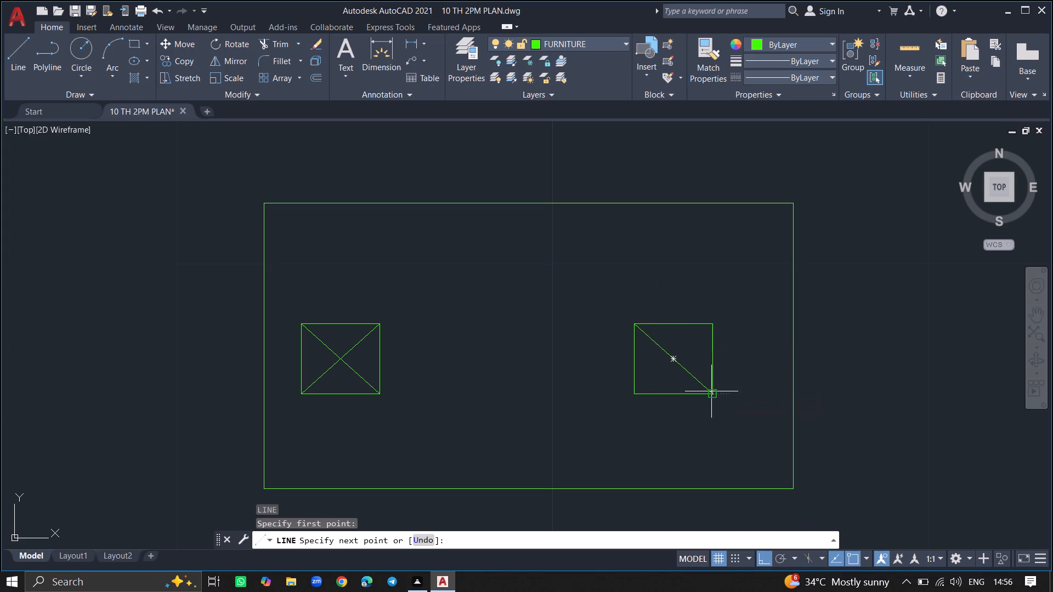
key(Return)
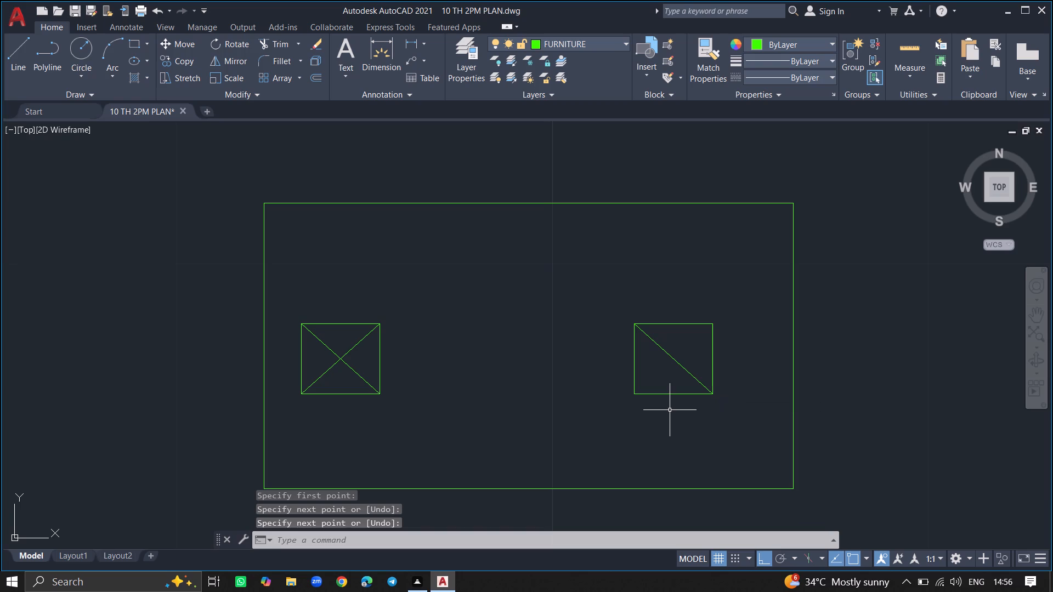
key(l)
key(Return)
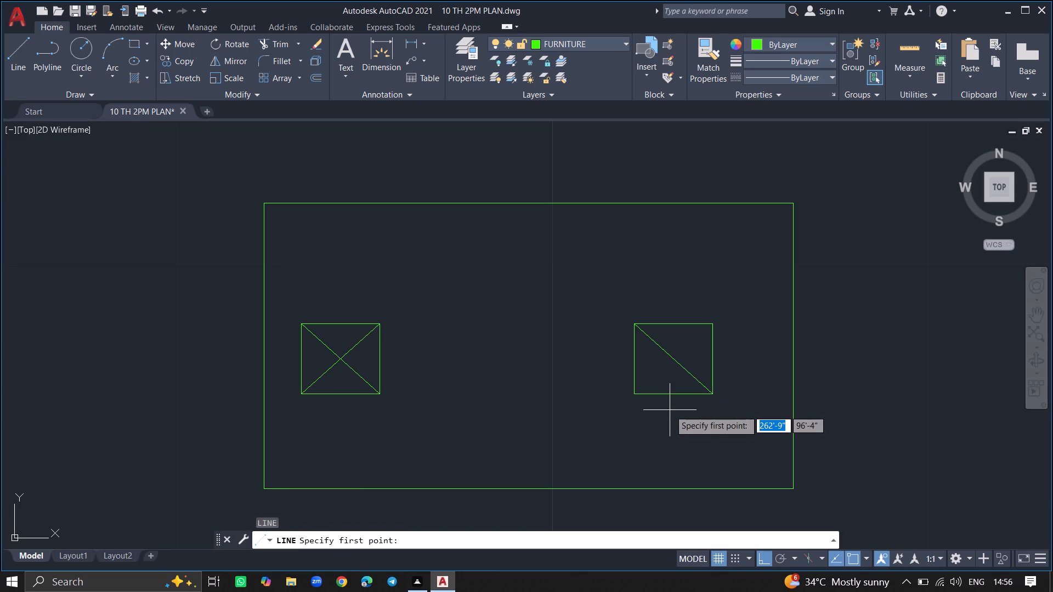
click(636, 394)
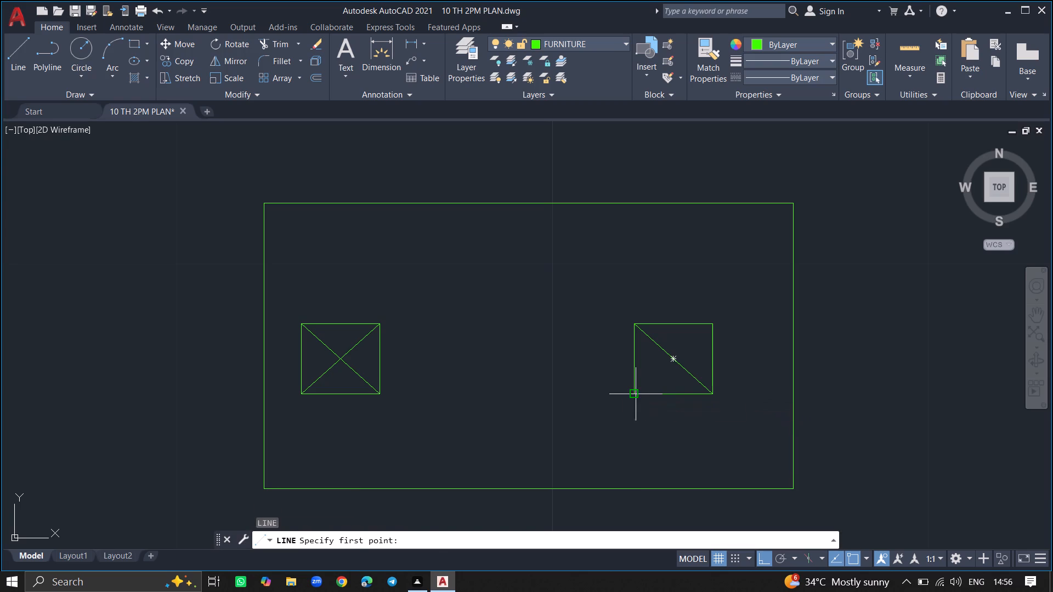
click(713, 331)
key(Return)
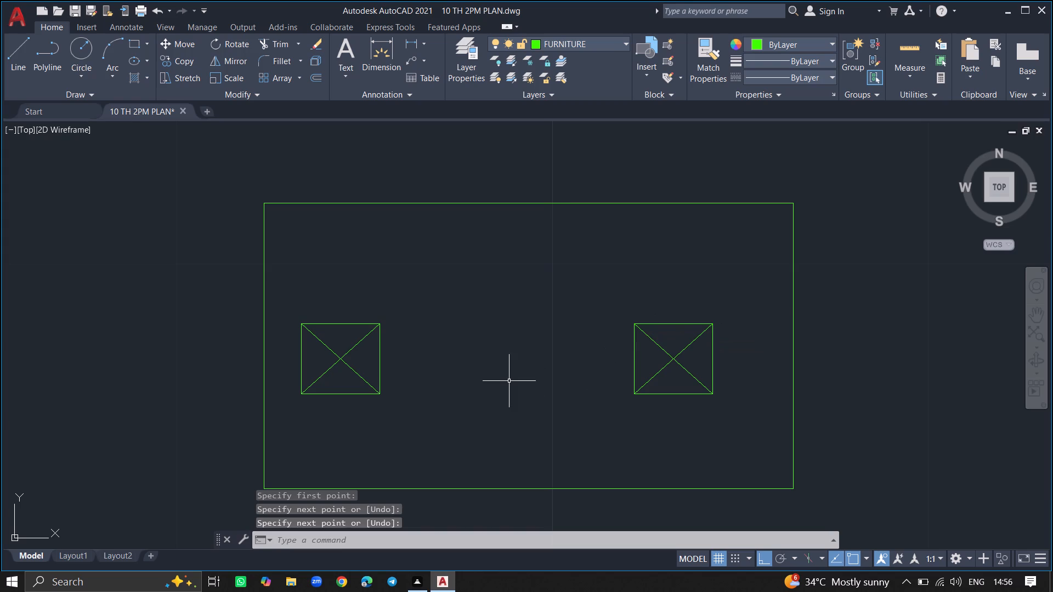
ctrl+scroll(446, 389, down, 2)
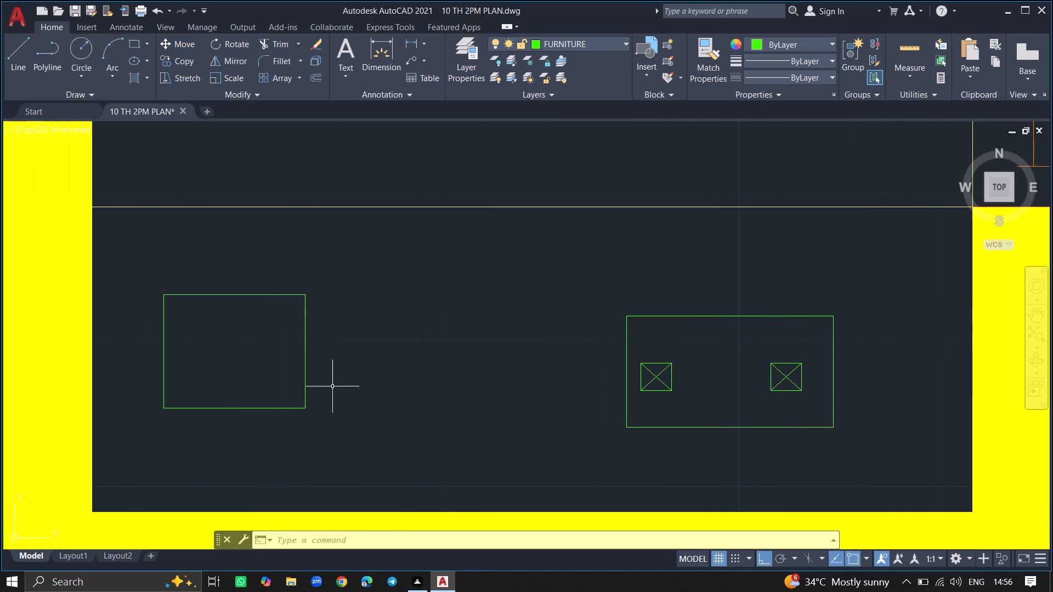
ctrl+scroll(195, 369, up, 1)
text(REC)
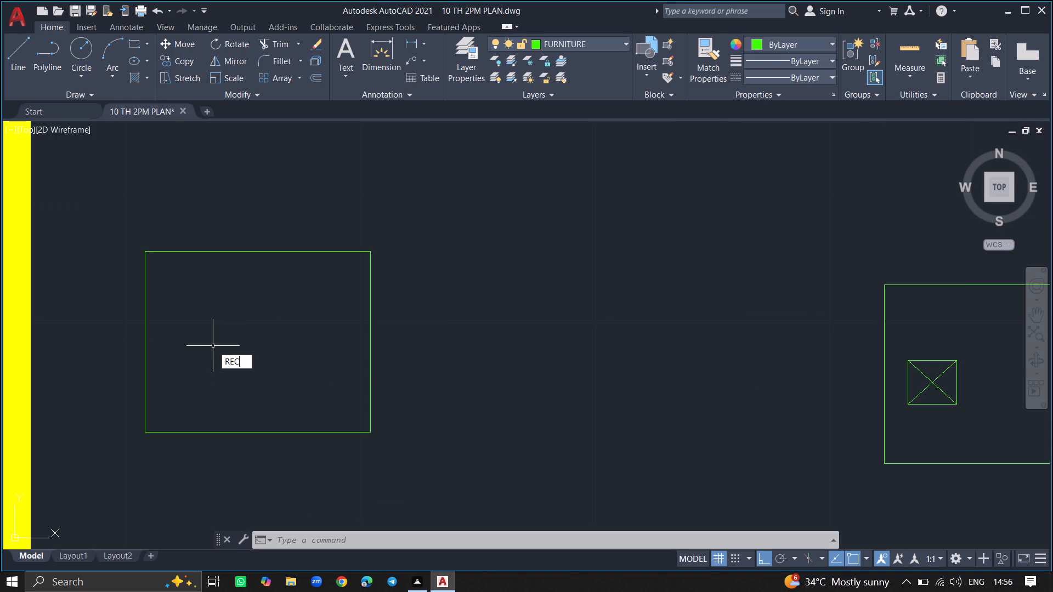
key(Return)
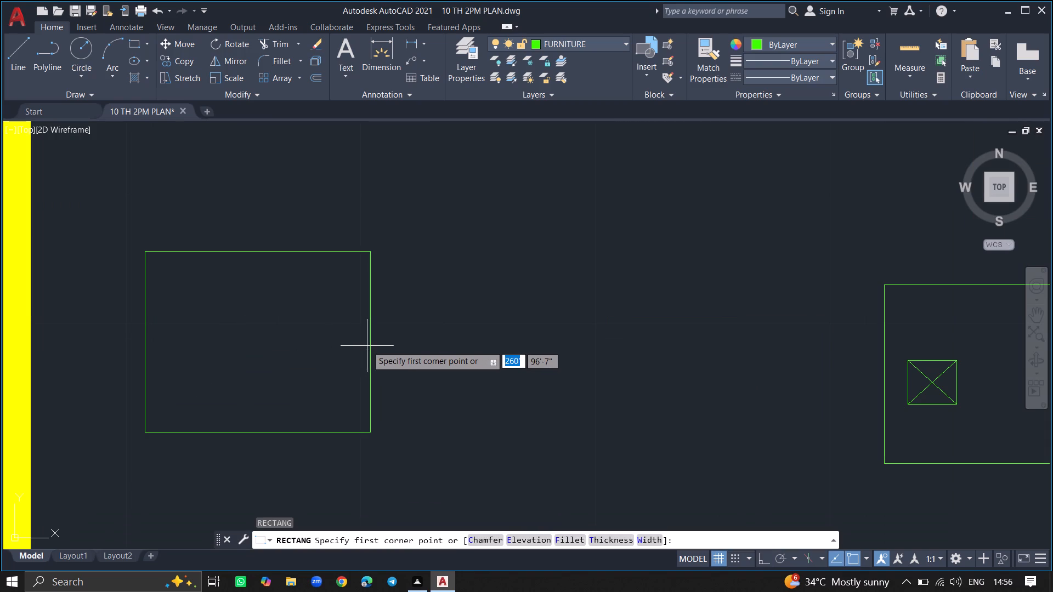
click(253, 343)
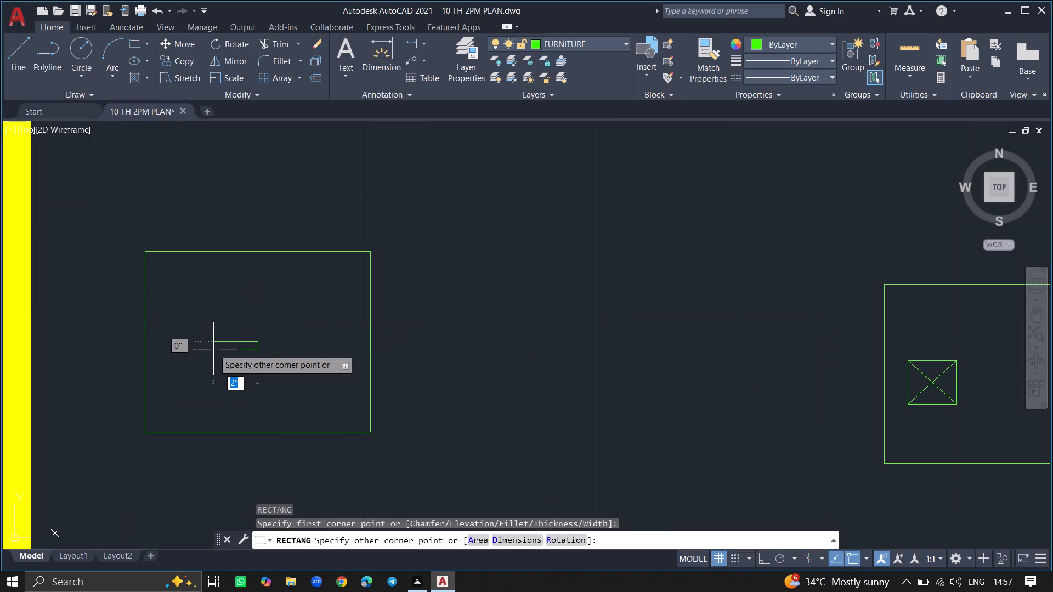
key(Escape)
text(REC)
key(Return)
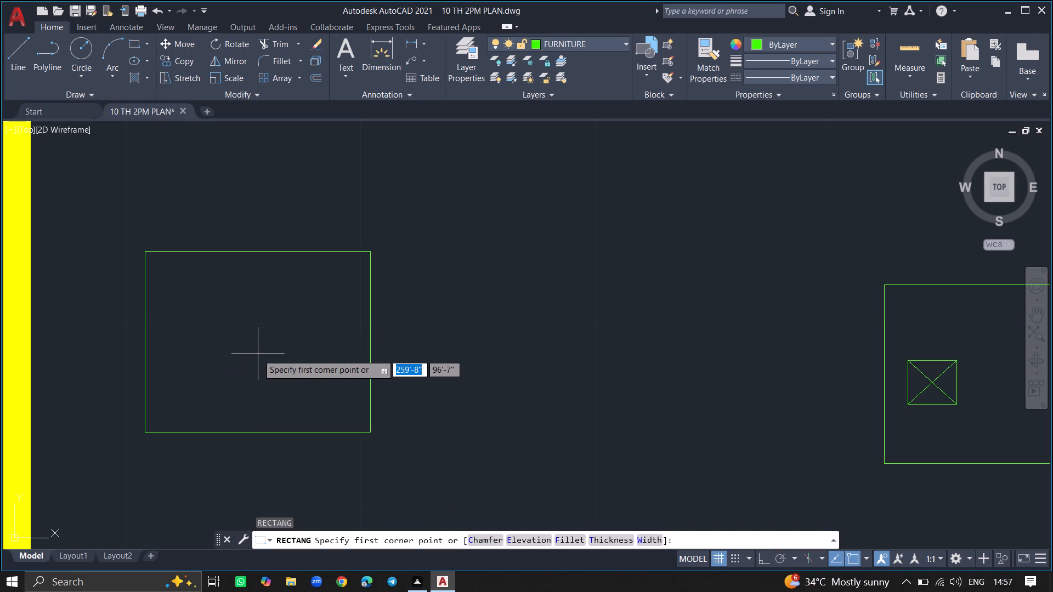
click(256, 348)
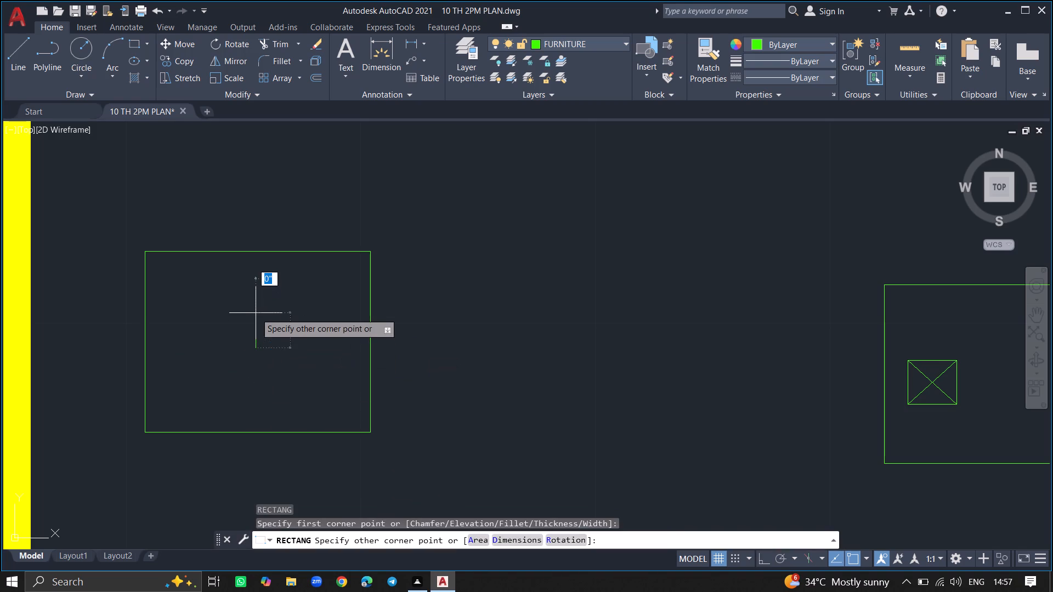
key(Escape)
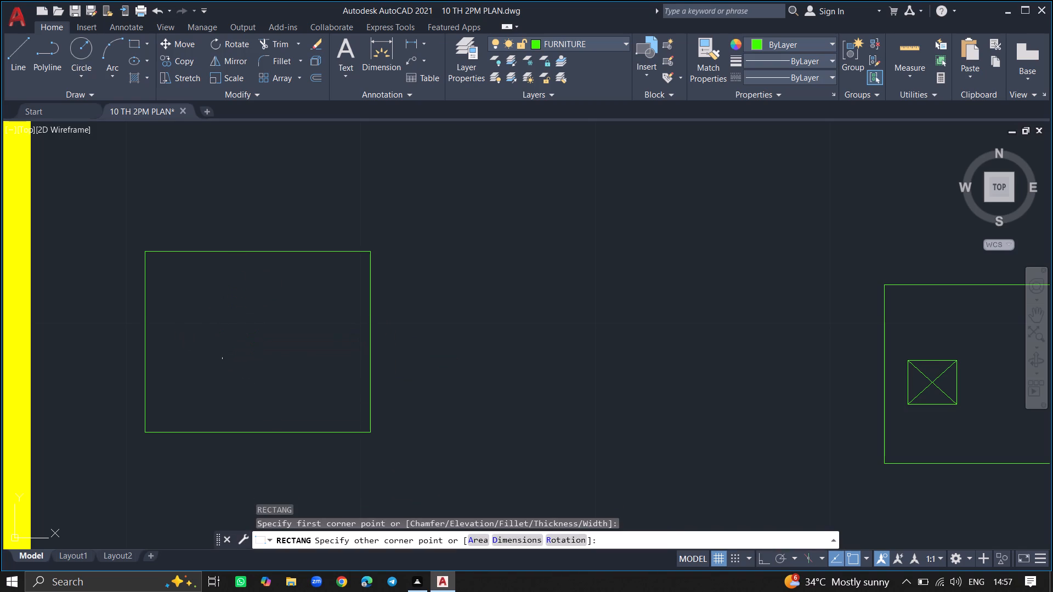
Draw a rectangle about 5" by 2" centred by eye inside the narrower fixture rectangle near the wall.
text(REC)
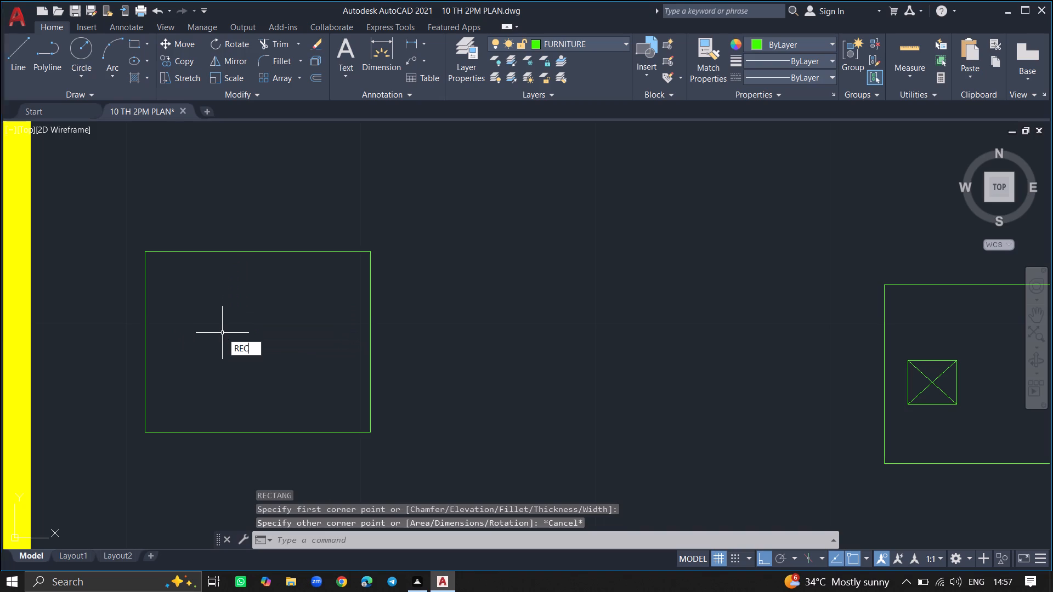
key(Return)
drag(200, 312, 315, 365)
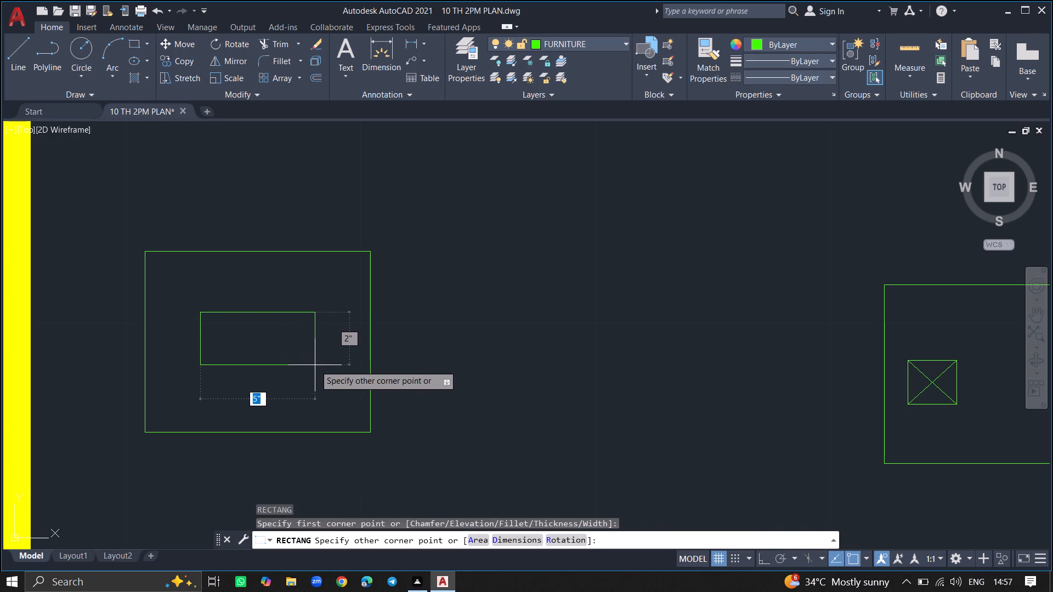
drag(315, 365, 313, 368)
click(313, 368)
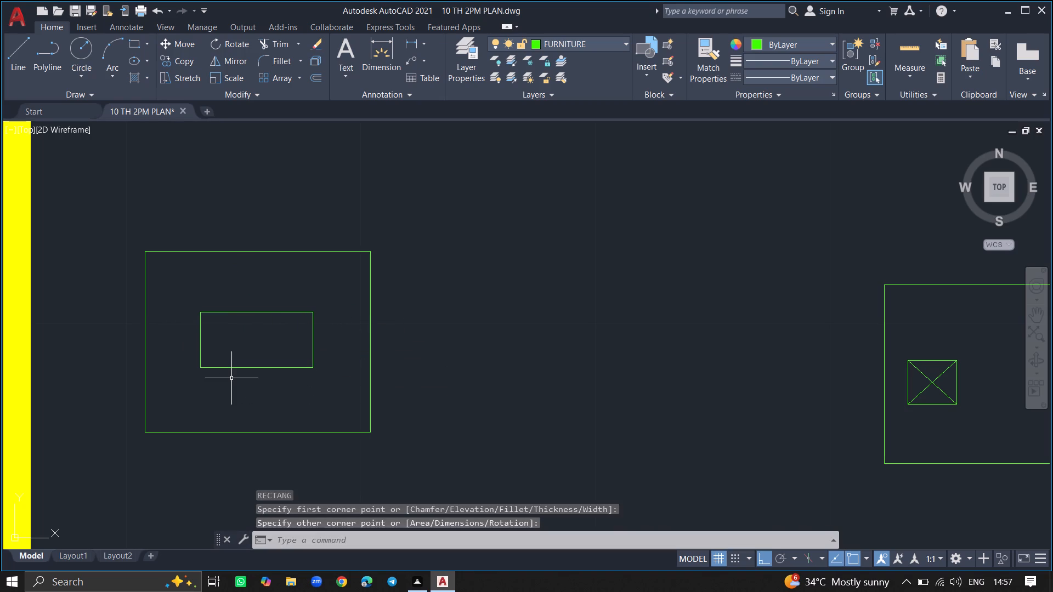
Draw two diagonal lines joining the inner rectangle's lower corners to the matching lower corners of the outer rectangle, with Ortho off.
key(l)
key(Return)
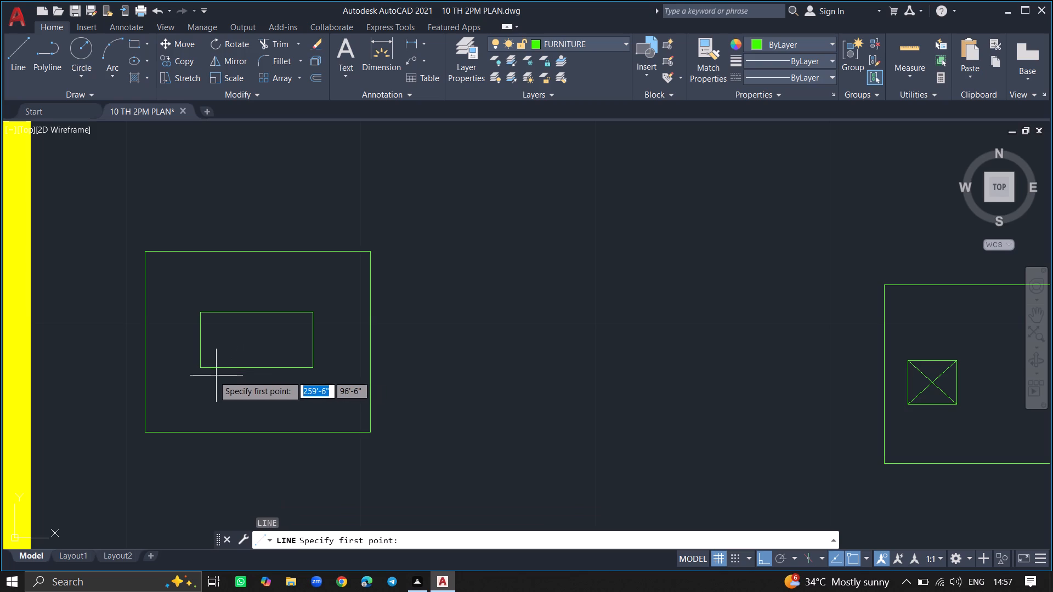
drag(201, 367, 154, 417)
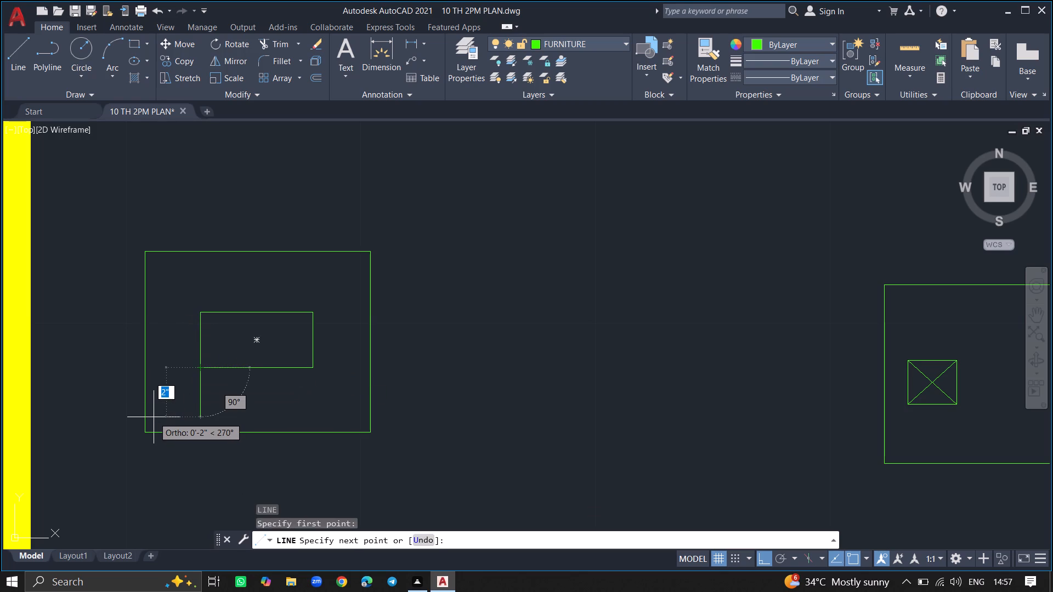
key(F8)
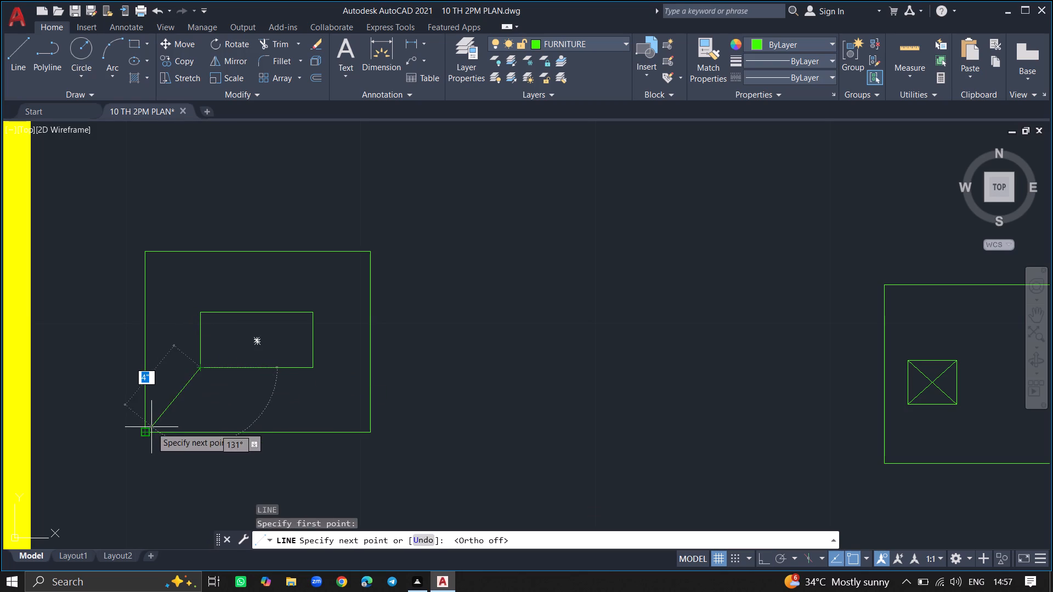
click(145, 428)
key(backslash)
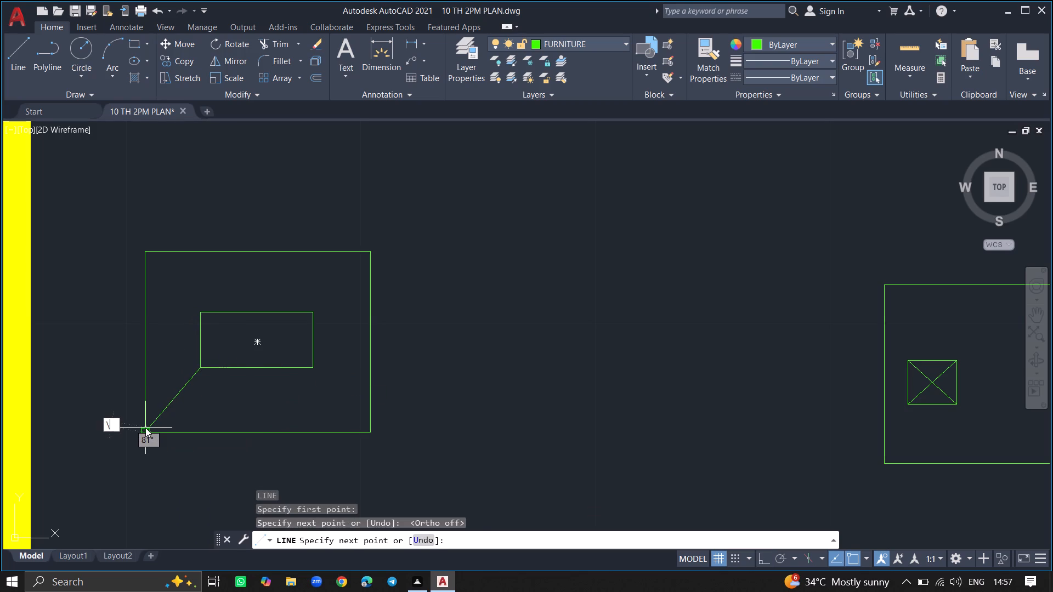
key(Return)
key(Escape)
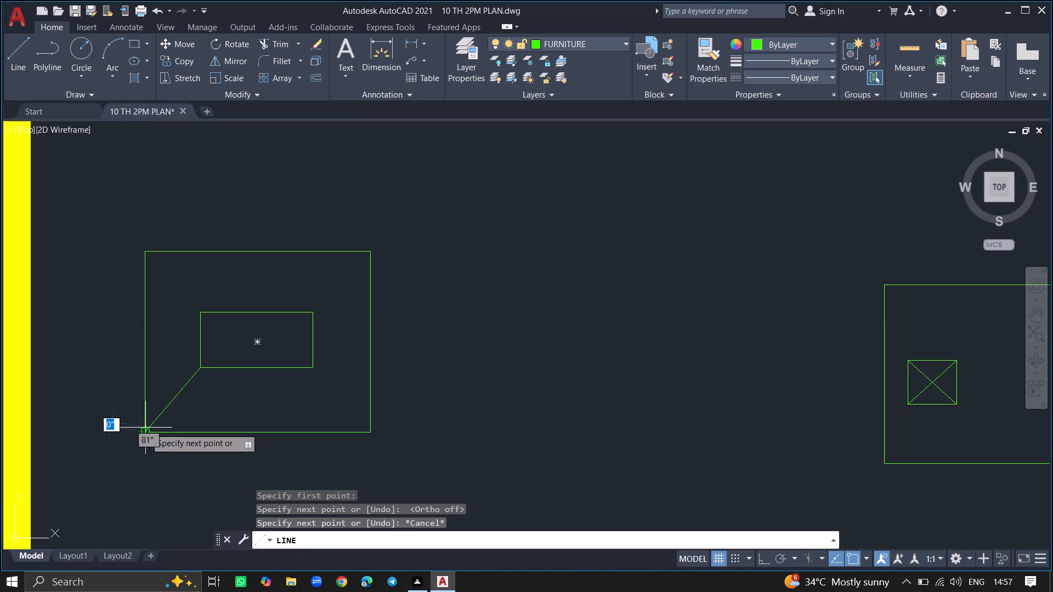
key(Return)
key(l)
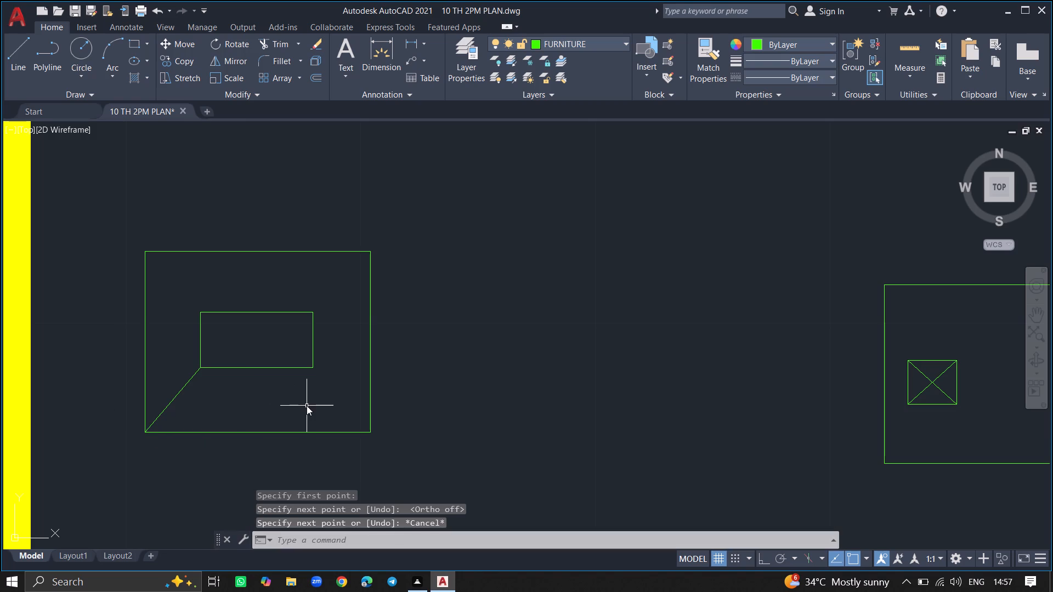
key(Return)
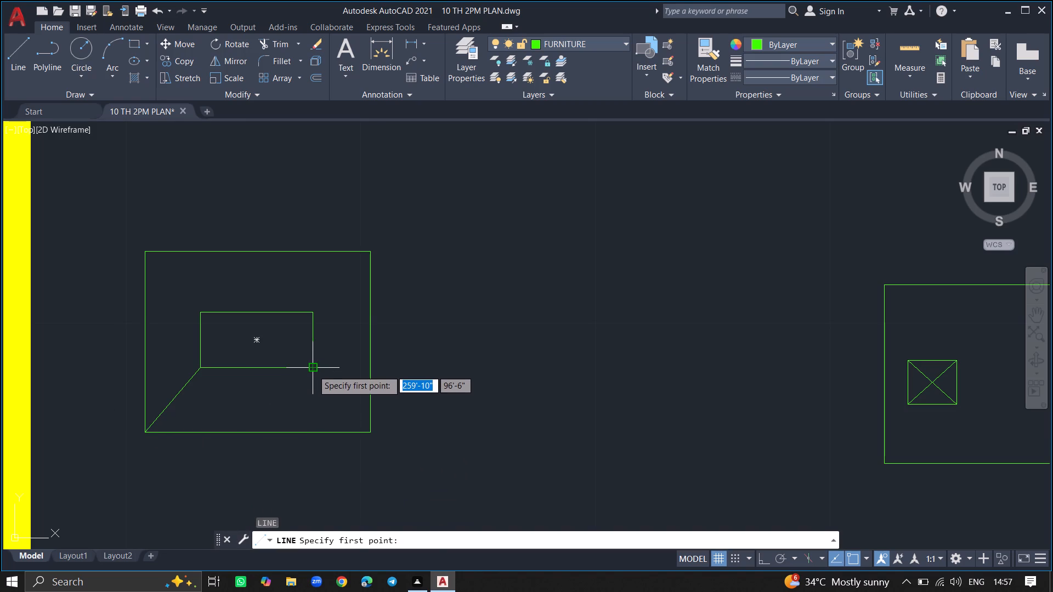
drag(313, 370, 376, 434)
click(372, 435)
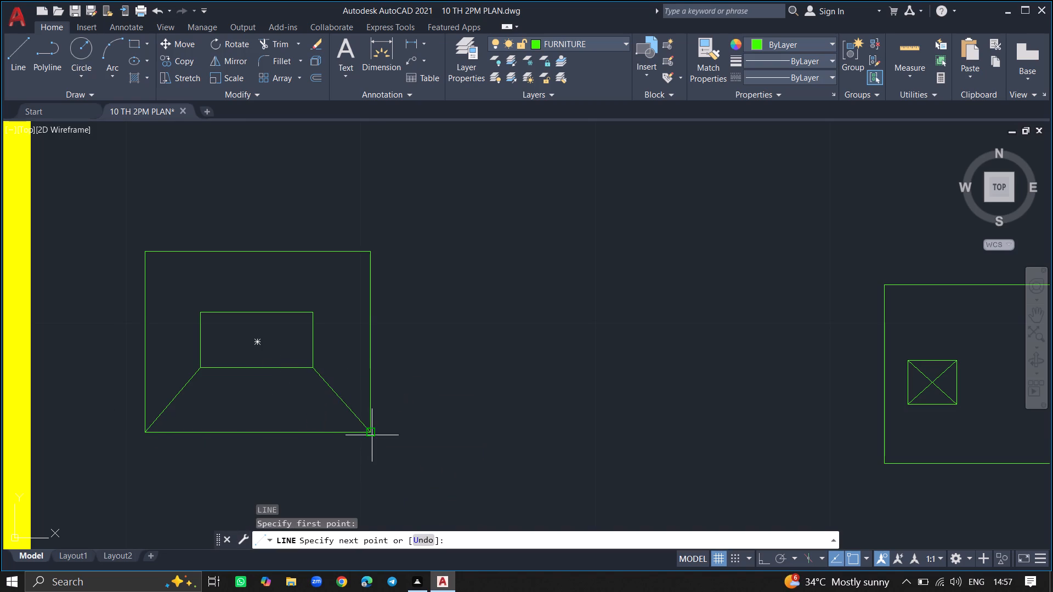
key(Return)
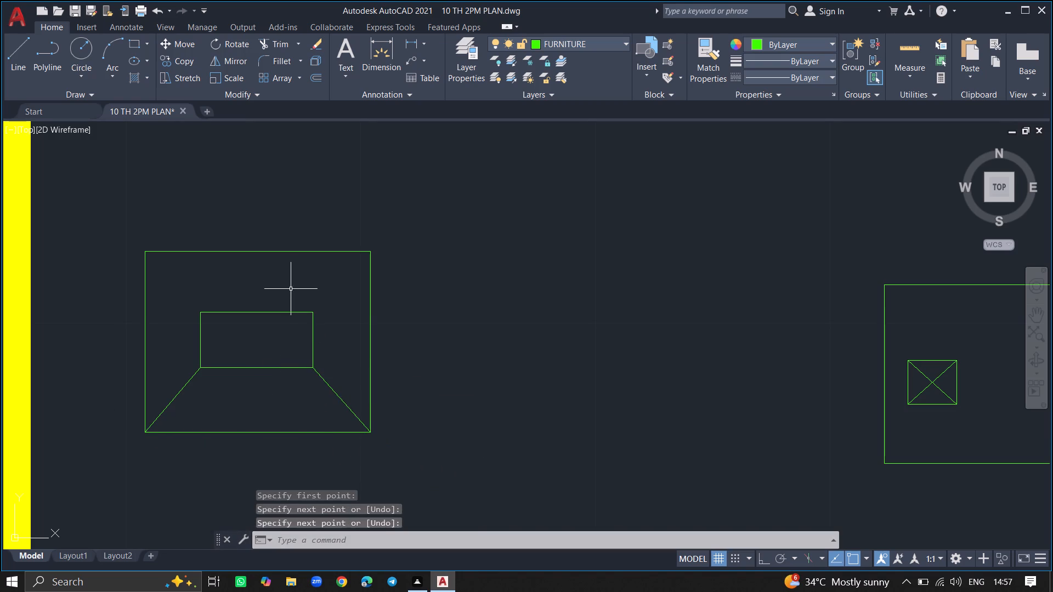
Draw a diagonal line from the inner rectangle's upper-right corner to the outer rectangle's upper-right corner.
key(l)
key(Return)
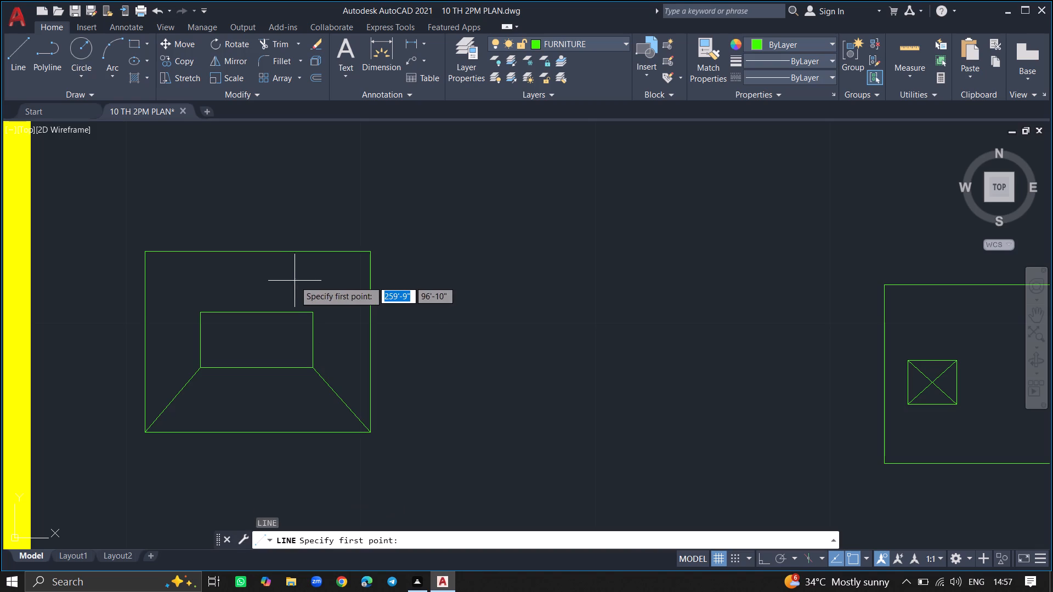
click(312, 312)
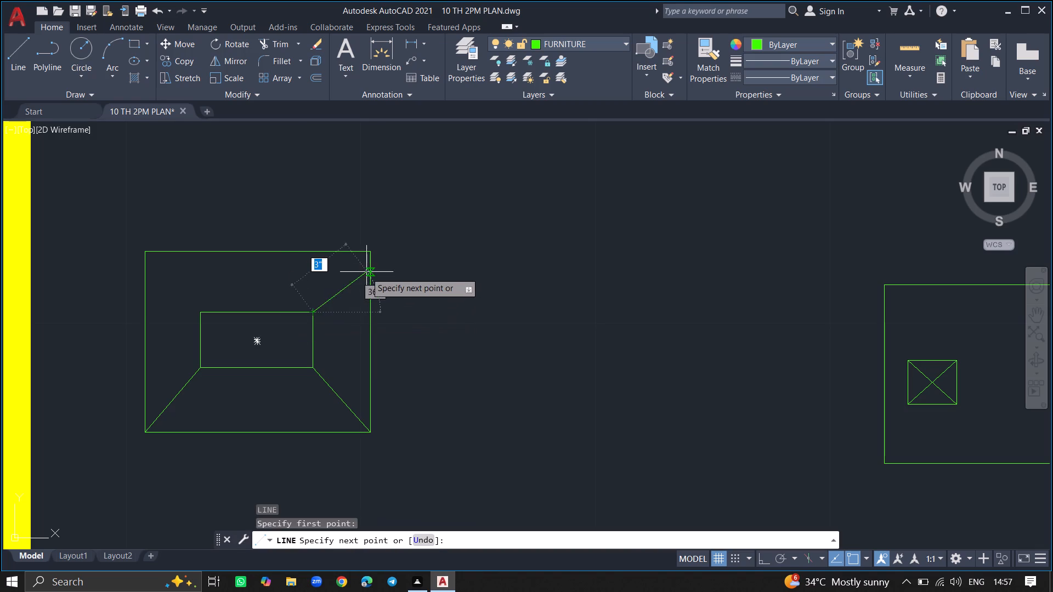
click(370, 252)
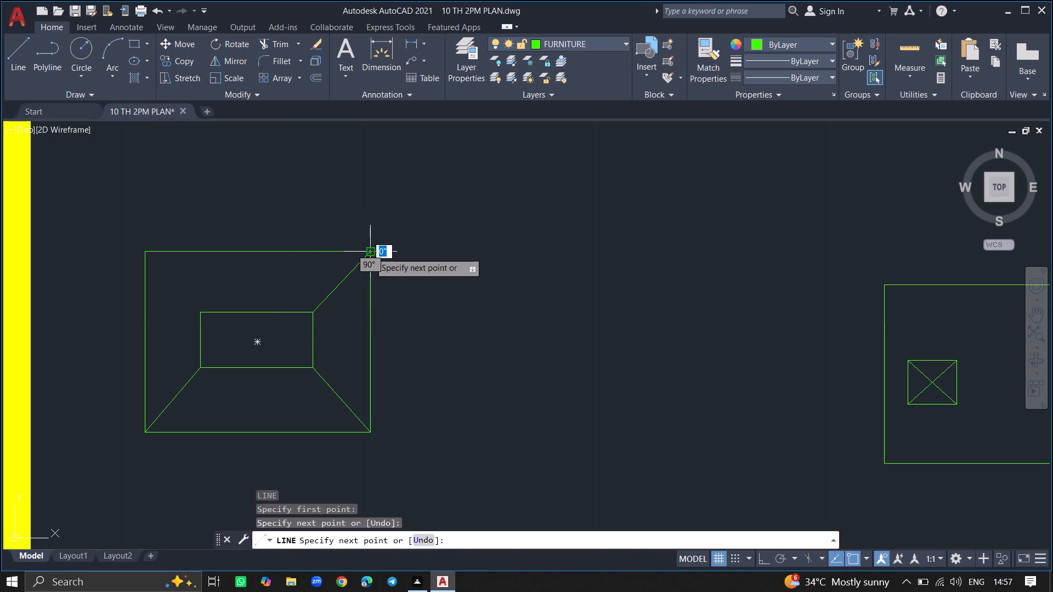
key(Return)
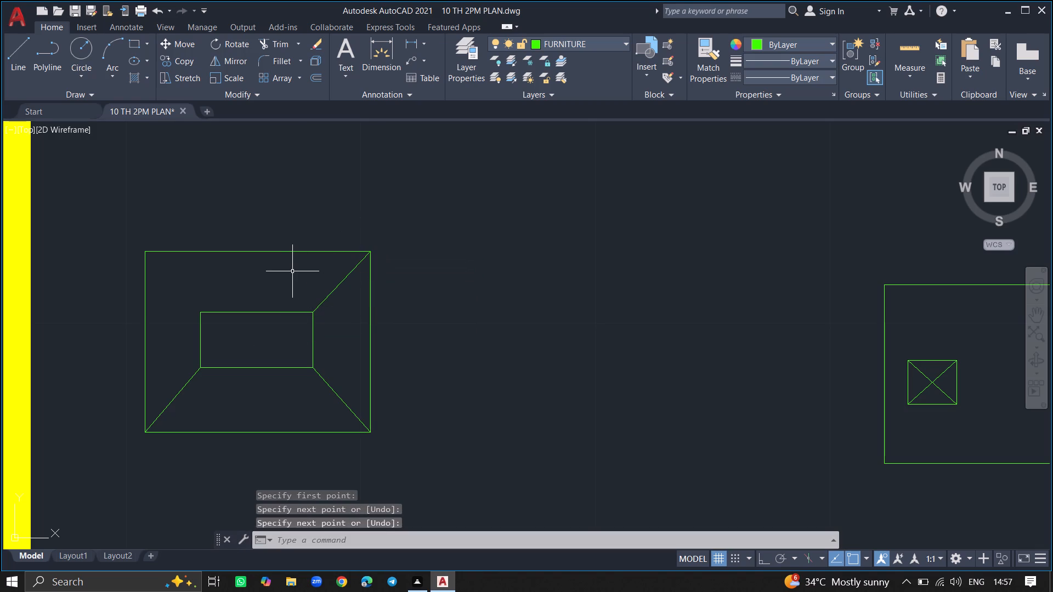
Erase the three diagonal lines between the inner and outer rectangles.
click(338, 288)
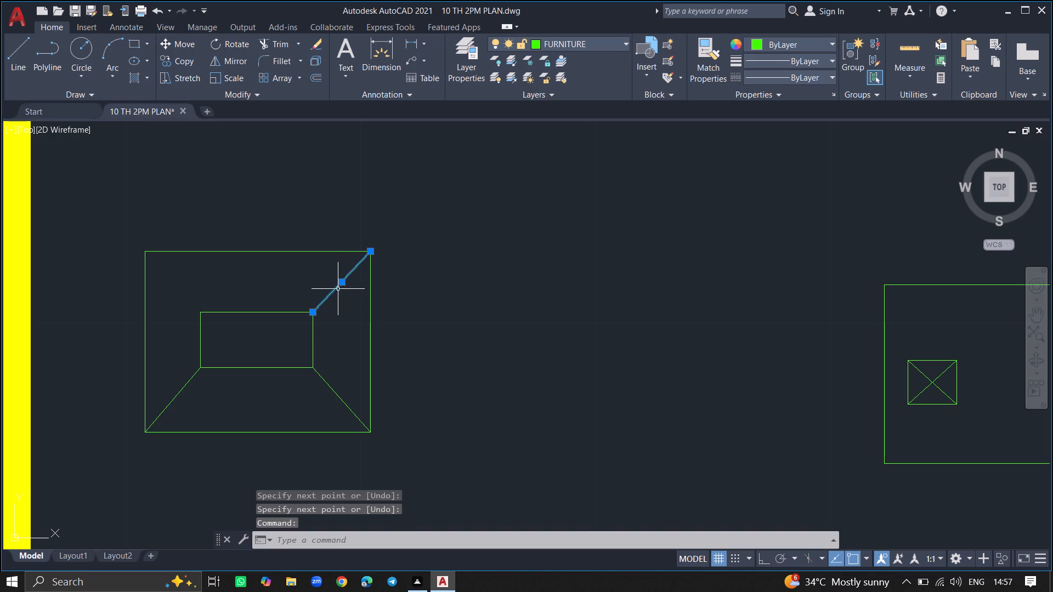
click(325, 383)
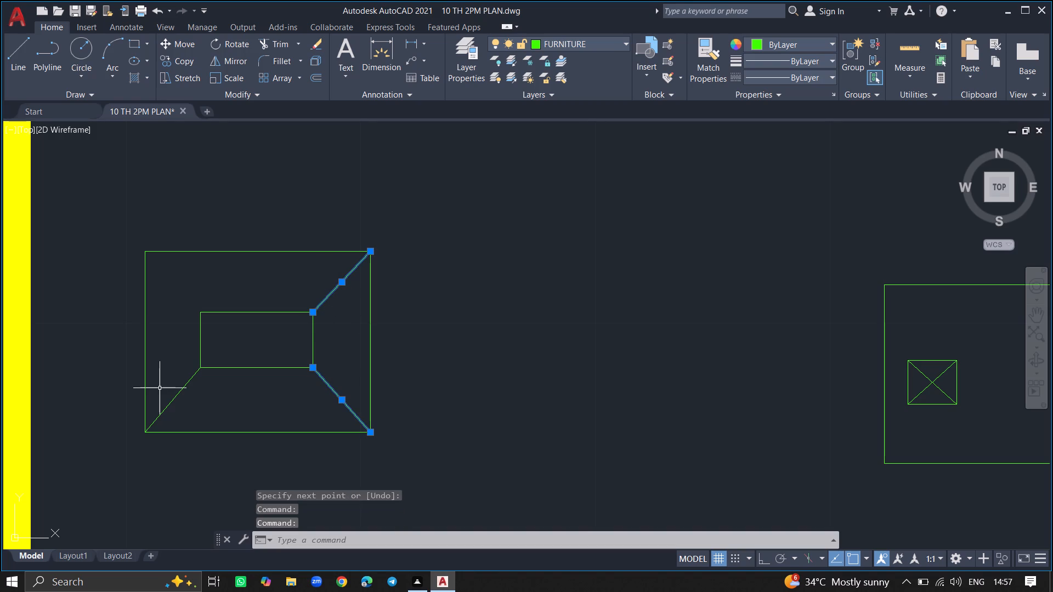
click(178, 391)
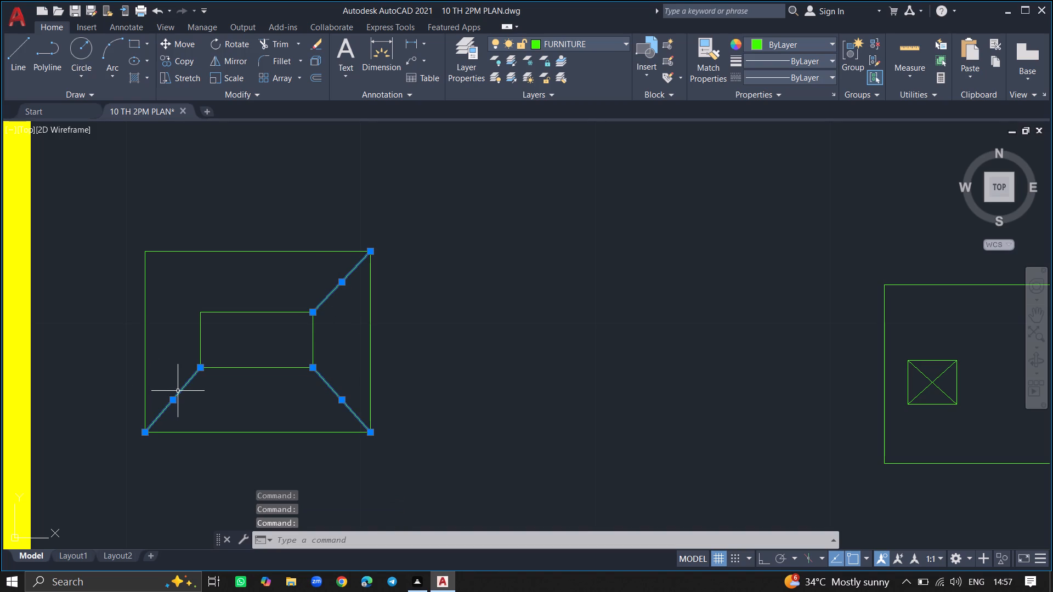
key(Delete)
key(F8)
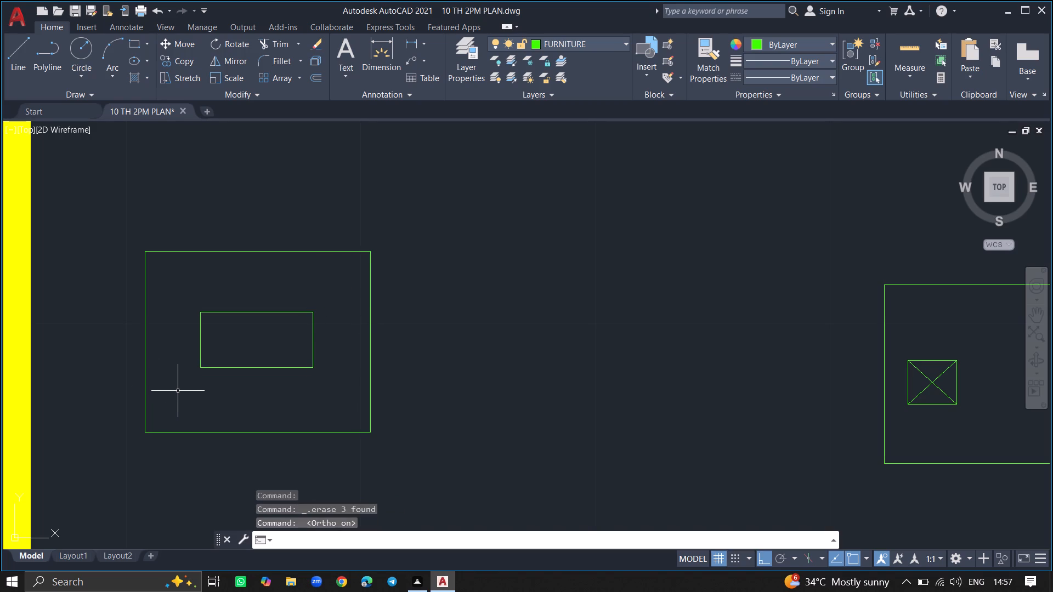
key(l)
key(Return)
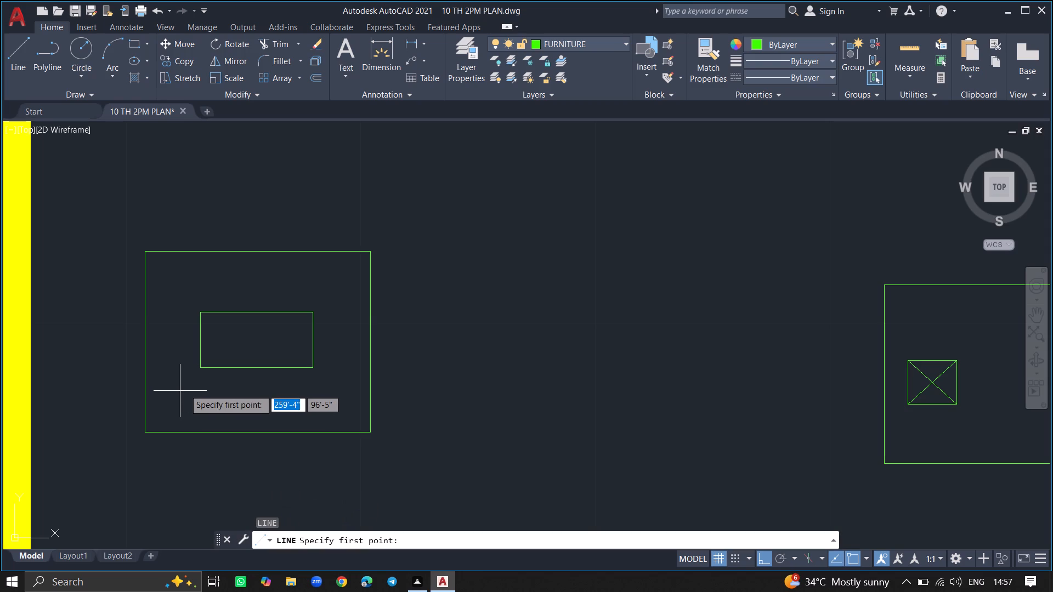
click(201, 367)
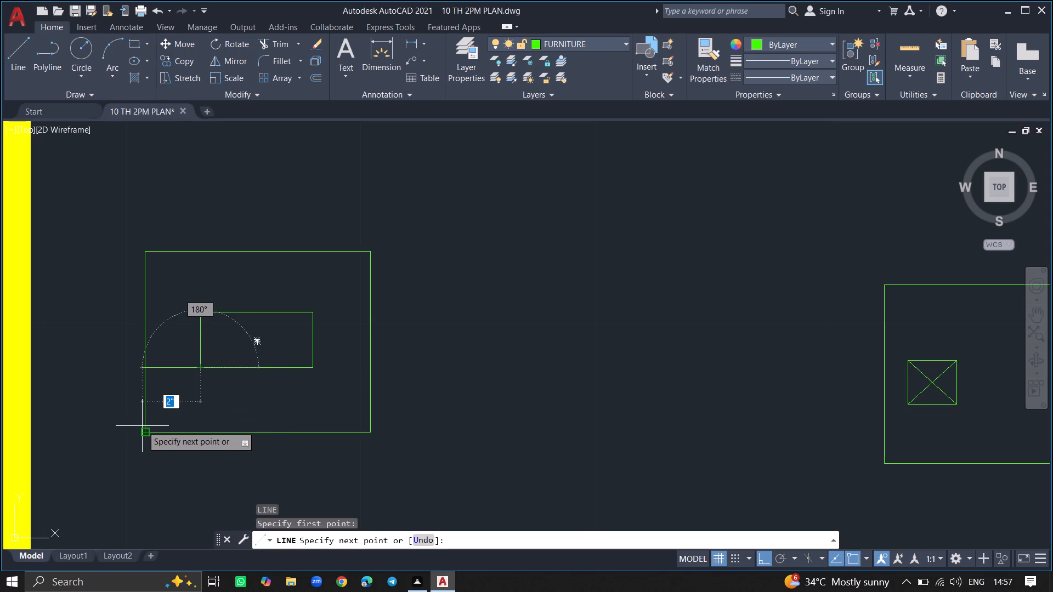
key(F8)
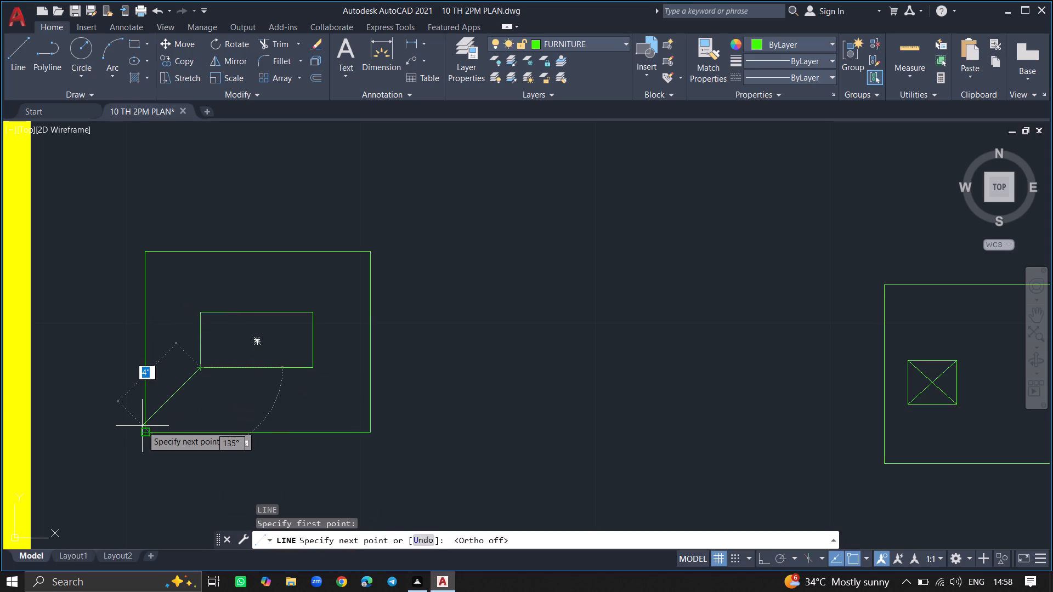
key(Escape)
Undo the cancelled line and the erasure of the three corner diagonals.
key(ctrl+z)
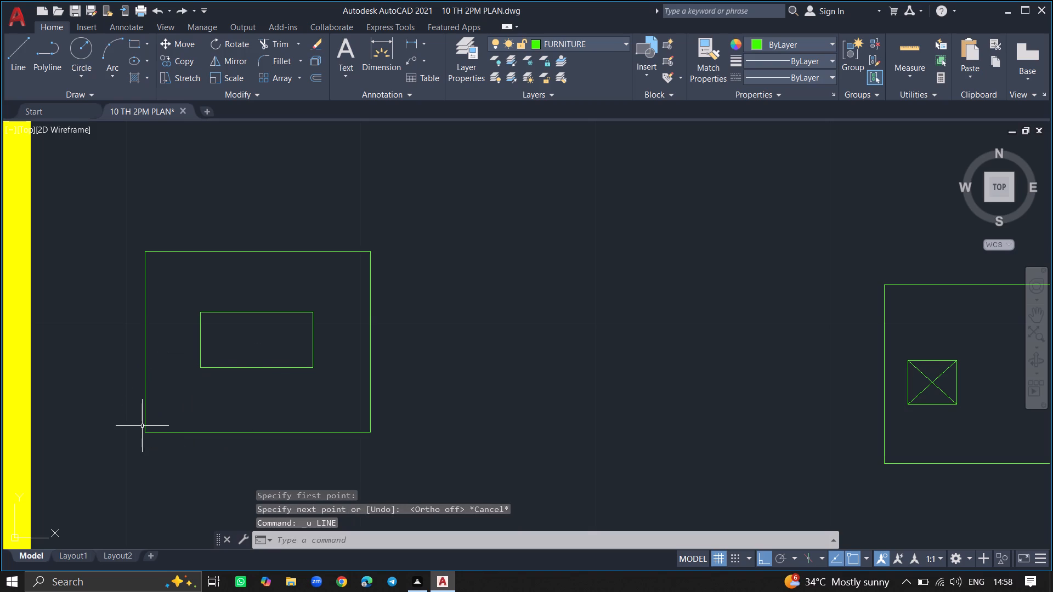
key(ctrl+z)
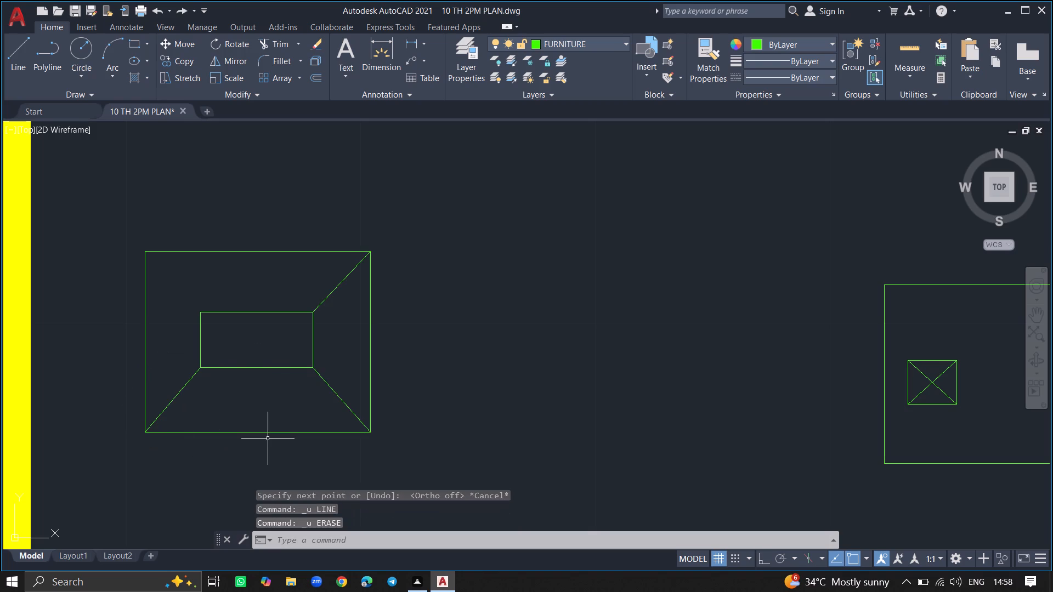
Draw a diagonal line from the inner rectangle's upper-left corner to the outer rectangle's upper-left corner.
key(l)
key(Return)
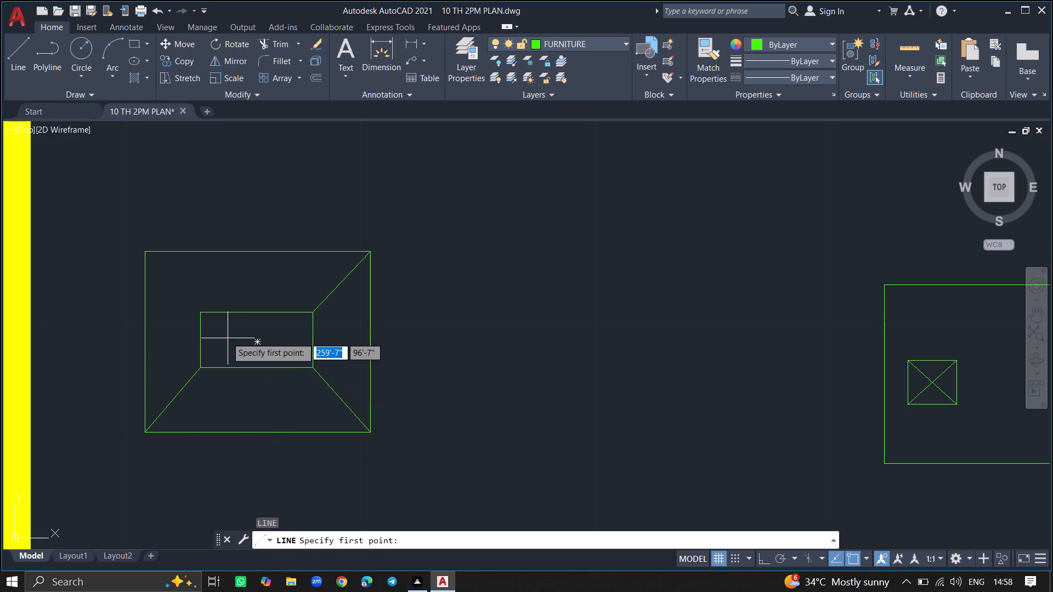
drag(201, 310, 150, 240)
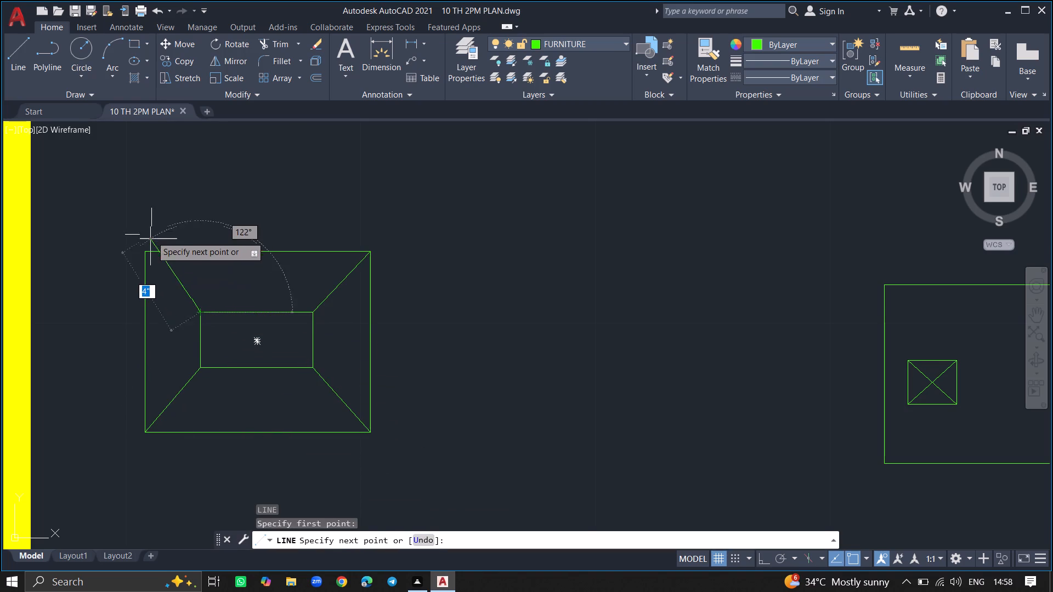
drag(150, 240, 146, 252)
click(146, 252)
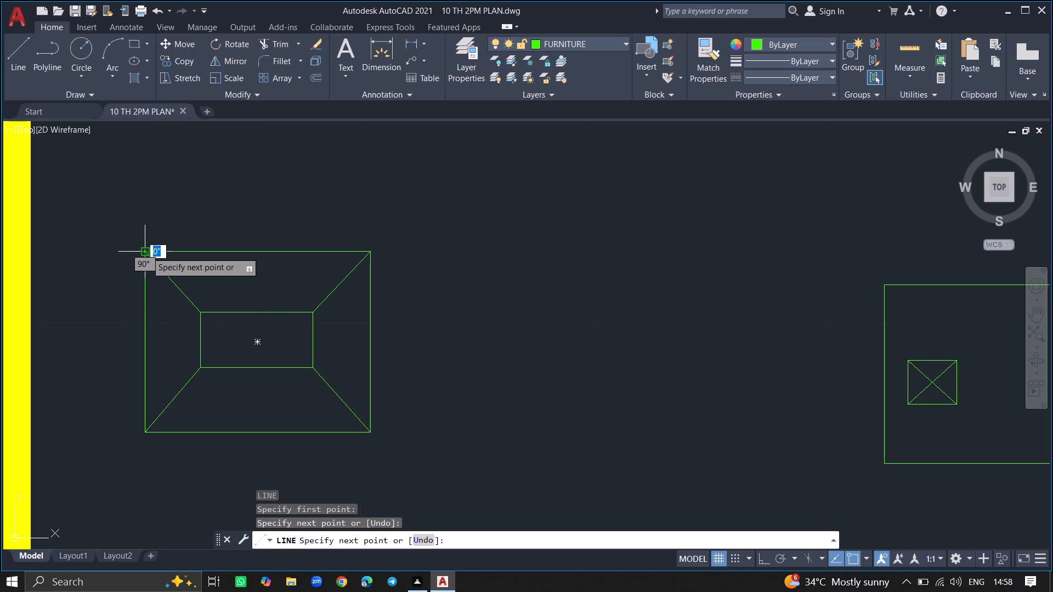
key(Return)
Fillet the wider counter rectangle's lower-left corner with a 2" radius.
ctrl+scroll(168, 360, down, 3)
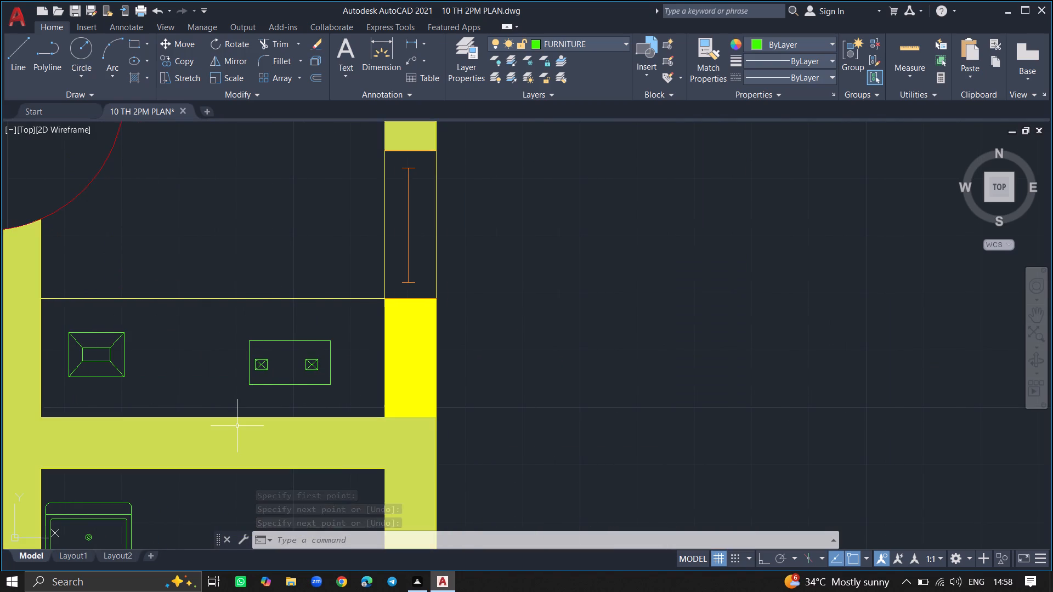
key(f)
key(Return)
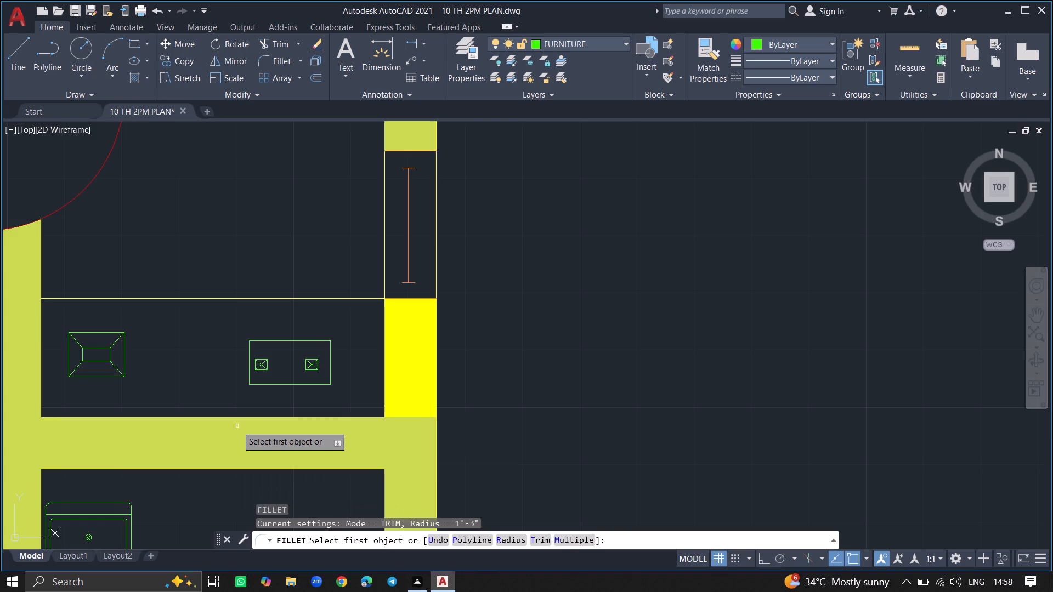
ctrl+scroll(237, 426, up, 3)
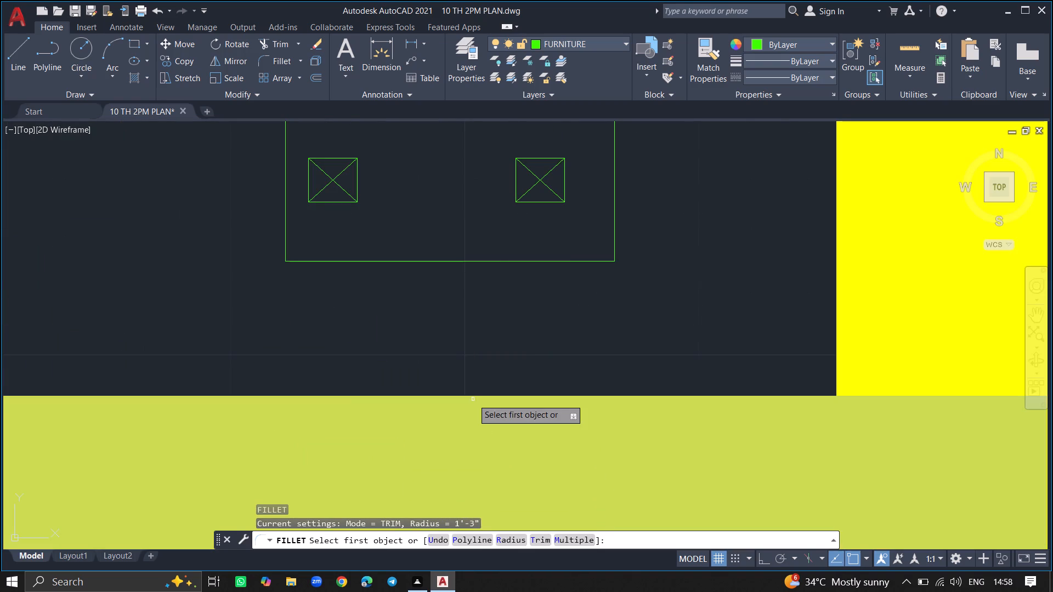
ctrl+scroll(473, 399, down, 3)
click(514, 539)
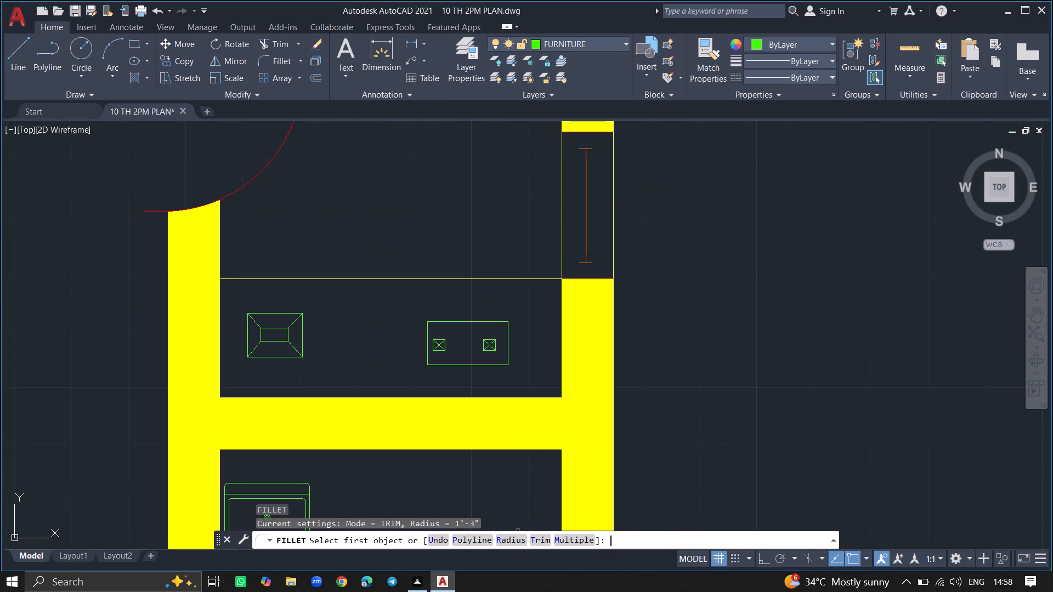
key(2)
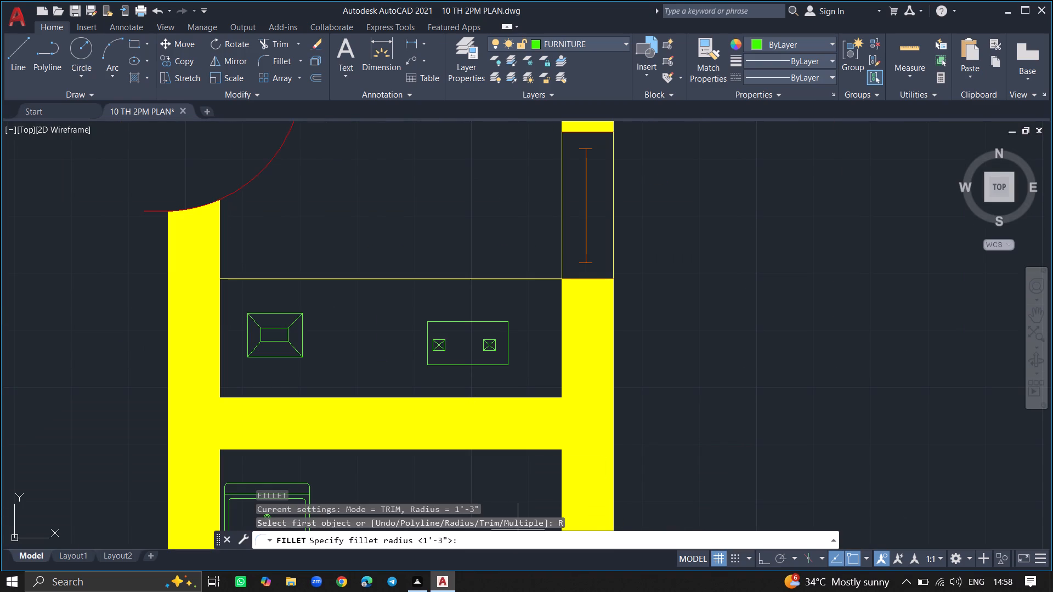
key(shift+quotedbl)
key(Return)
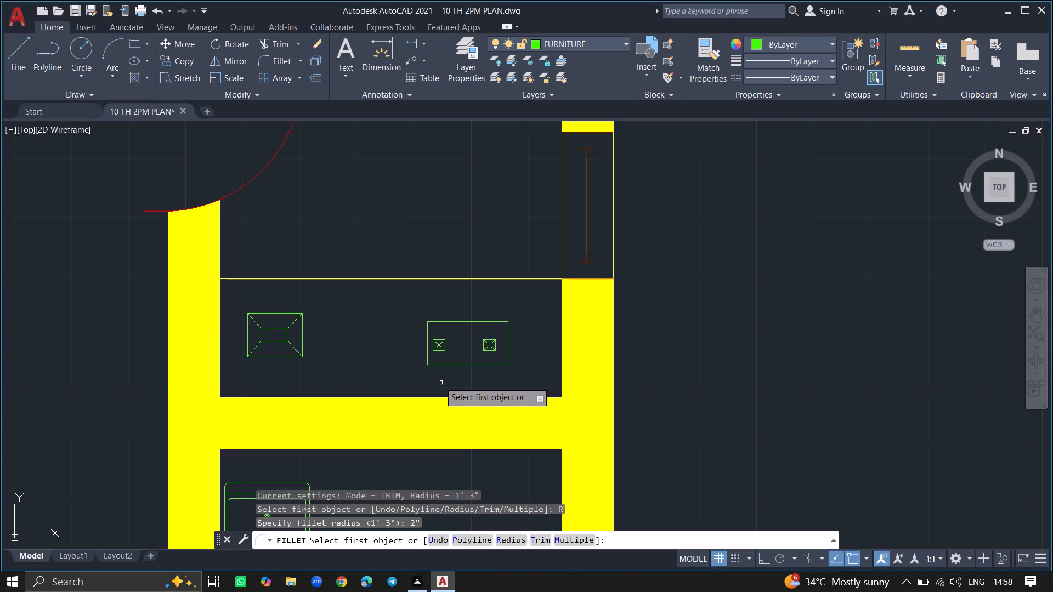
ctrl+scroll(417, 362, up, 4)
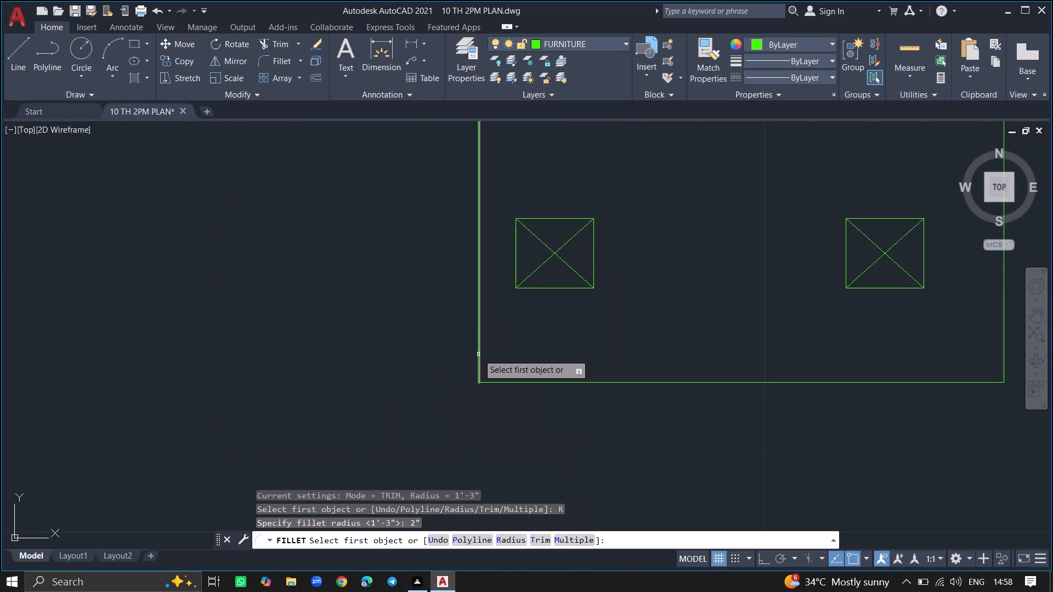
click(478, 354)
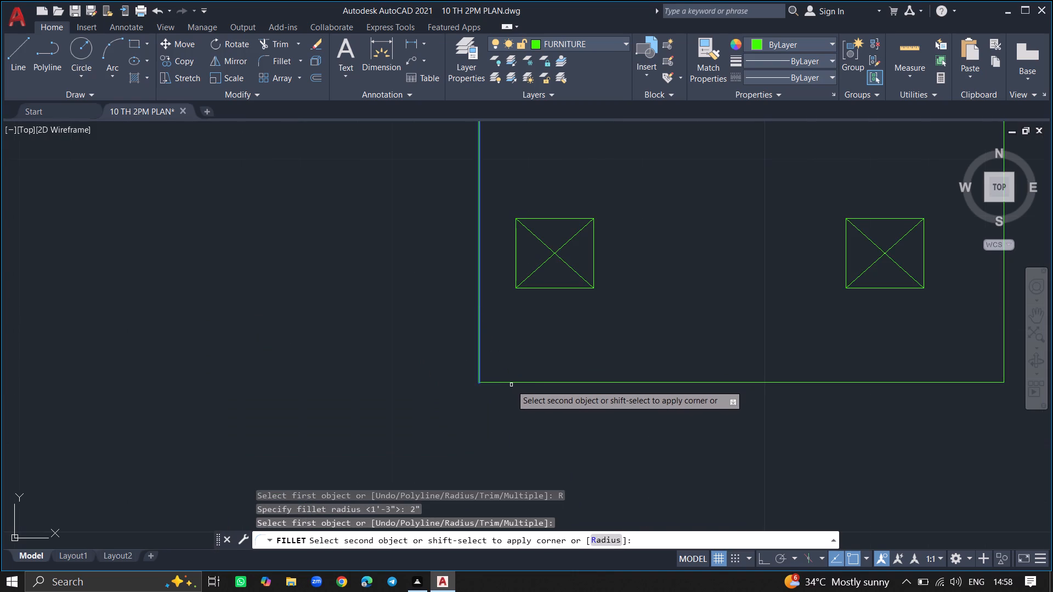
click(512, 382)
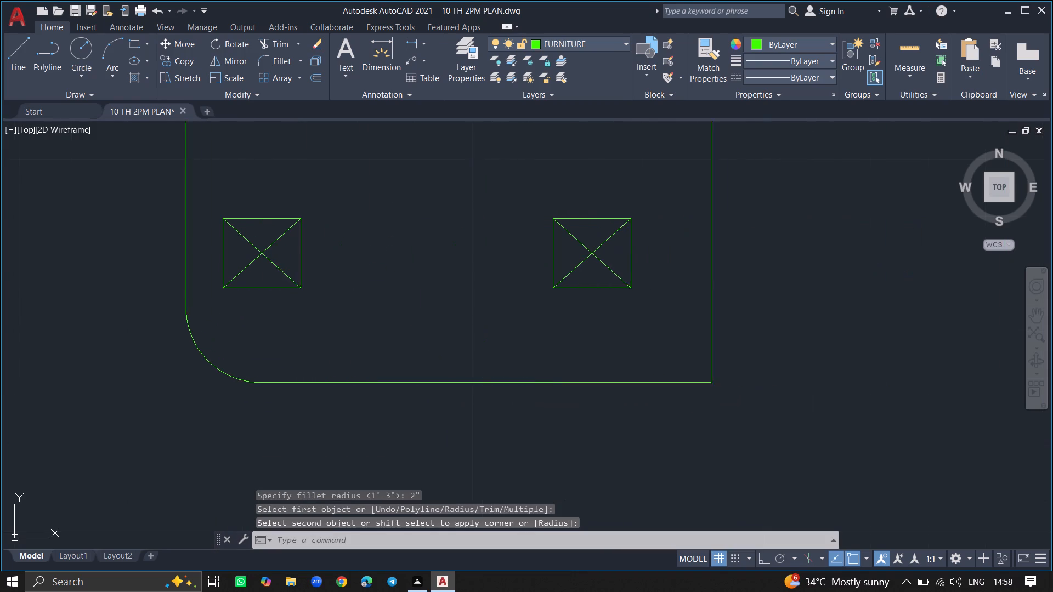
Fillet the wider counter rectangle's lower-right, upper-right and upper-left corners with the same 2" radius.
key(space)
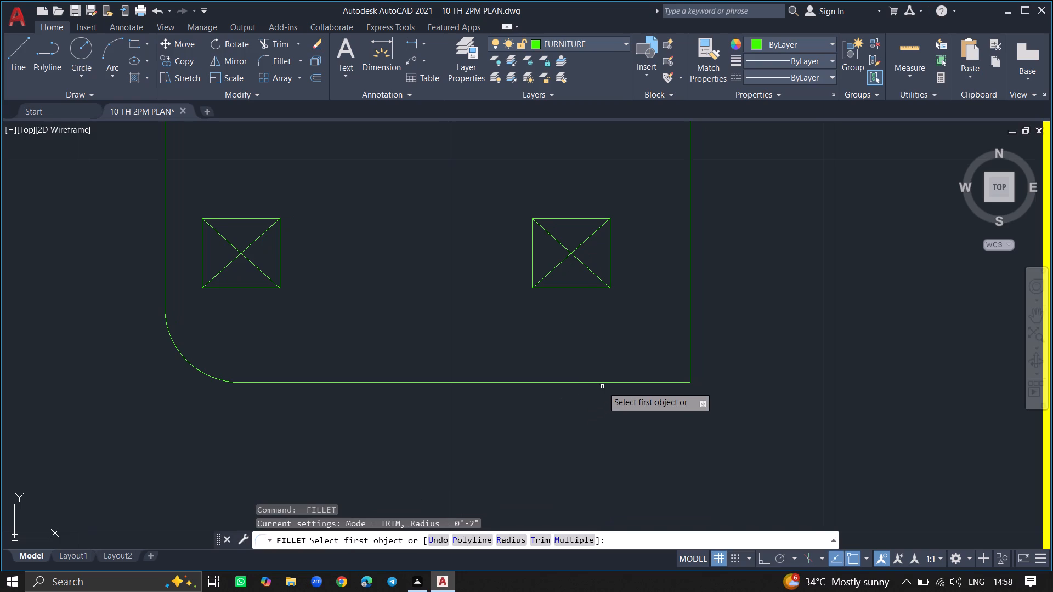
click(603, 382)
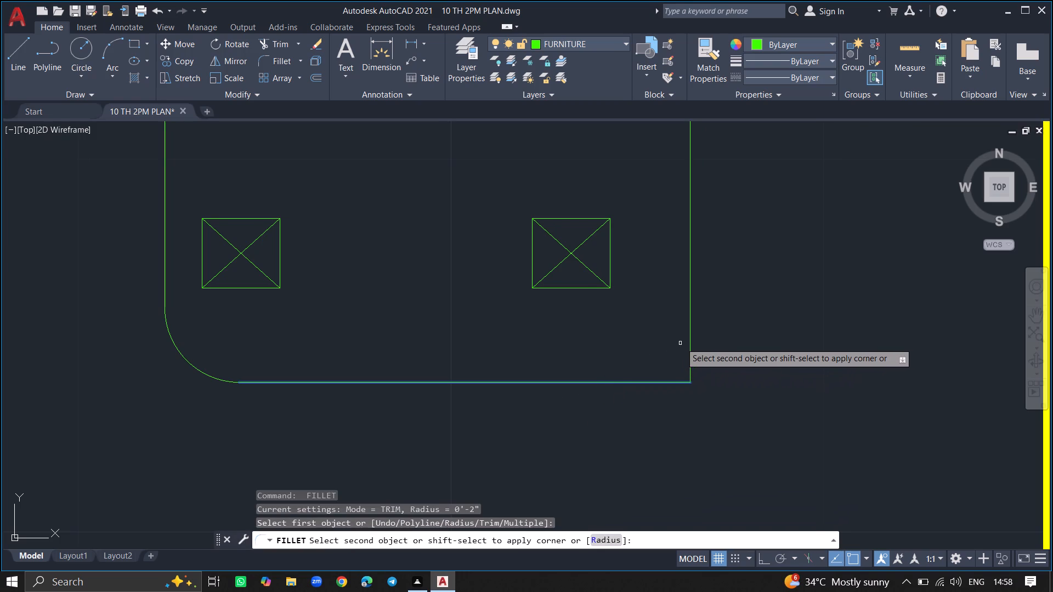
drag(689, 341, 673, 403)
ctrl+scroll(673, 403, down, 2)
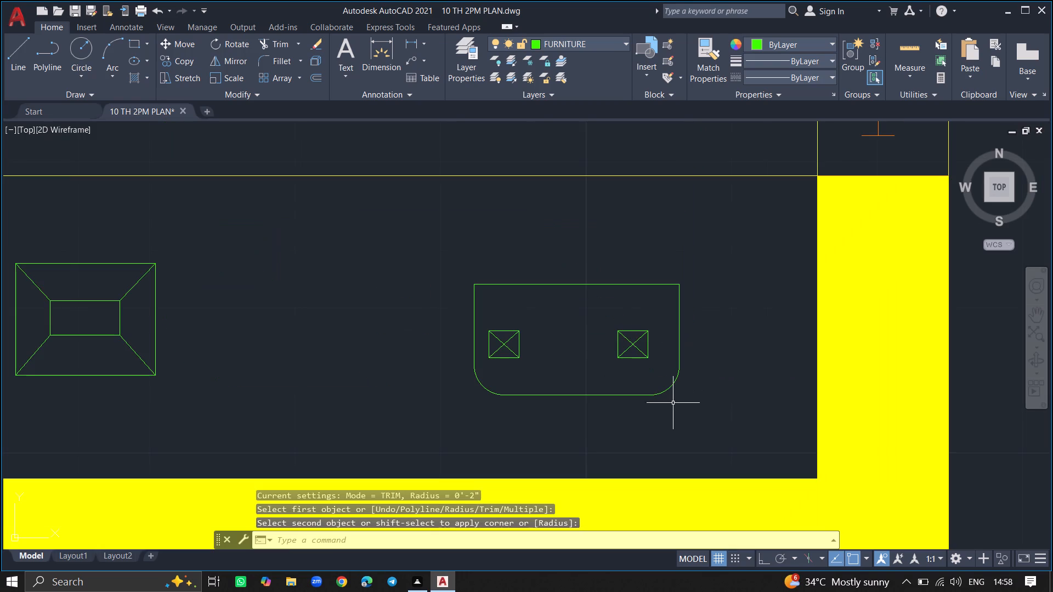
key(space)
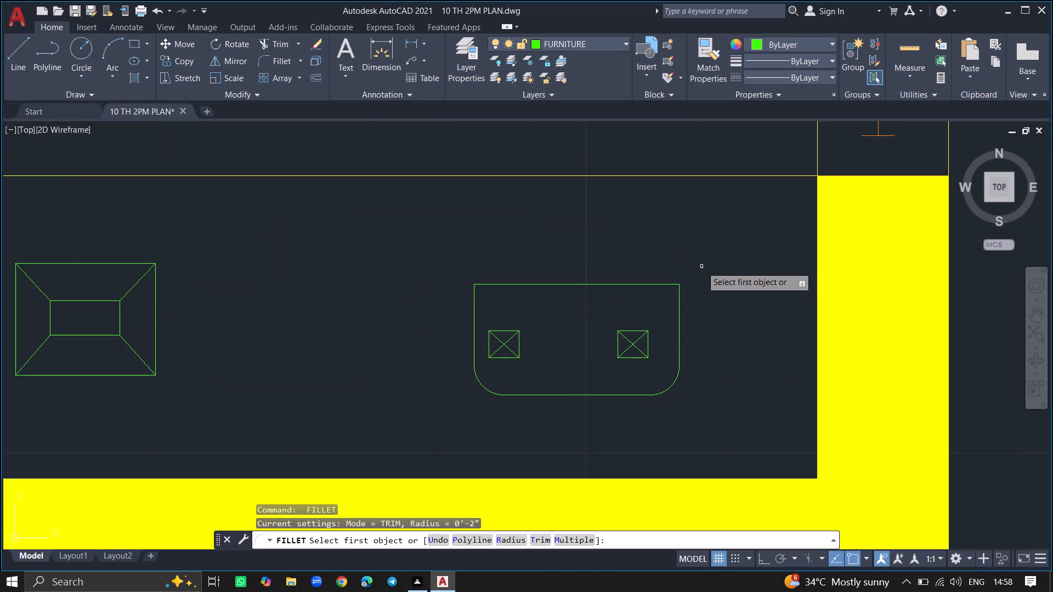
click(680, 296)
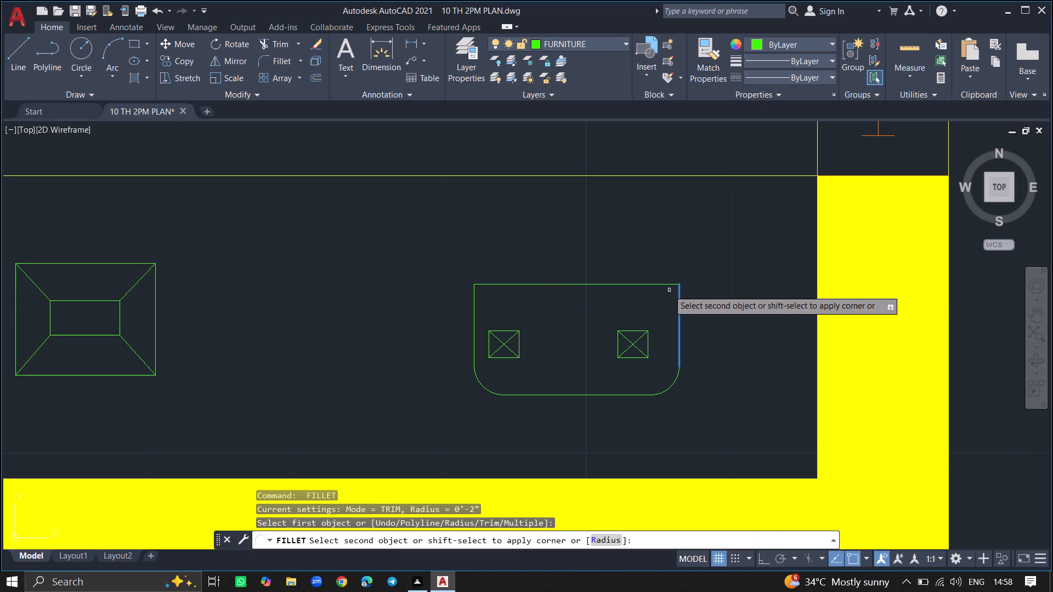
click(665, 283)
key(space)
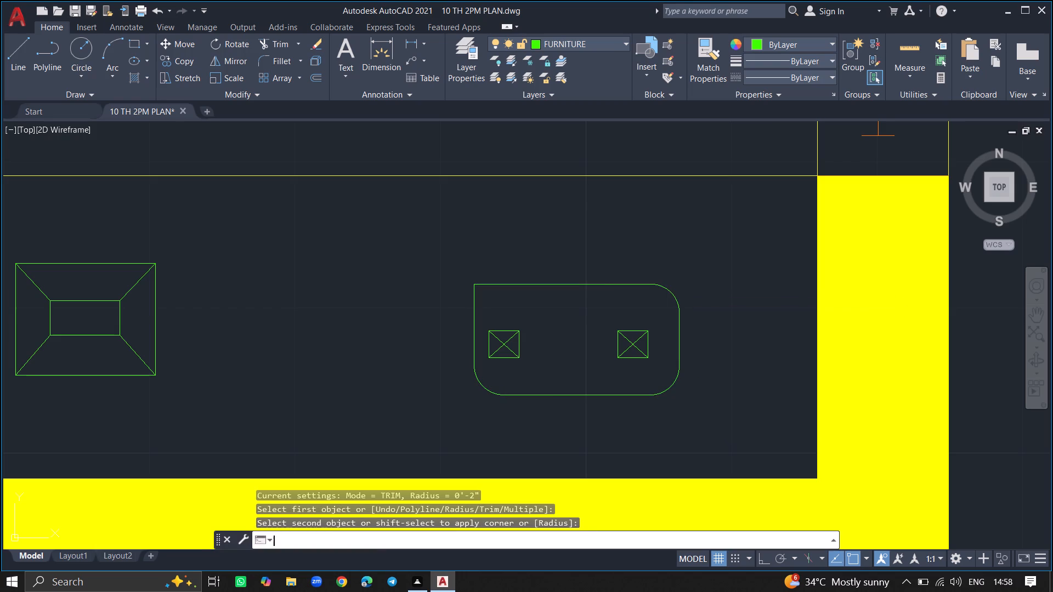
click(547, 284)
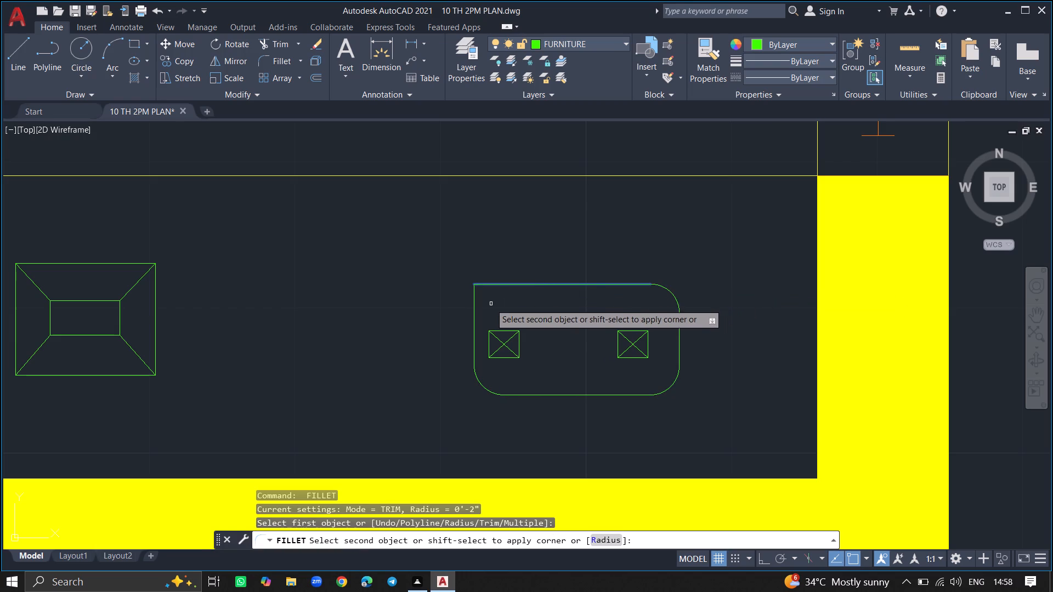
click(474, 306)
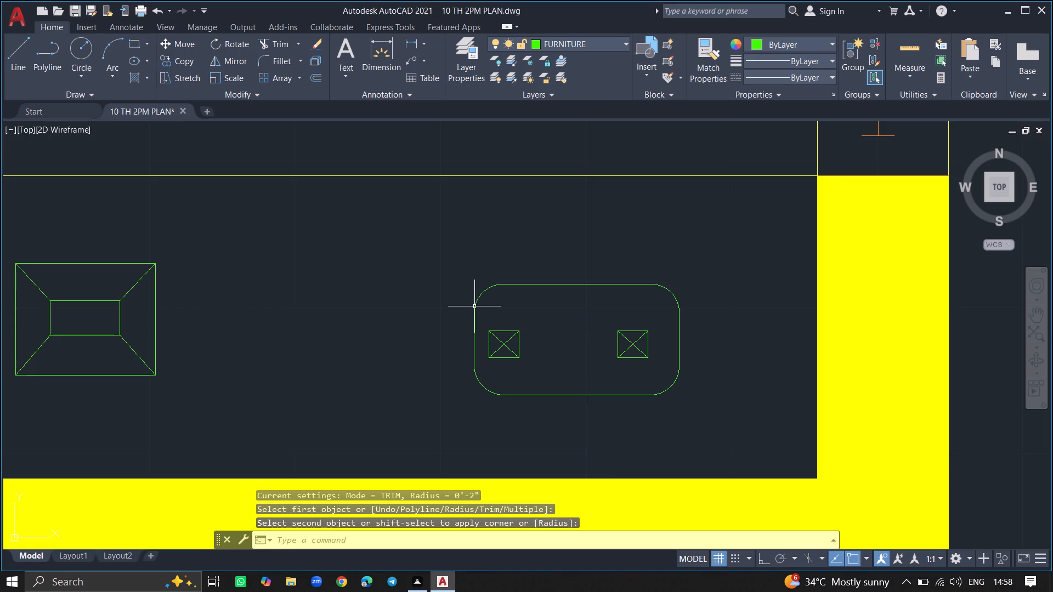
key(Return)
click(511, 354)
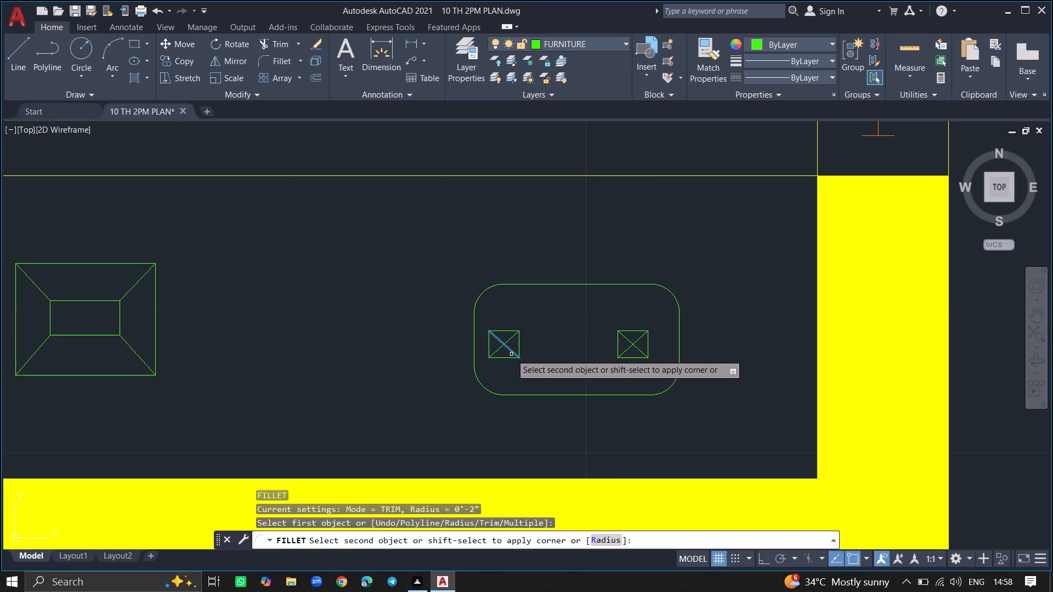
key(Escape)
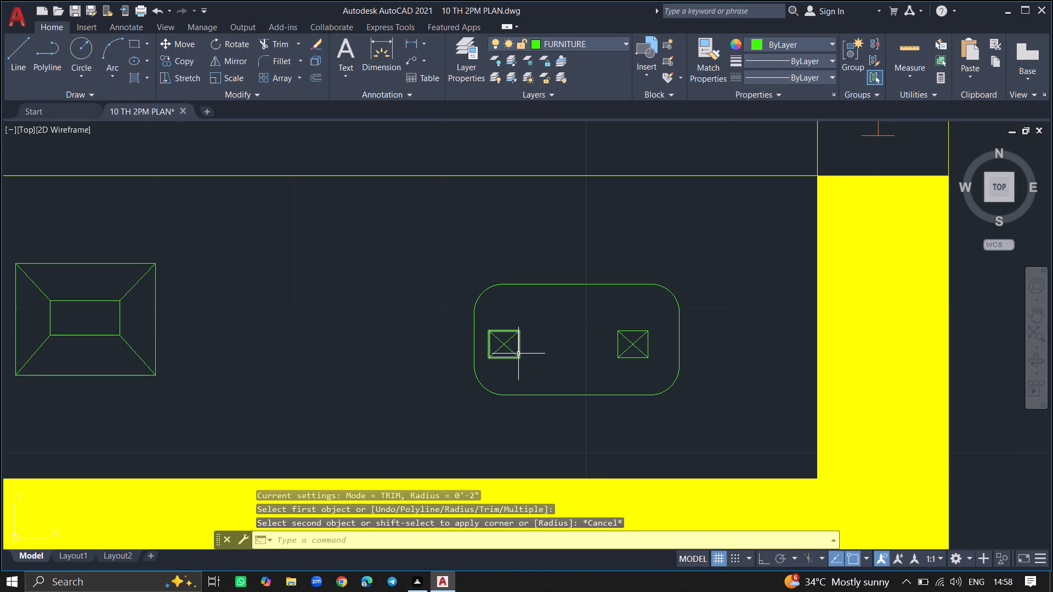
Move the left crossed square and its two diagonals about 1" horizontally to the right within the rounded counter fixture.
click(518, 354)
click(508, 349)
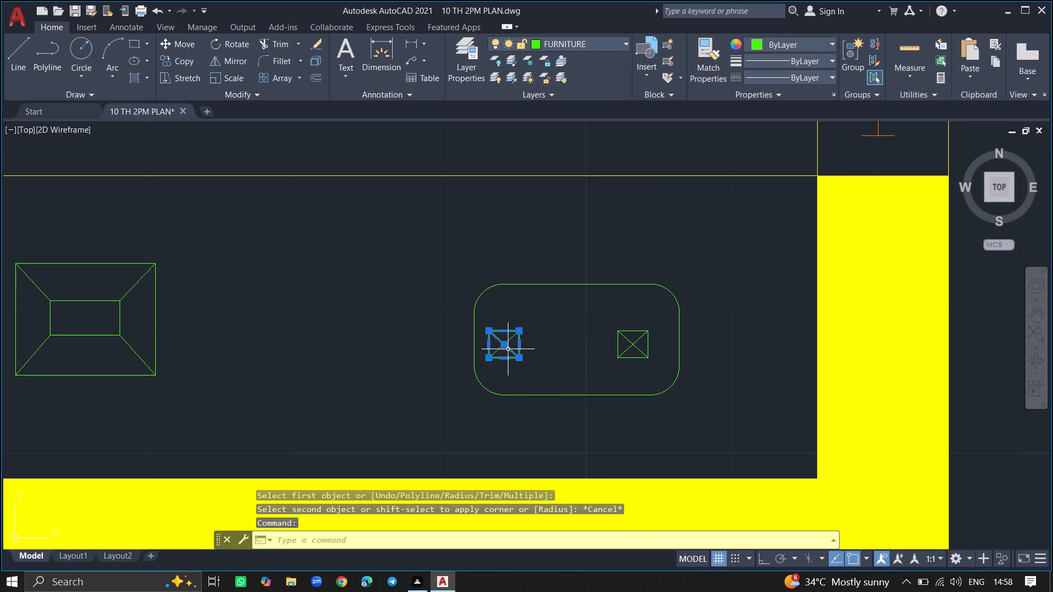
click(508, 340)
text(MOVE)
key(Return)
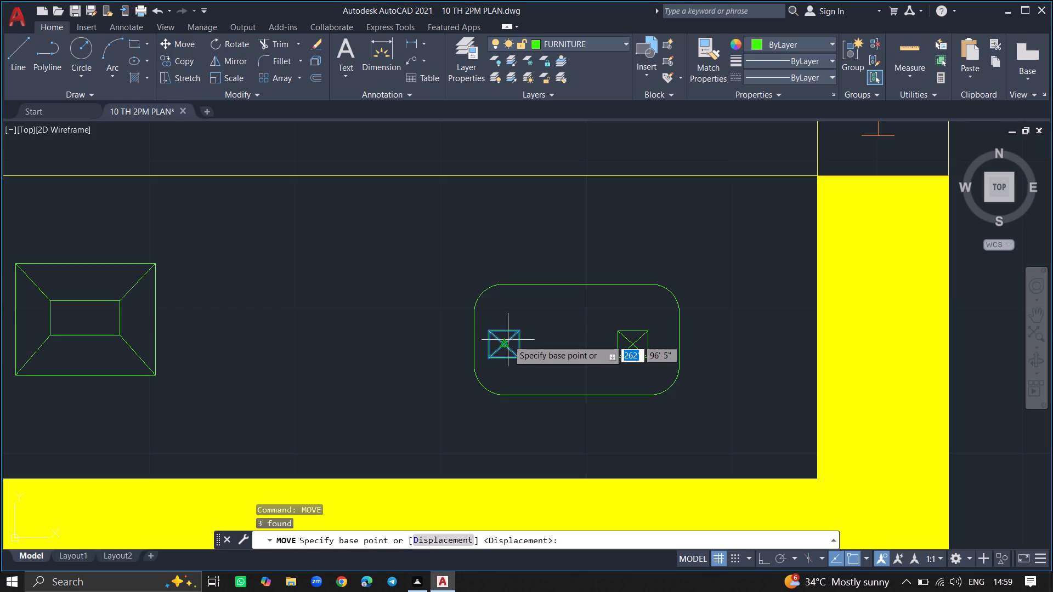
click(508, 340)
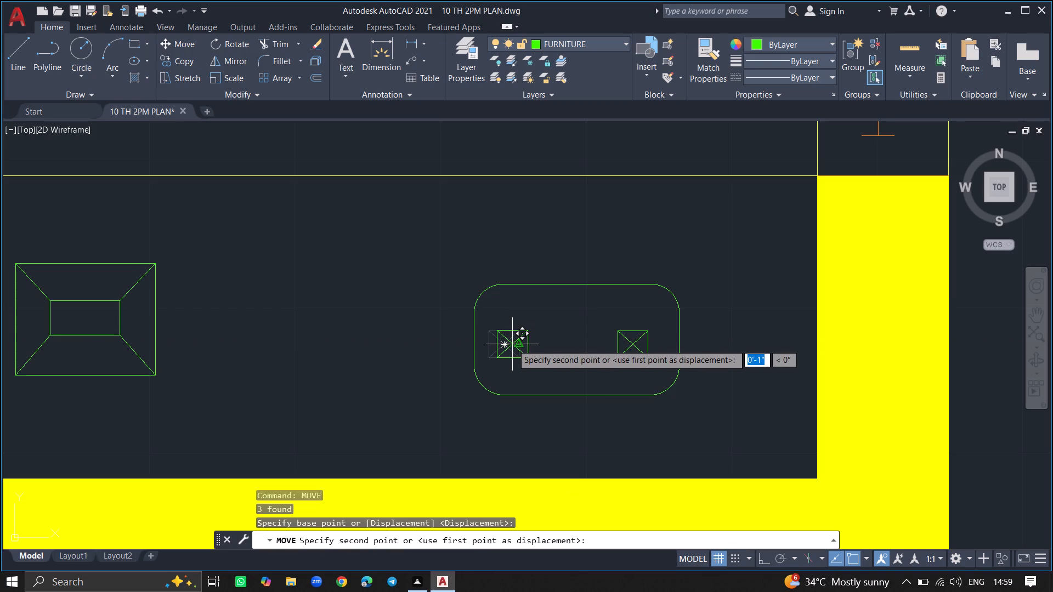
click(512, 344)
Draw an upright rectangle about 10" by 1'-2" in the upper right part of the small room below the sofa and wardrobe.
ctrl+scroll(577, 361, down, 3)
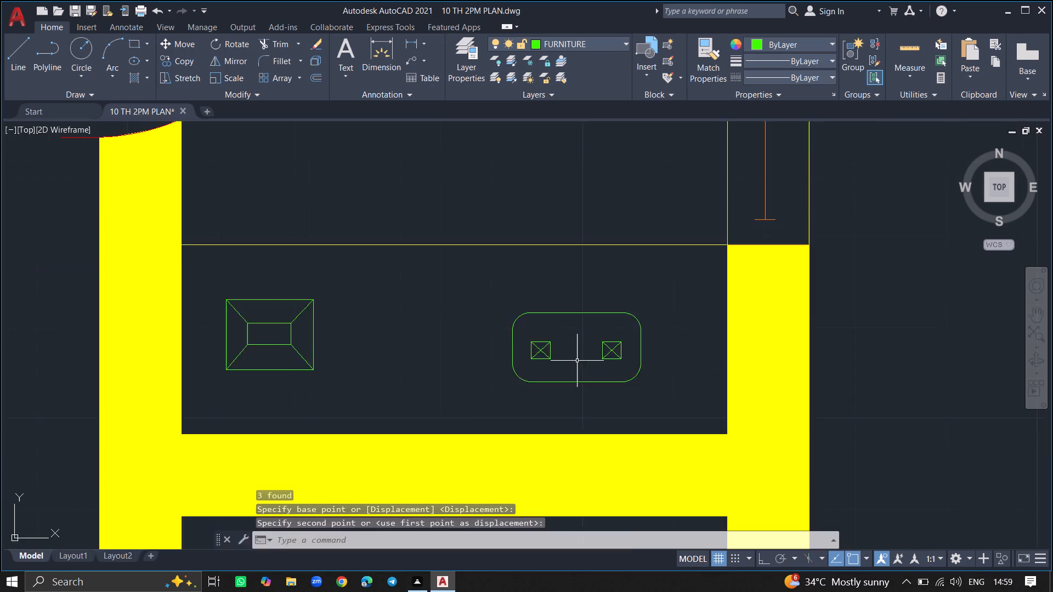
ctrl+scroll(577, 361, down, 2)
ctrl+scroll(532, 390, down, 3)
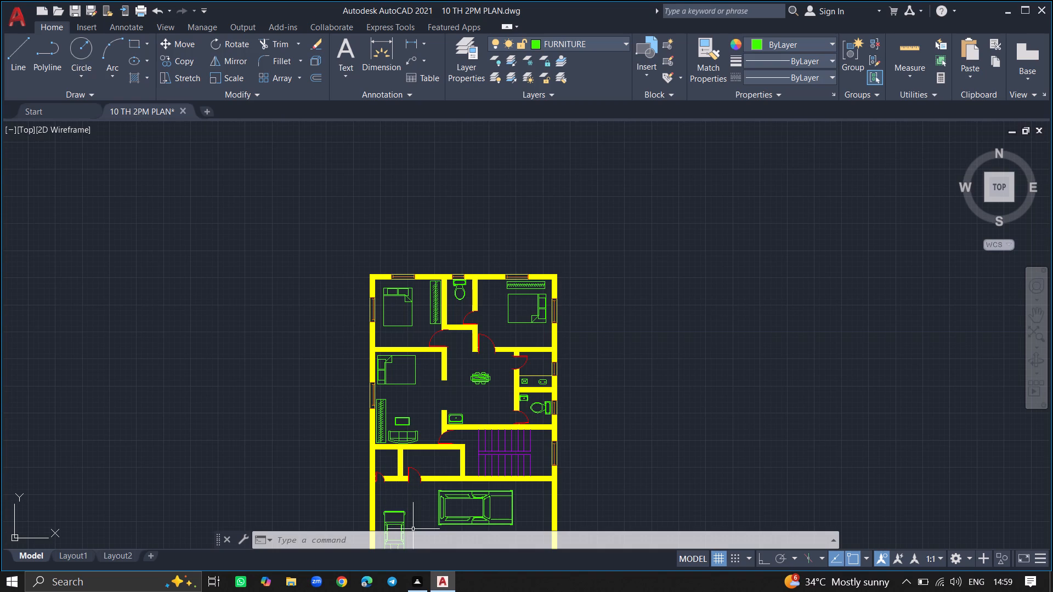
ctrl+scroll(401, 538, up, 4)
ctrl+scroll(388, 462, up, 6)
ctrl+scroll(390, 433, down, 2)
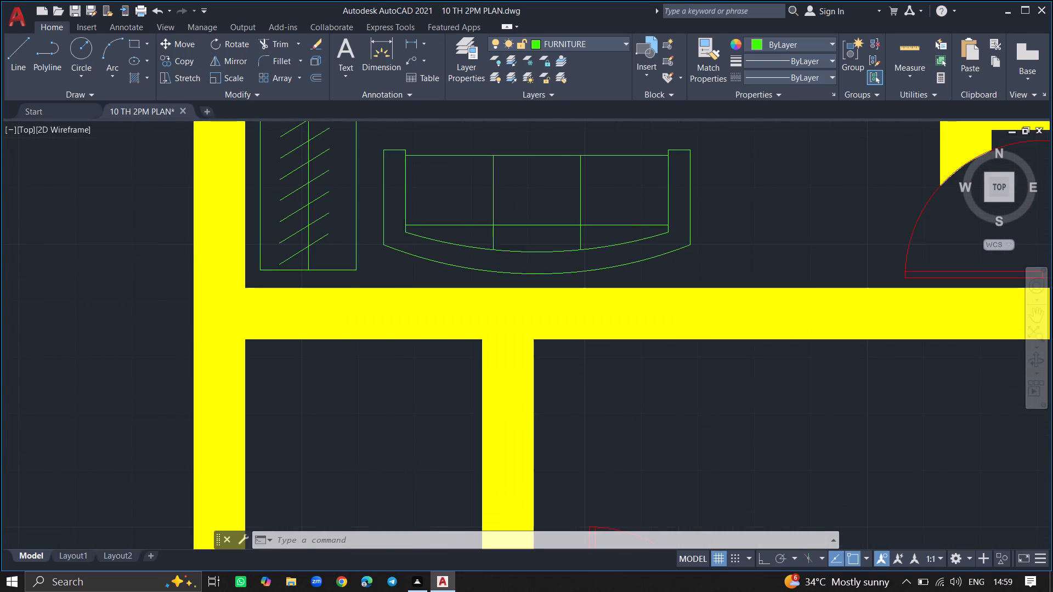
ctrl+scroll(390, 433, down, 1)
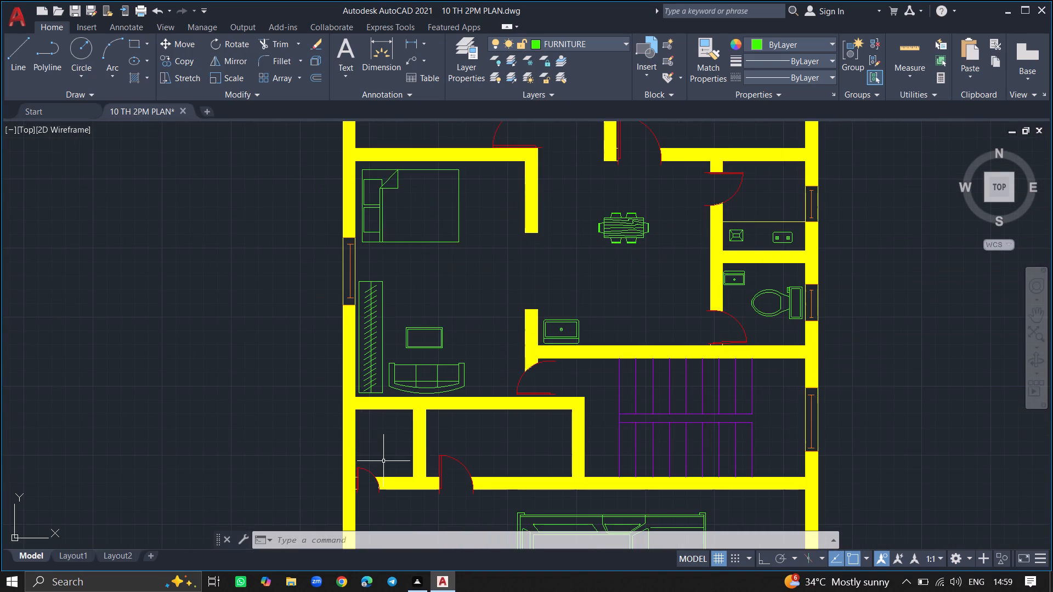
ctrl+scroll(383, 461, up, 3)
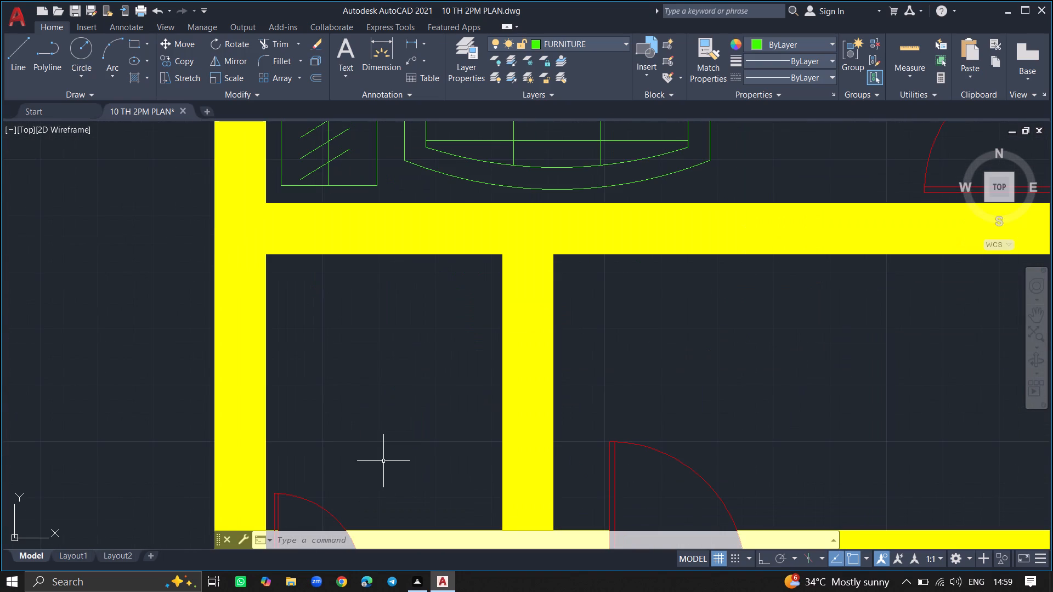
text(REC)
key(Return)
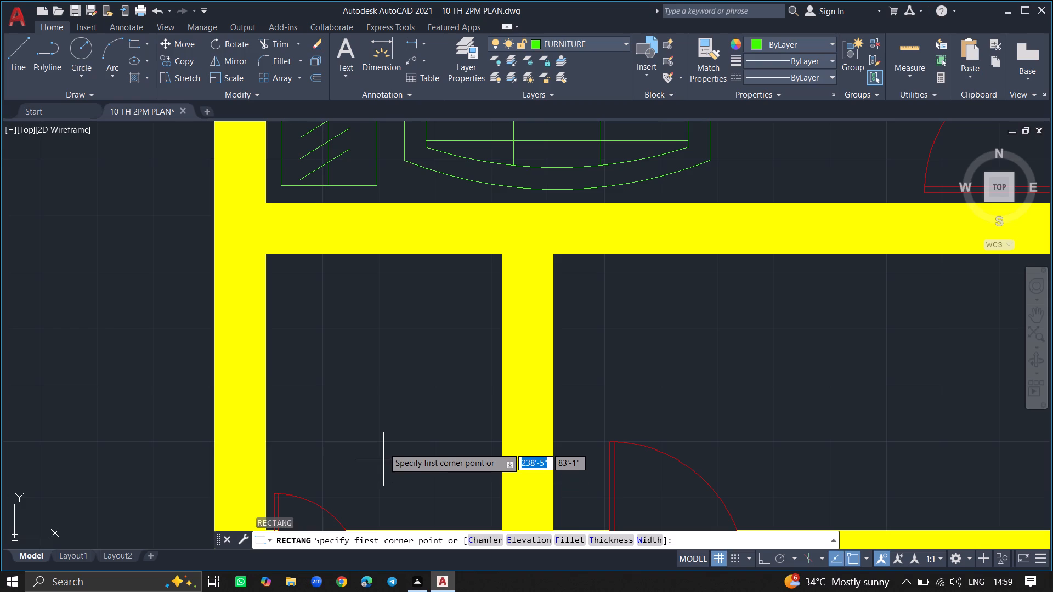
drag(405, 296, 459, 366)
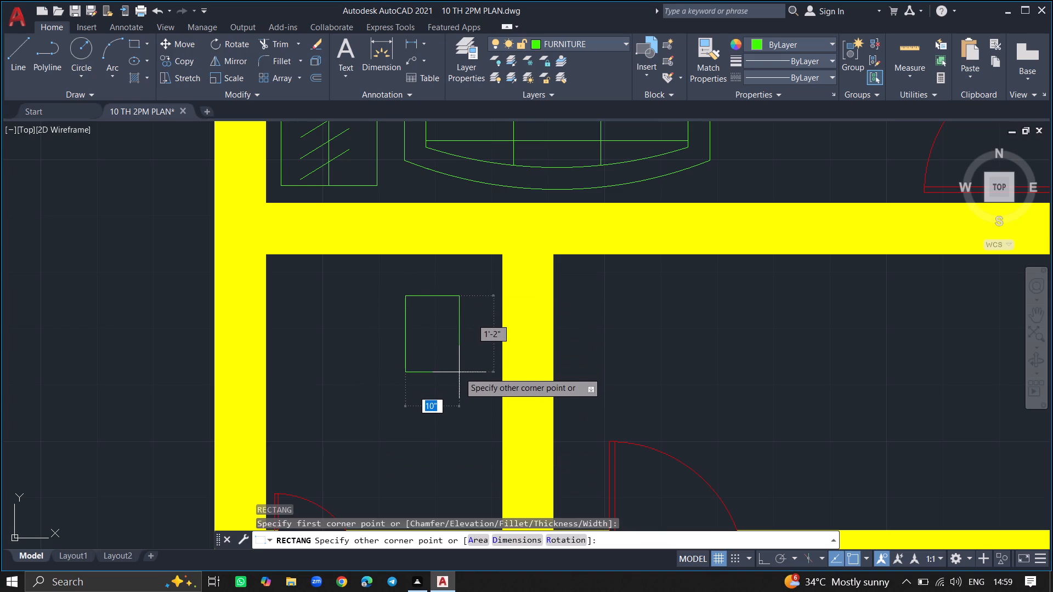
click(459, 374)
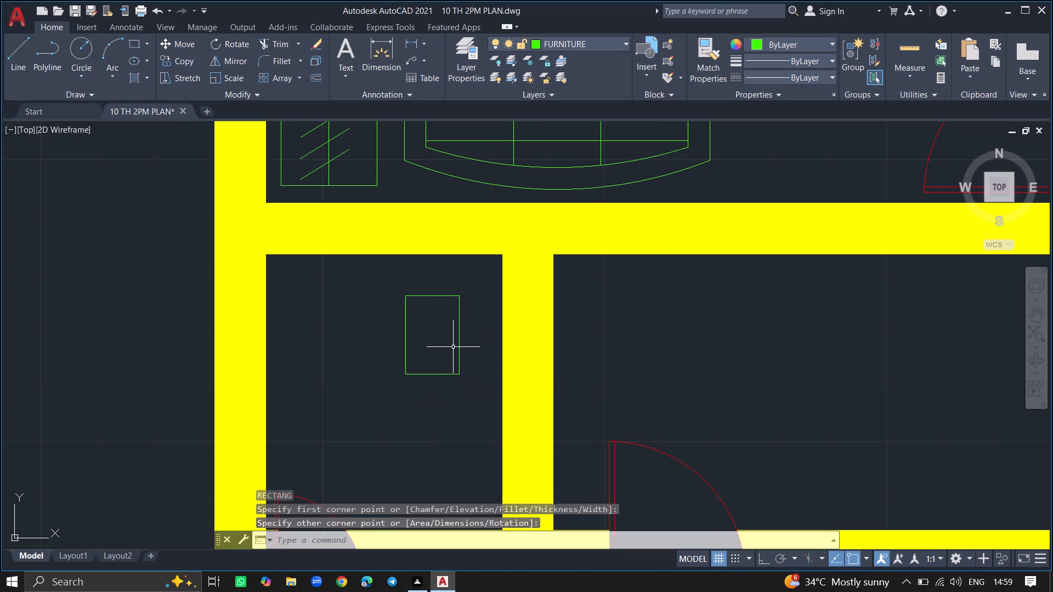
Draw a narrow upright rectangle about 3" wide inside the 10" by 1'-2" rectangle, starting just below its upper edge.
text(REC)
key(Return)
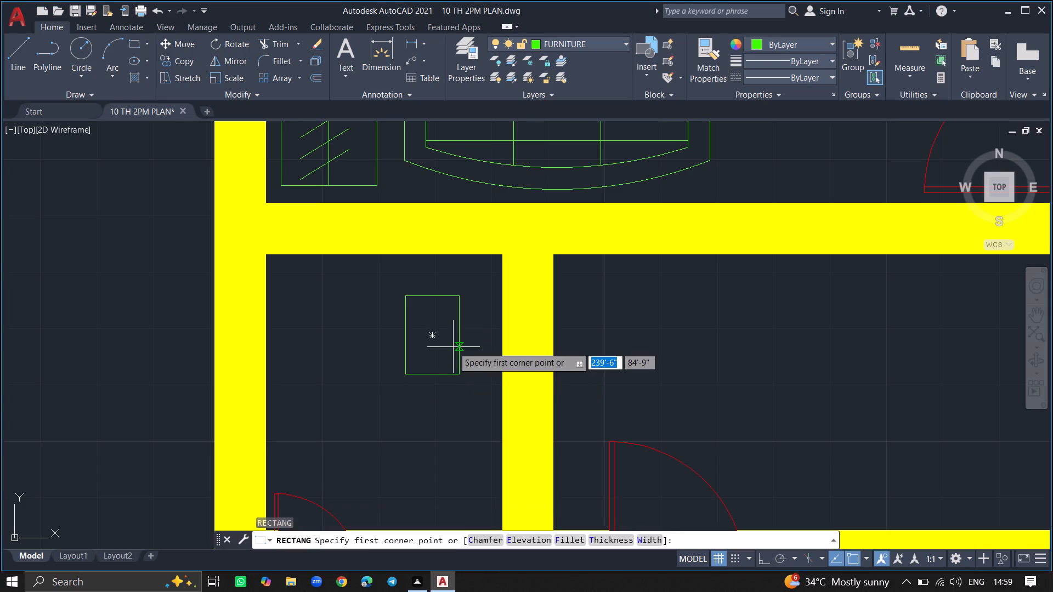
ctrl+scroll(453, 347, up, 3)
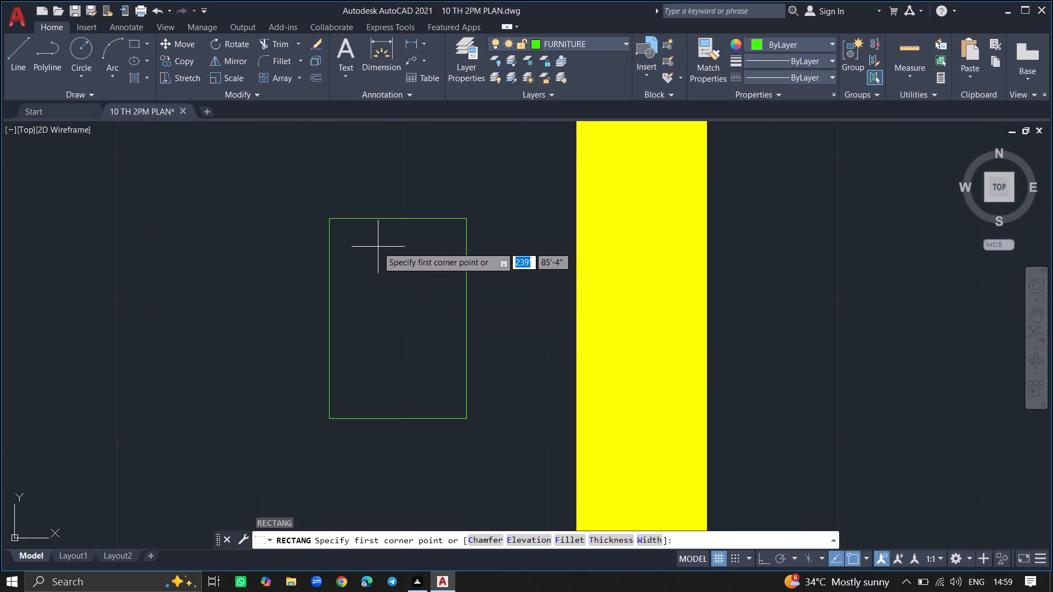
drag(377, 247, 426, 344)
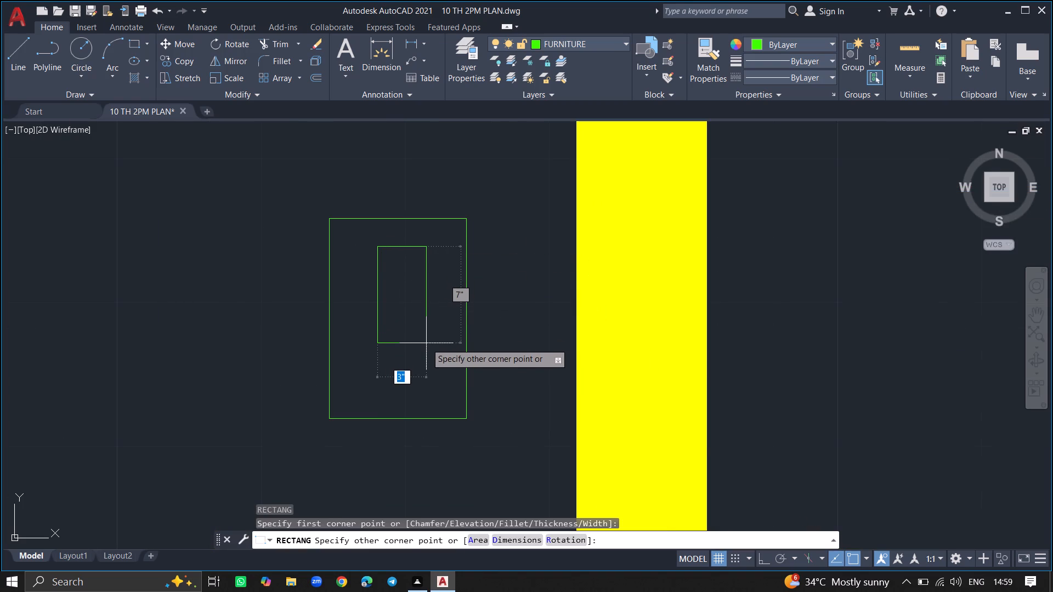
drag(426, 344, 428, 362)
click(428, 362)
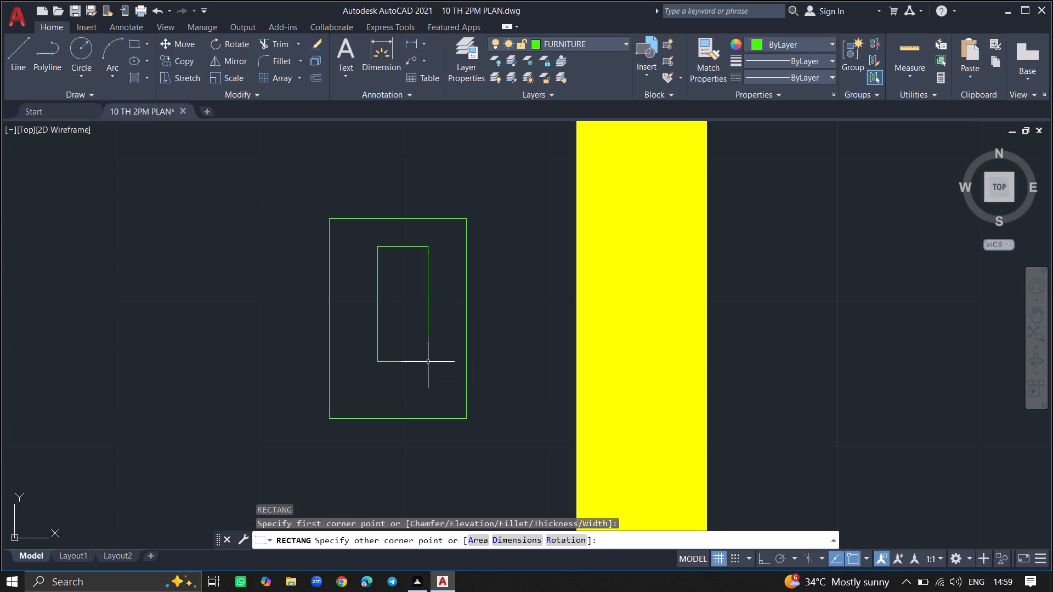
Move the inner rectangle about 1" straight down from the midpoint of its upper edge.
click(404, 248)
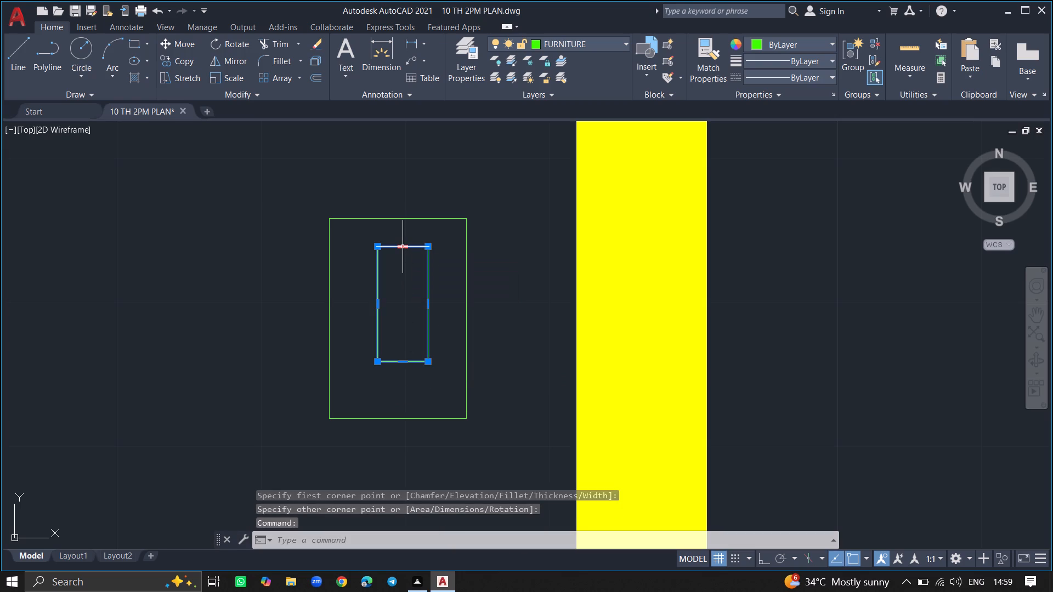
text(MOVE)
key(Return)
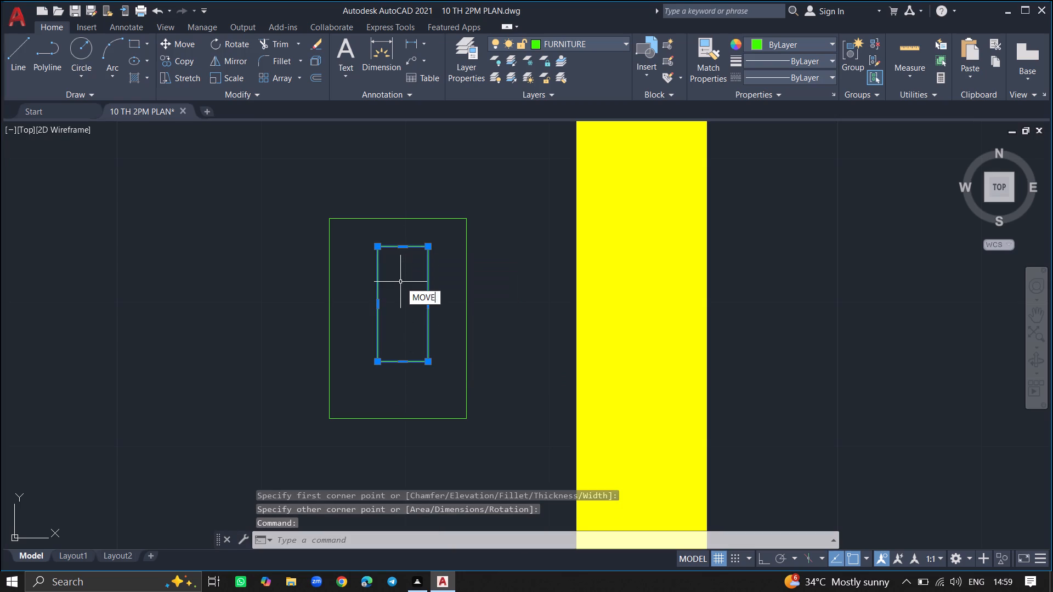
click(403, 247)
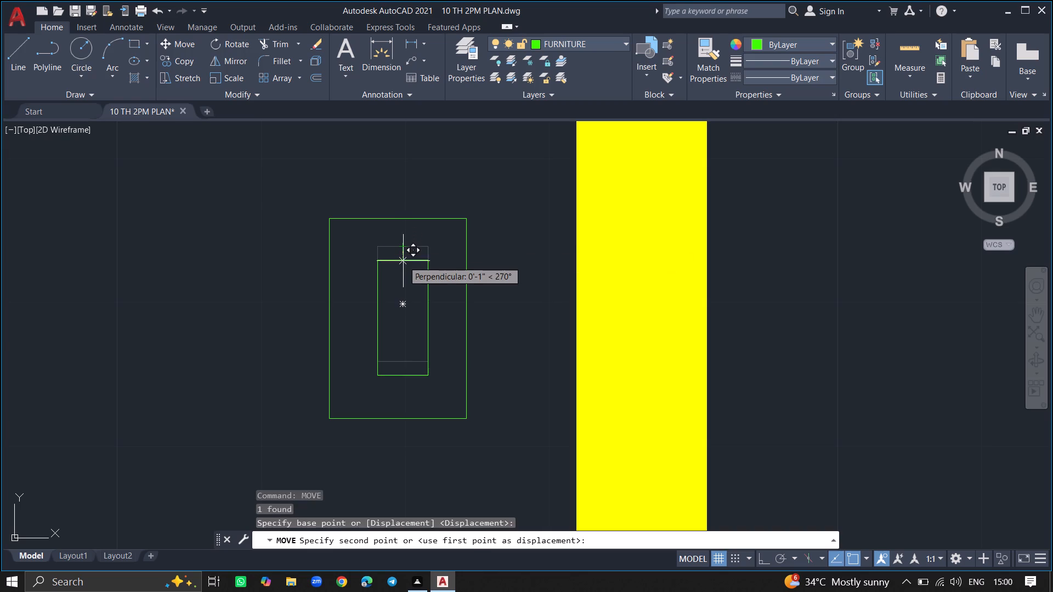
click(403, 261)
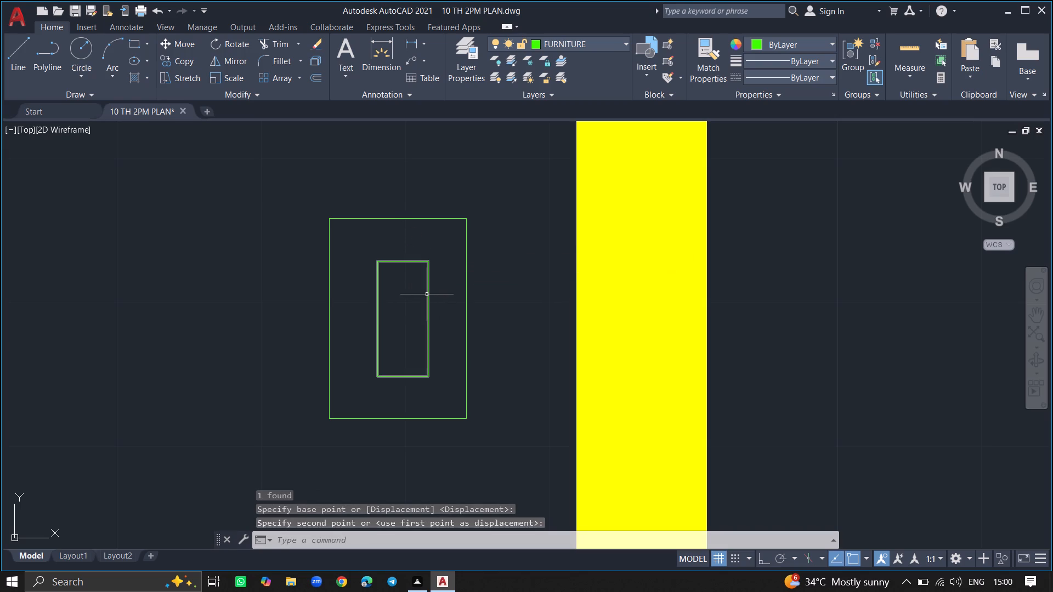
Fillet the inner rectangle's lower-right corner with a 2" radius.
click(427, 294)
key(f)
key(Return)
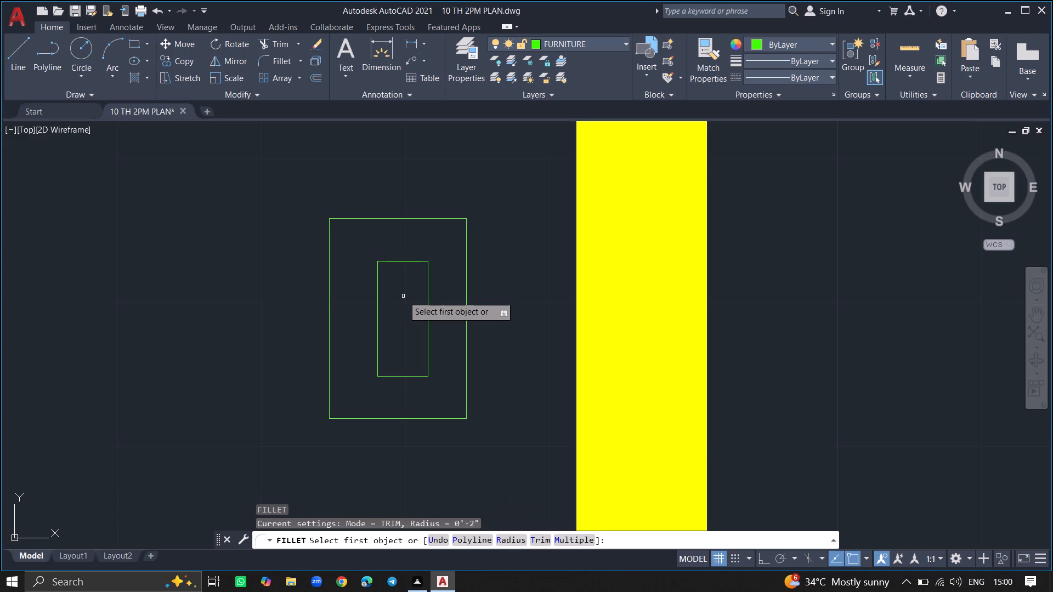
drag(403, 296, 392, 298)
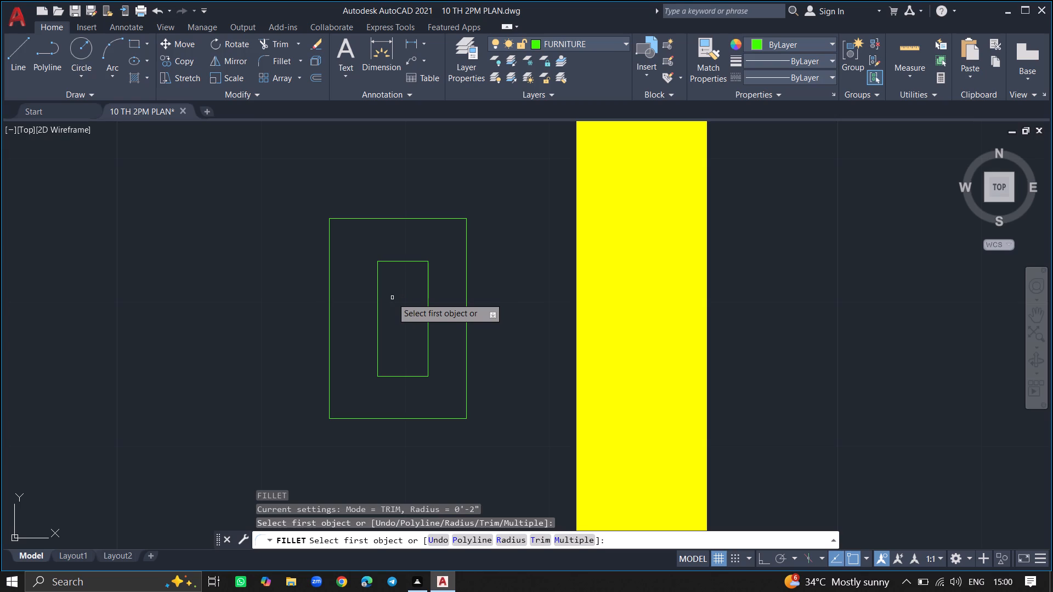
click(501, 543)
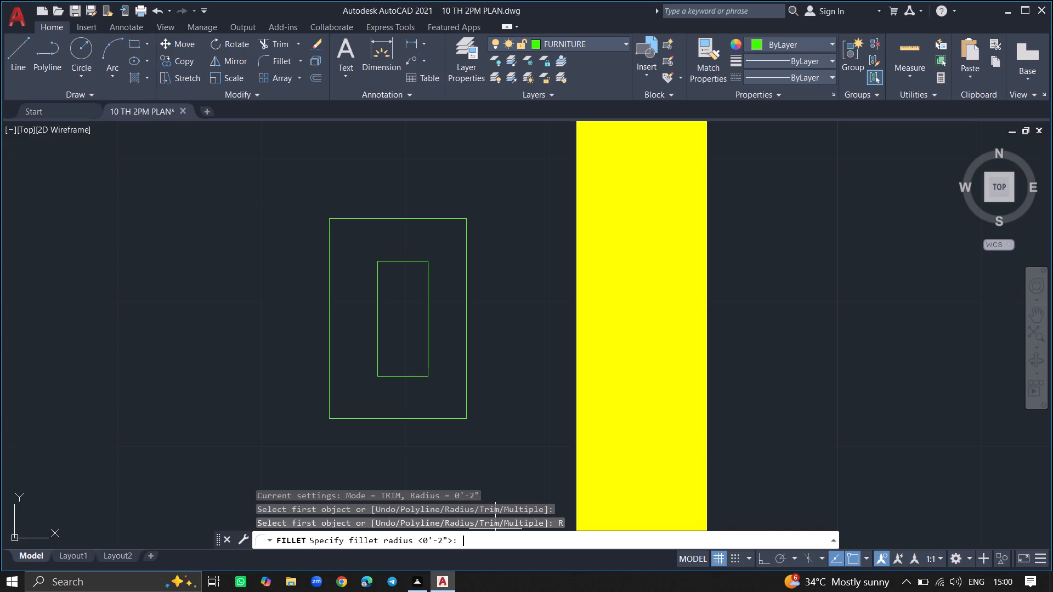
key(2)
key(shift+quotedbl)
key(Return)
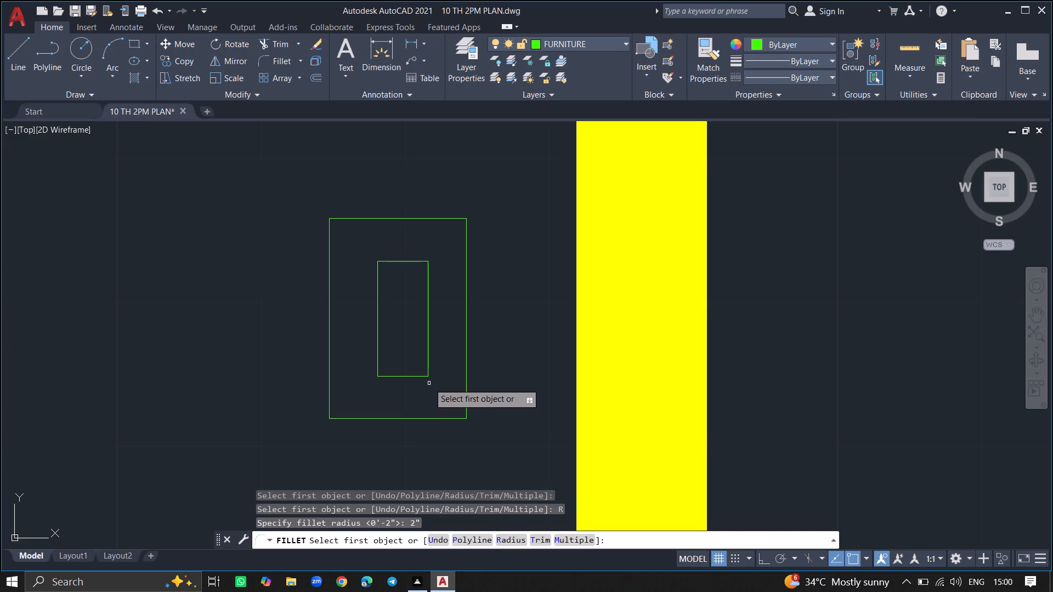
click(423, 377)
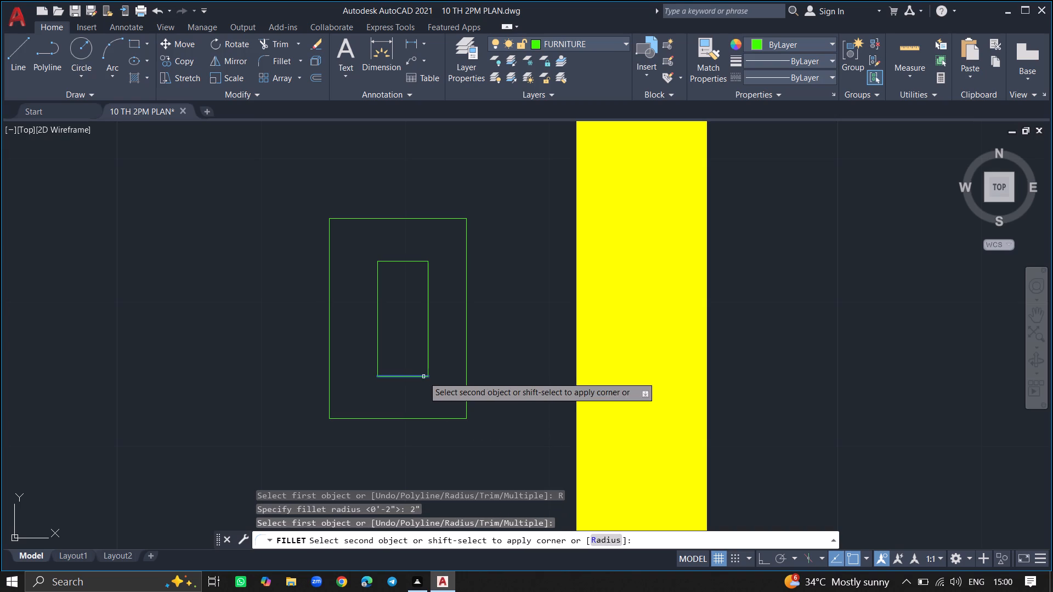
click(429, 367)
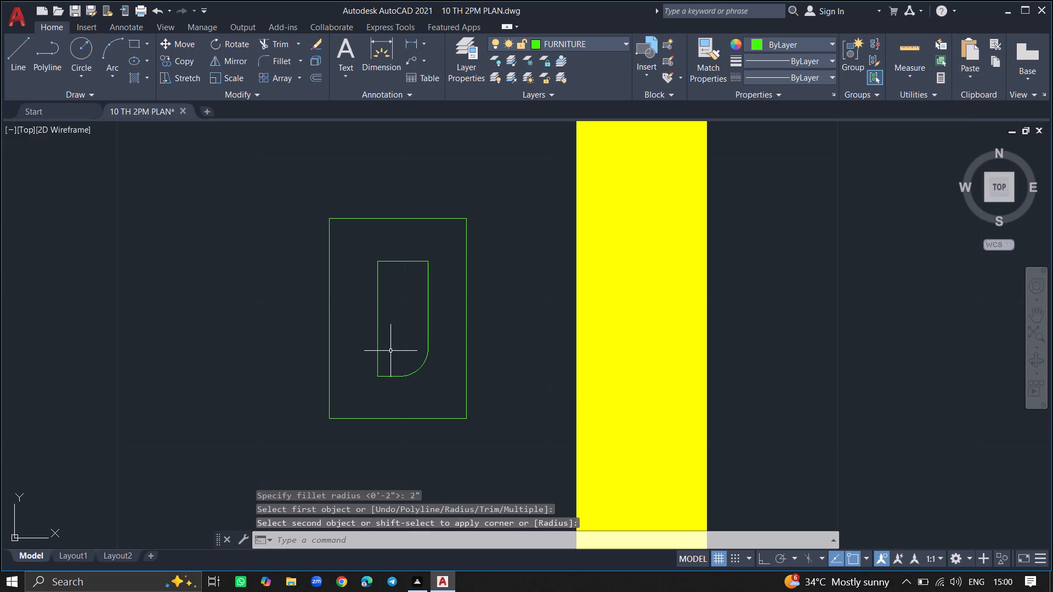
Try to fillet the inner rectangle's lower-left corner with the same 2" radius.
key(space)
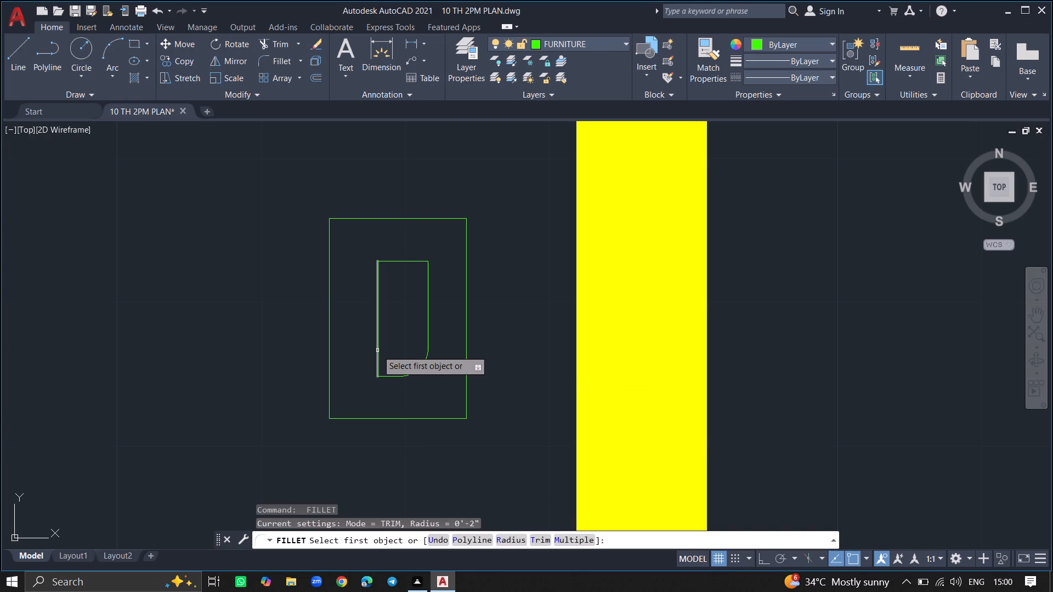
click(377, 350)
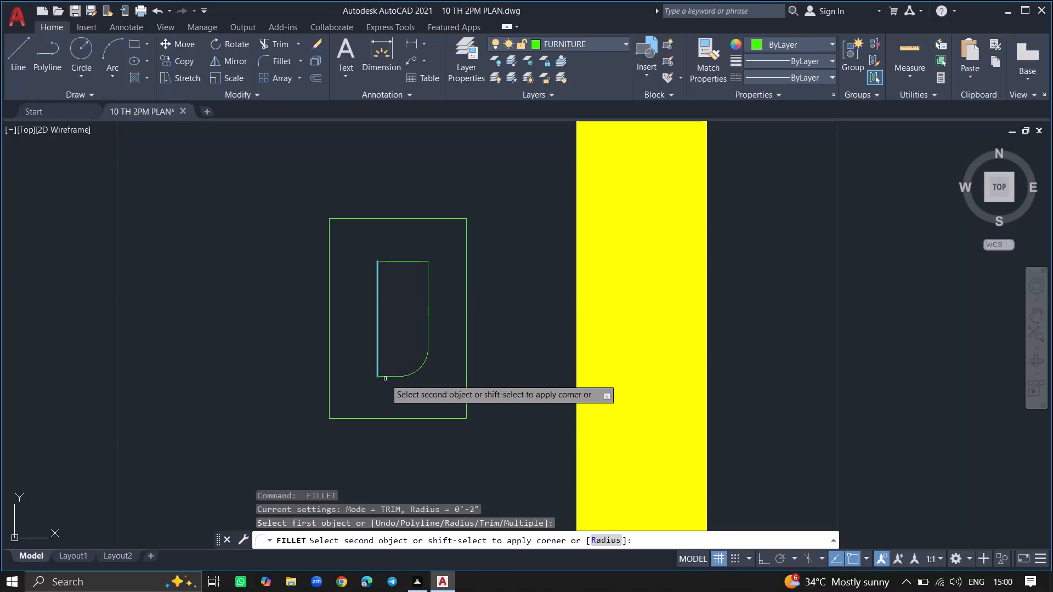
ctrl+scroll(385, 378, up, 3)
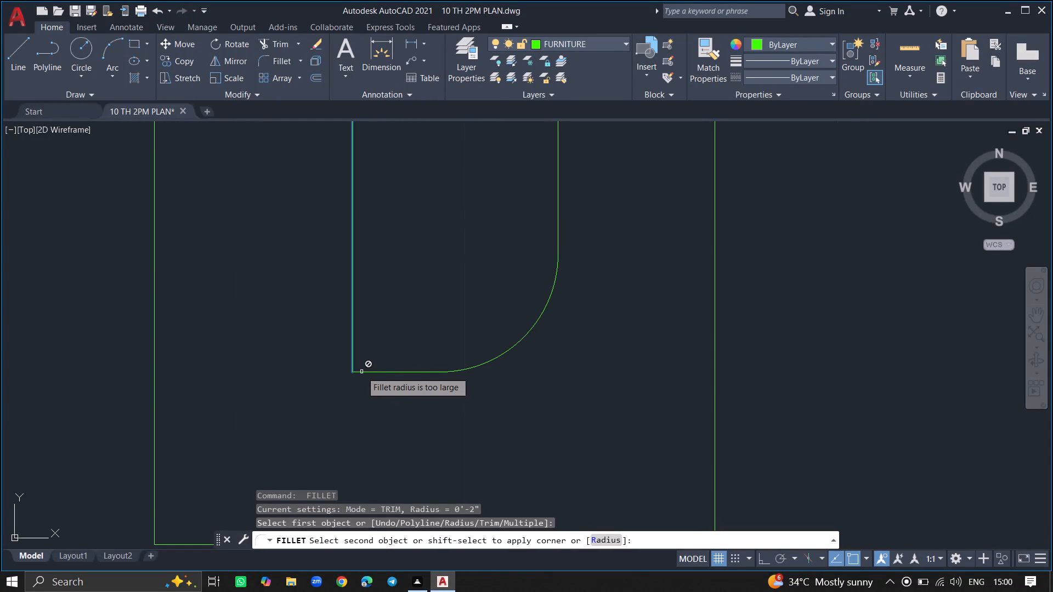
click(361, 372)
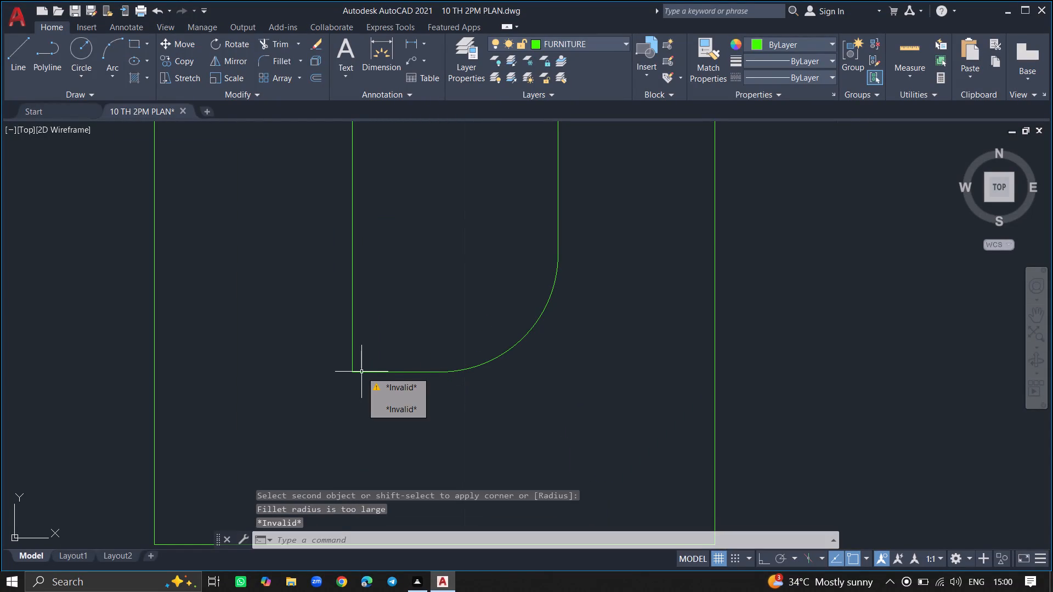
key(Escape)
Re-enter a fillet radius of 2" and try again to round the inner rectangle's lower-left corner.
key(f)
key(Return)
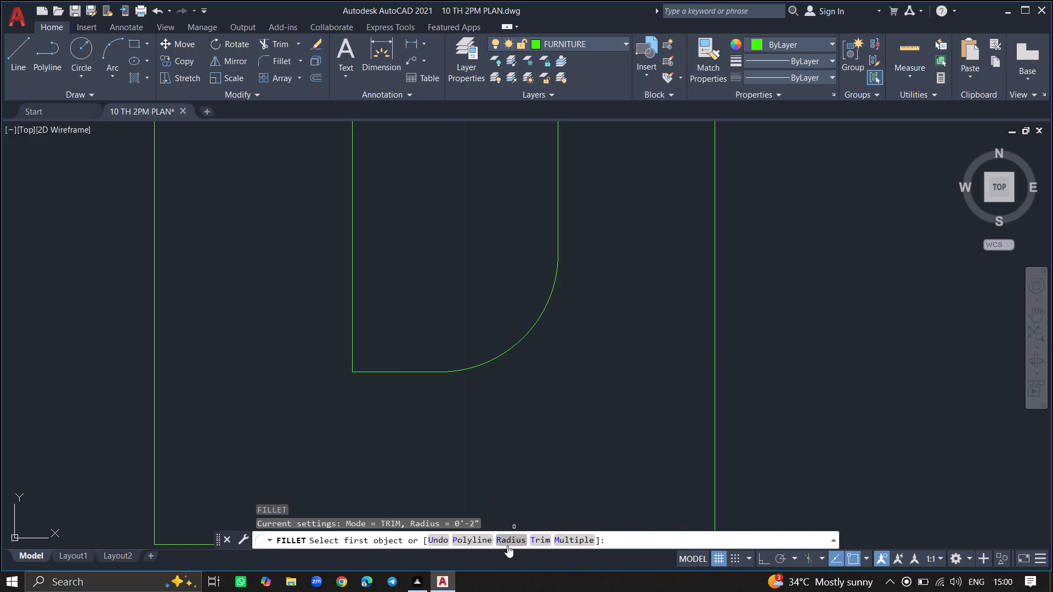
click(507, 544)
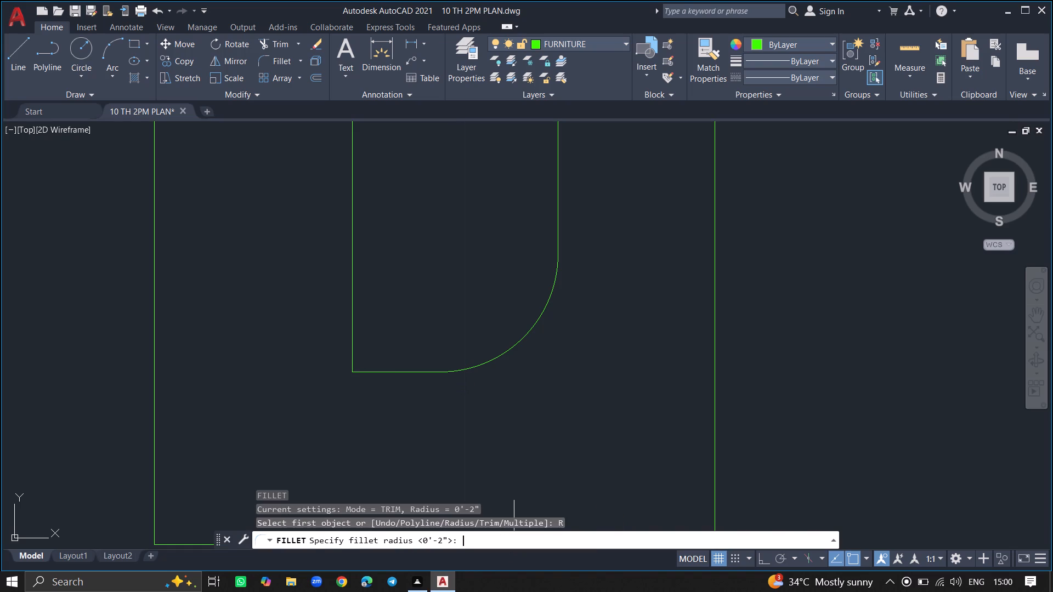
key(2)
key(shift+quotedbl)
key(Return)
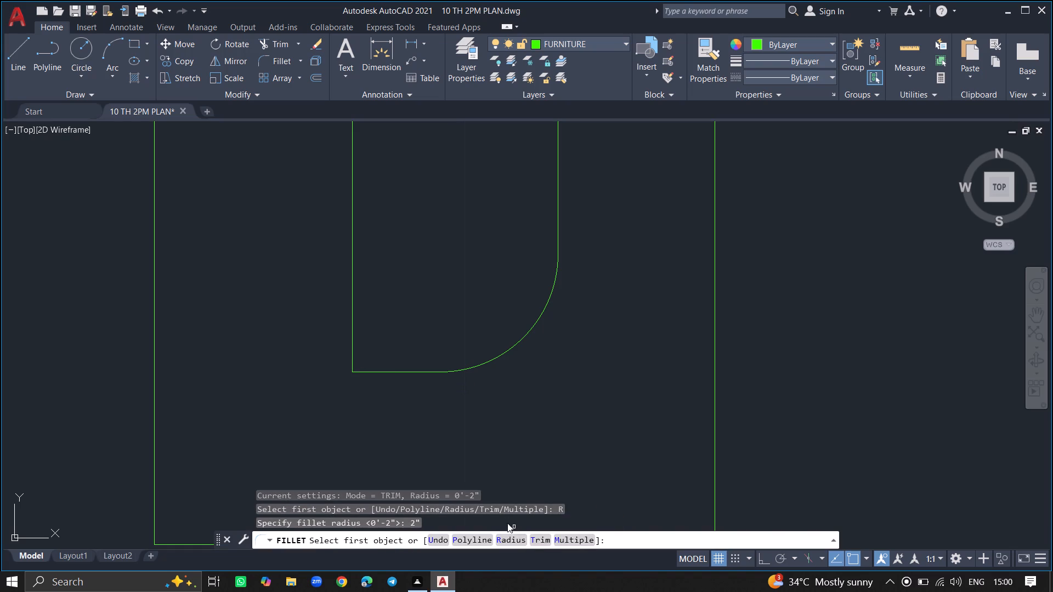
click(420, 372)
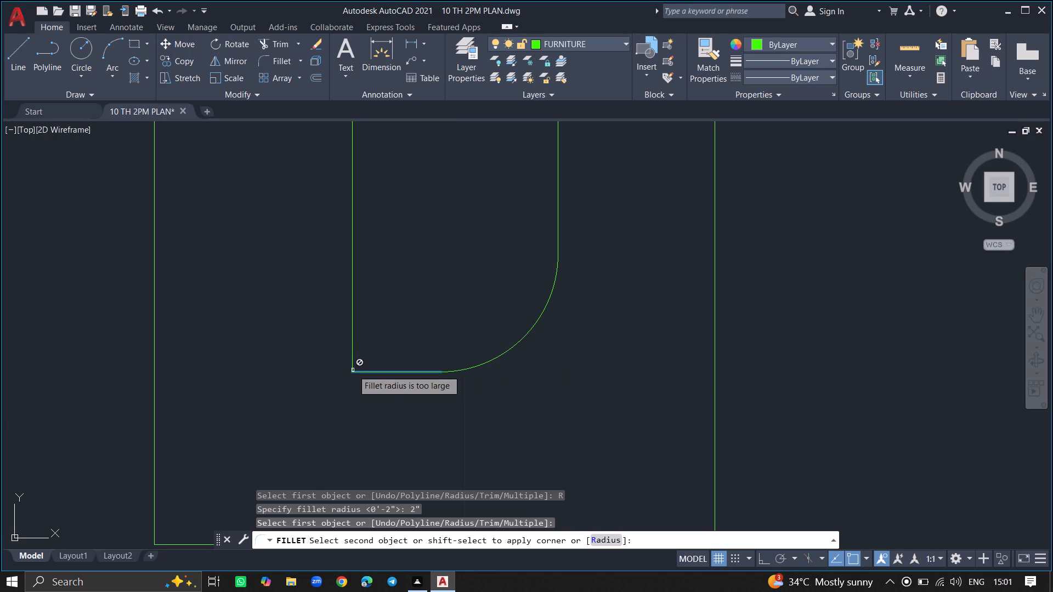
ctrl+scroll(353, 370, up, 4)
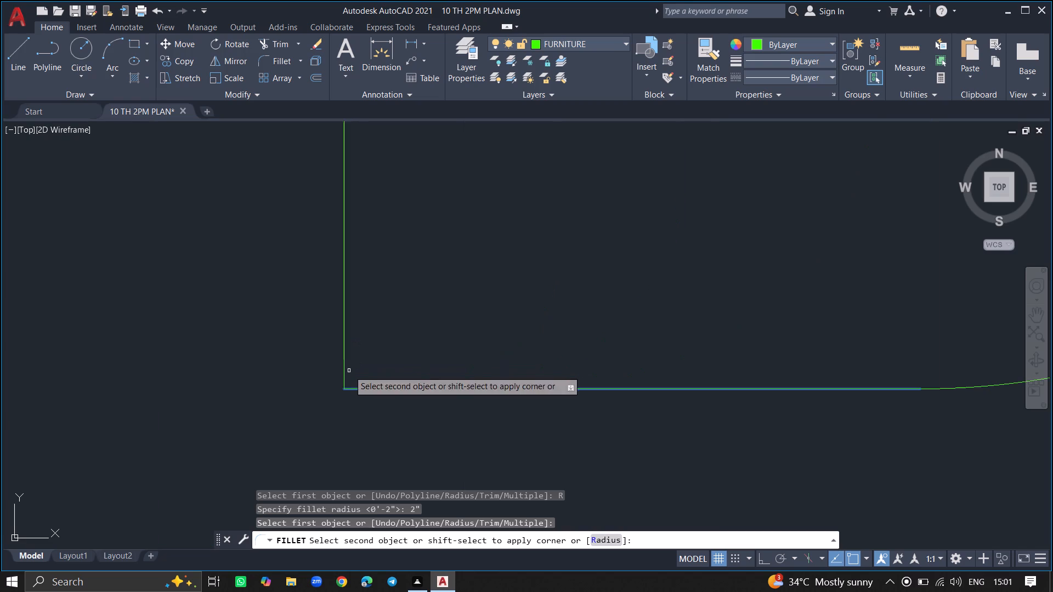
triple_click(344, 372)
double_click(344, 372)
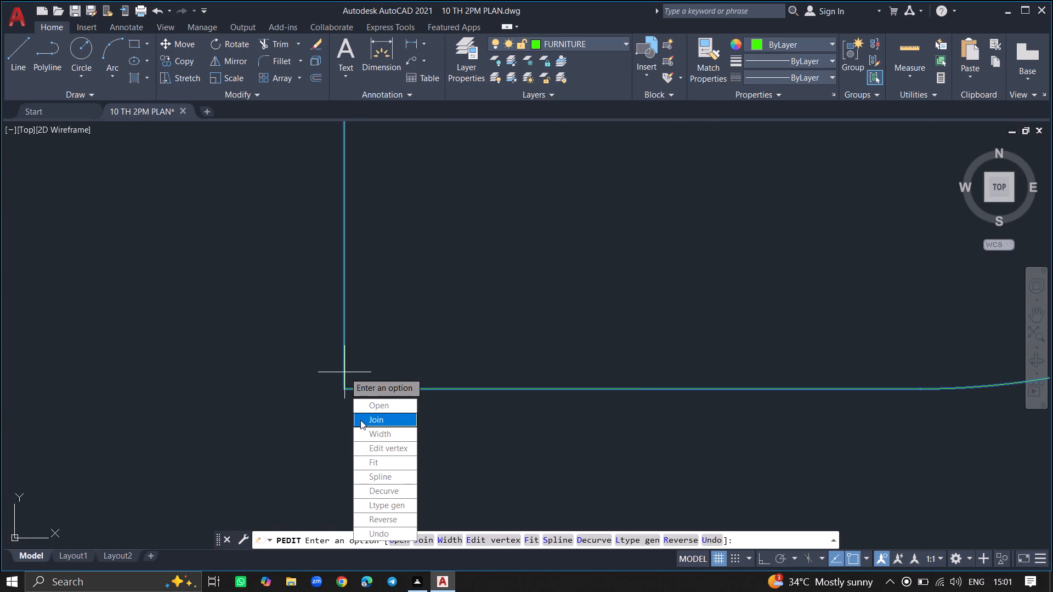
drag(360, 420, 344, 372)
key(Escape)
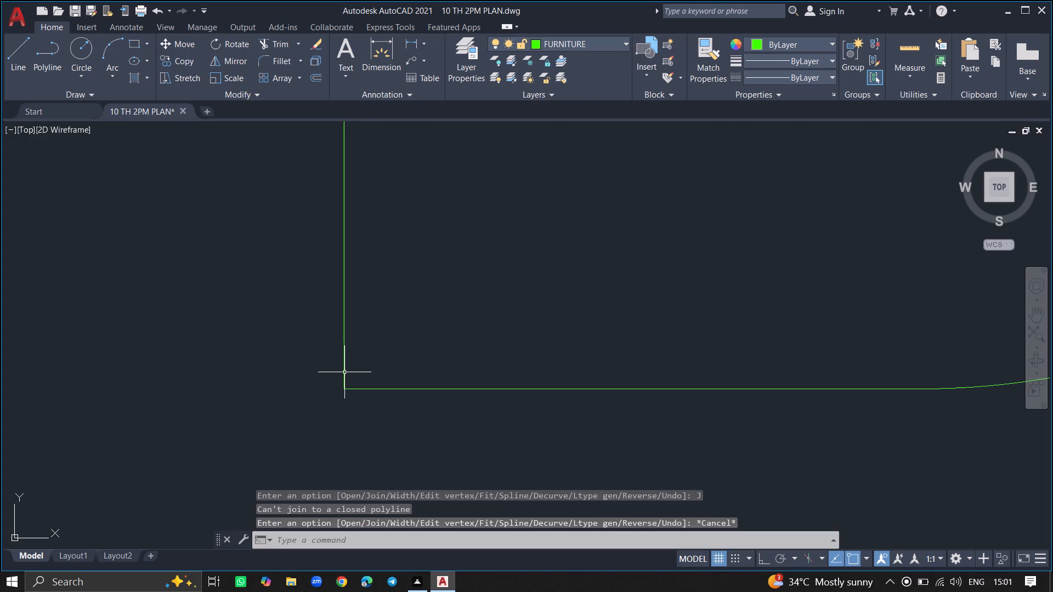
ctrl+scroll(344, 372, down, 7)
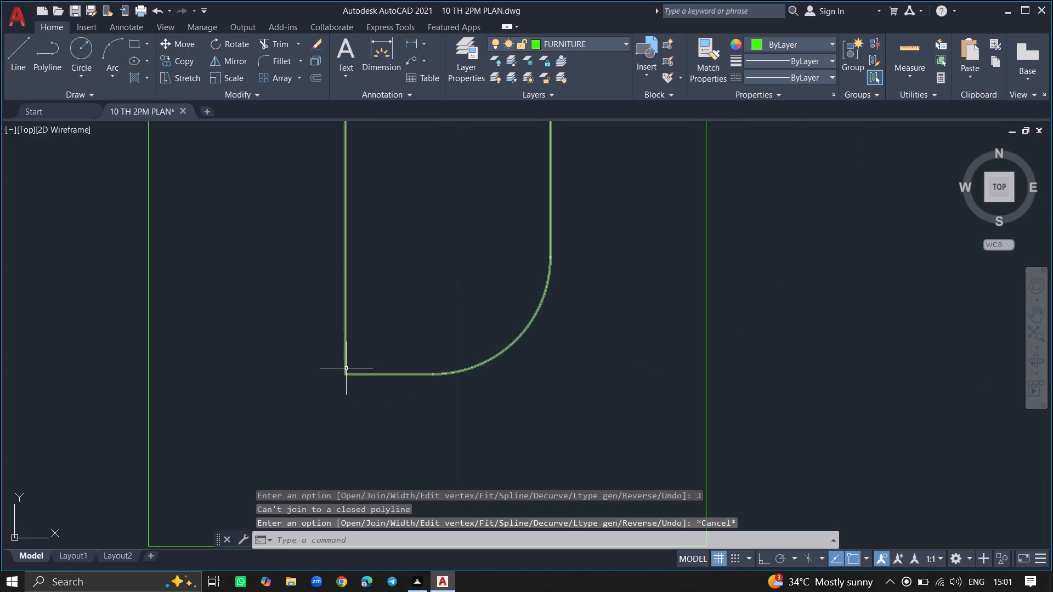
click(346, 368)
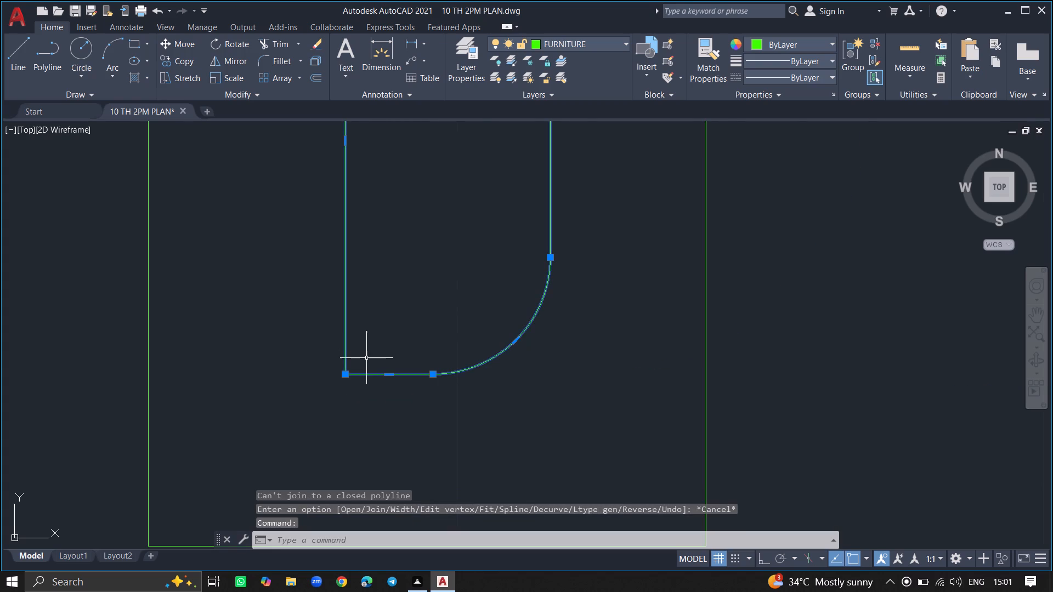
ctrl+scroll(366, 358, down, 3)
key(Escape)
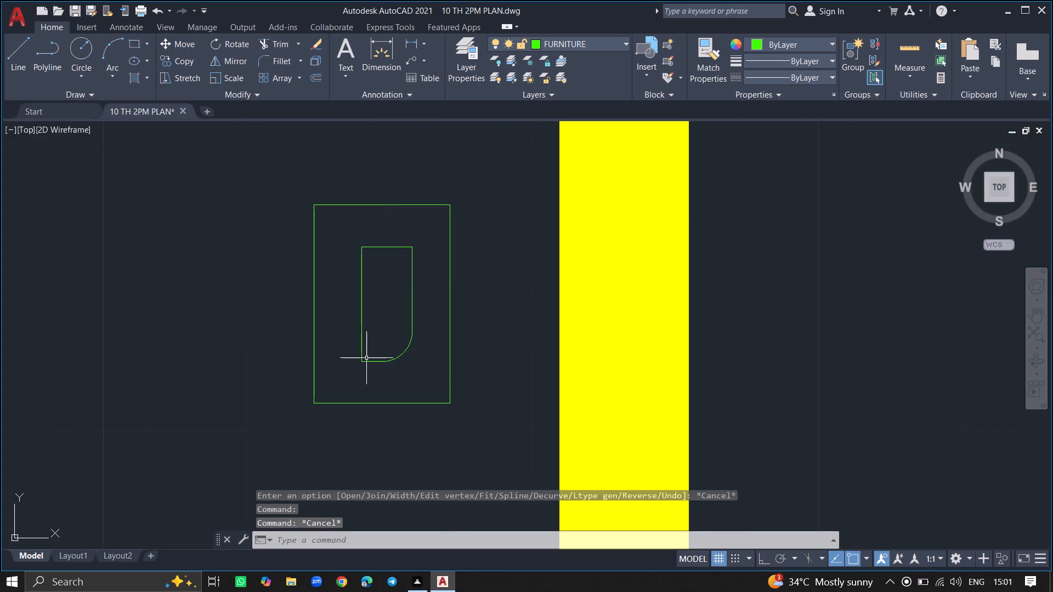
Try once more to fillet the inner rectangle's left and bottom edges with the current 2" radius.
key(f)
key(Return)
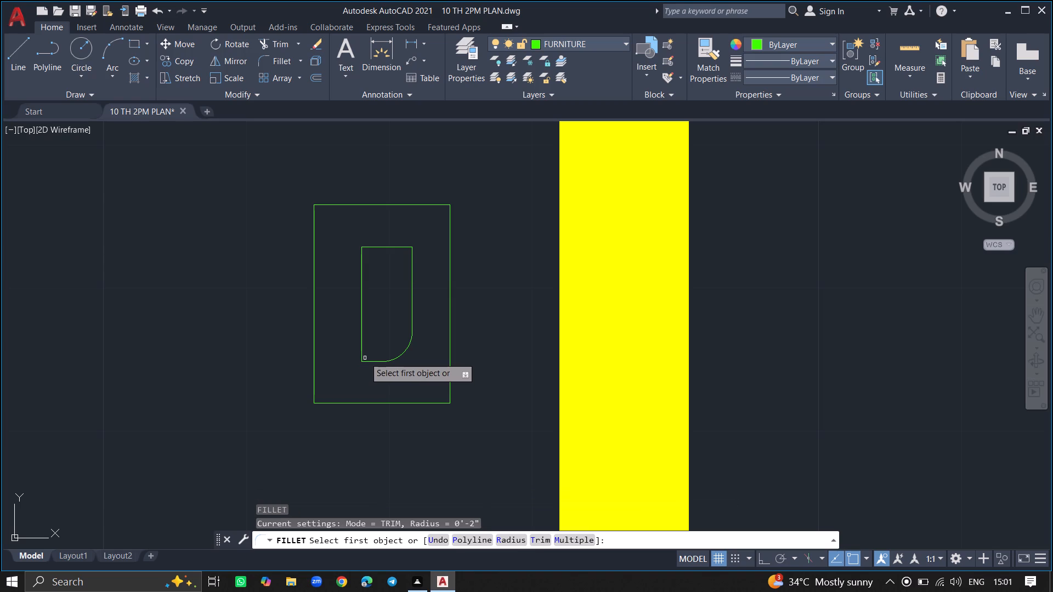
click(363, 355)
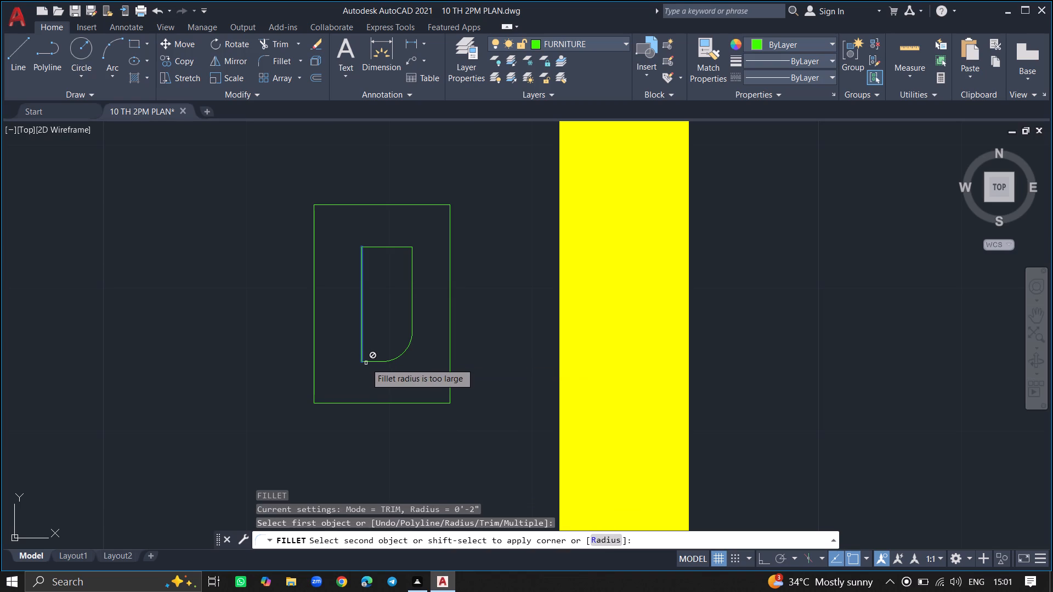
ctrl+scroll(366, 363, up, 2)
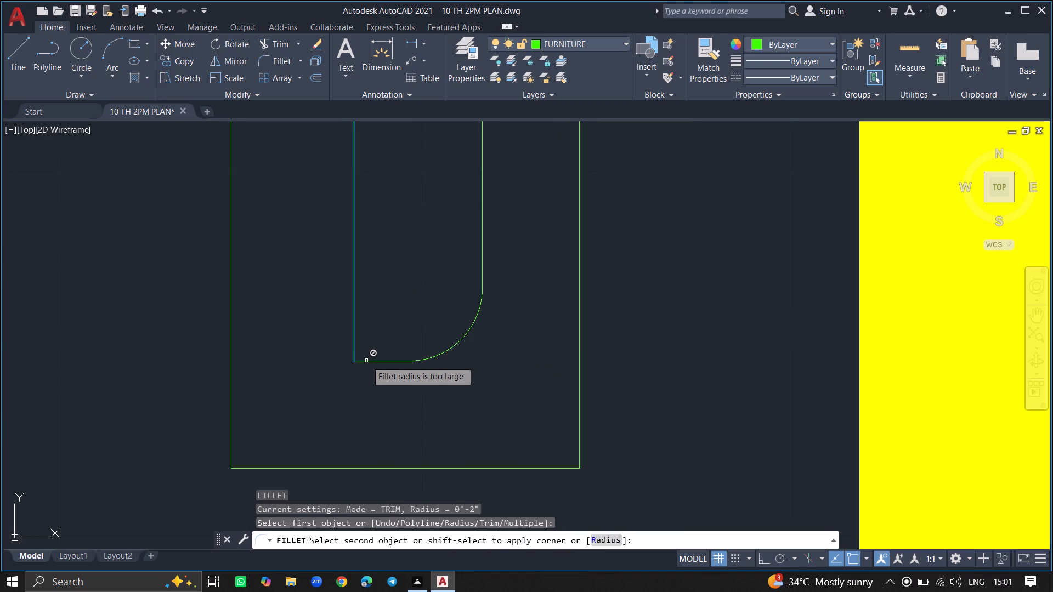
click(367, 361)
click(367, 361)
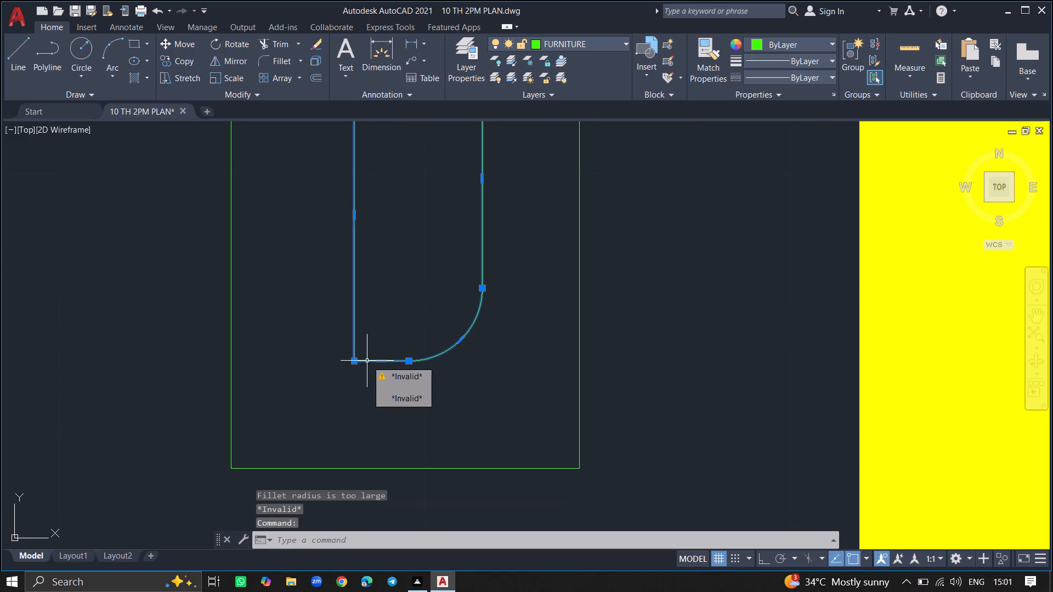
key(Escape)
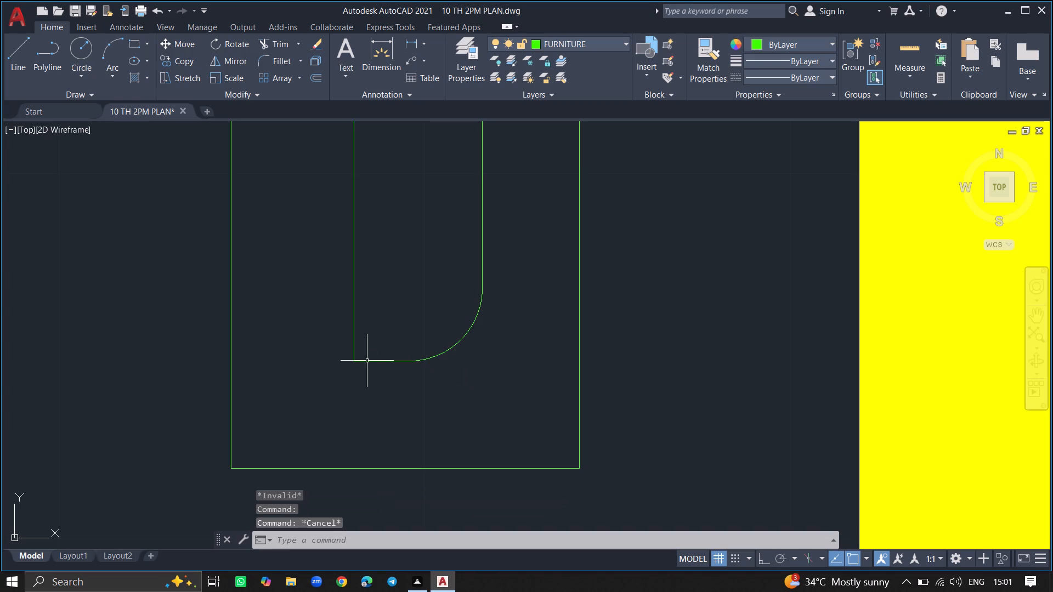
Undo the earlier fillet attempts on the inner rectangle, back to its square-cornered shape.
key(ctrl+z)
key(ctrl+z)
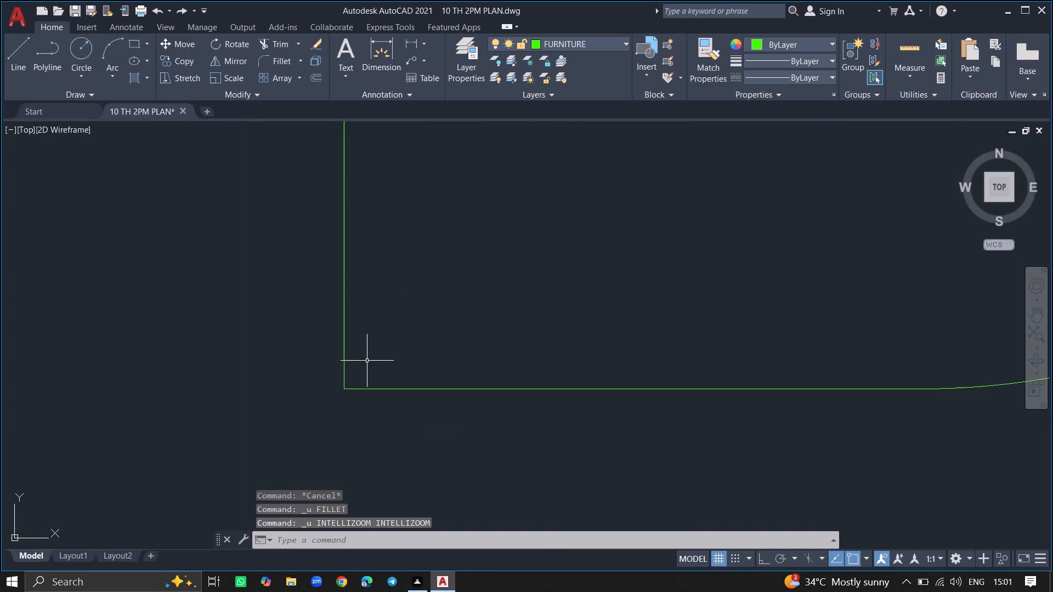
key(ctrl+z)
key(ctrl+z)
key(ctrl+z)
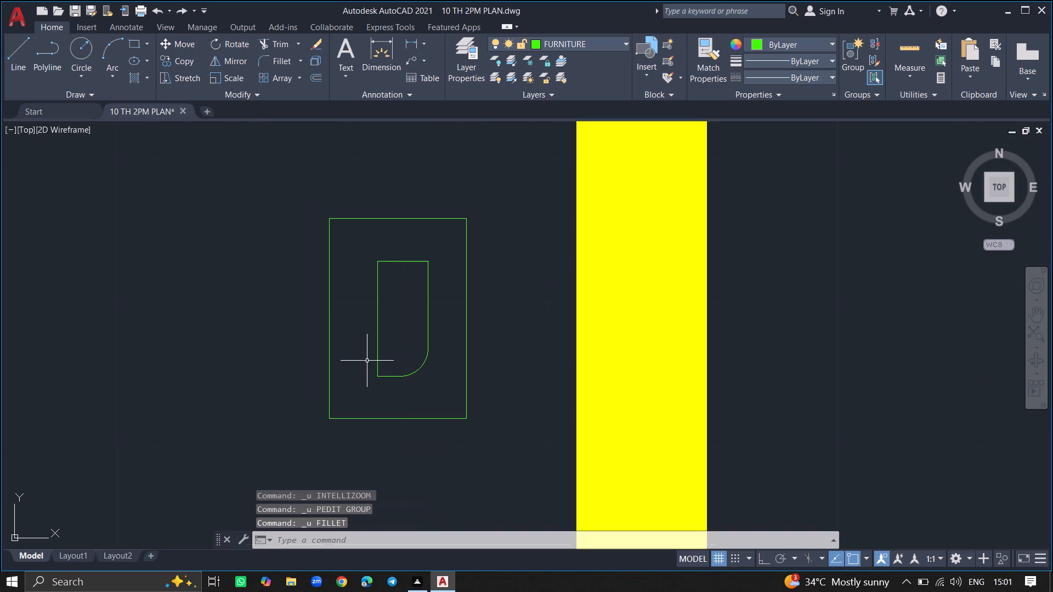
key(ctrl+z)
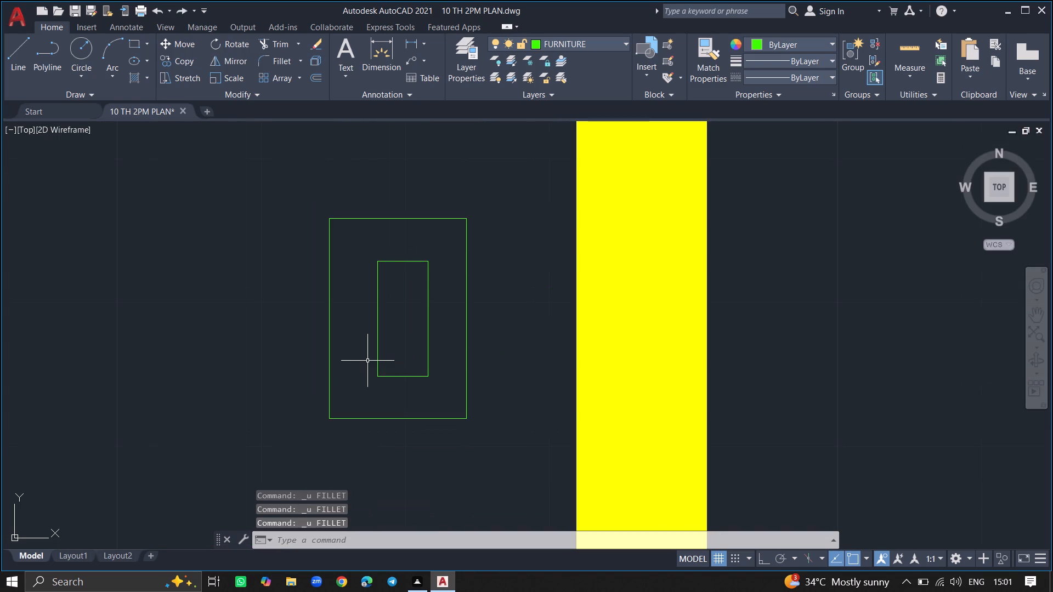
Fillet the inner rectangle's lower-left and lower-right corners with a 1" radius.
key(f)
key(Return)
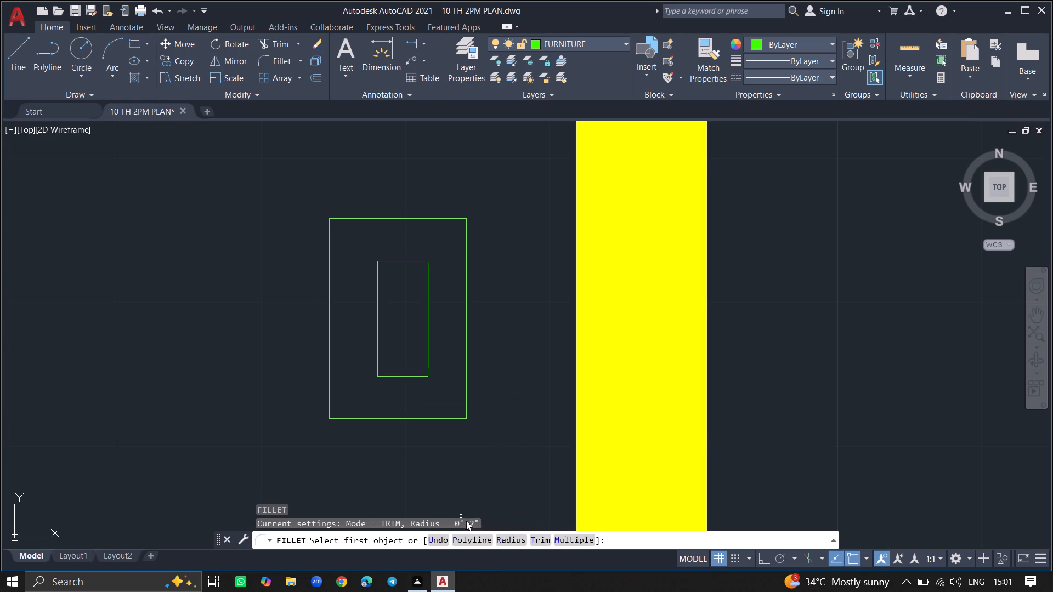
click(509, 540)
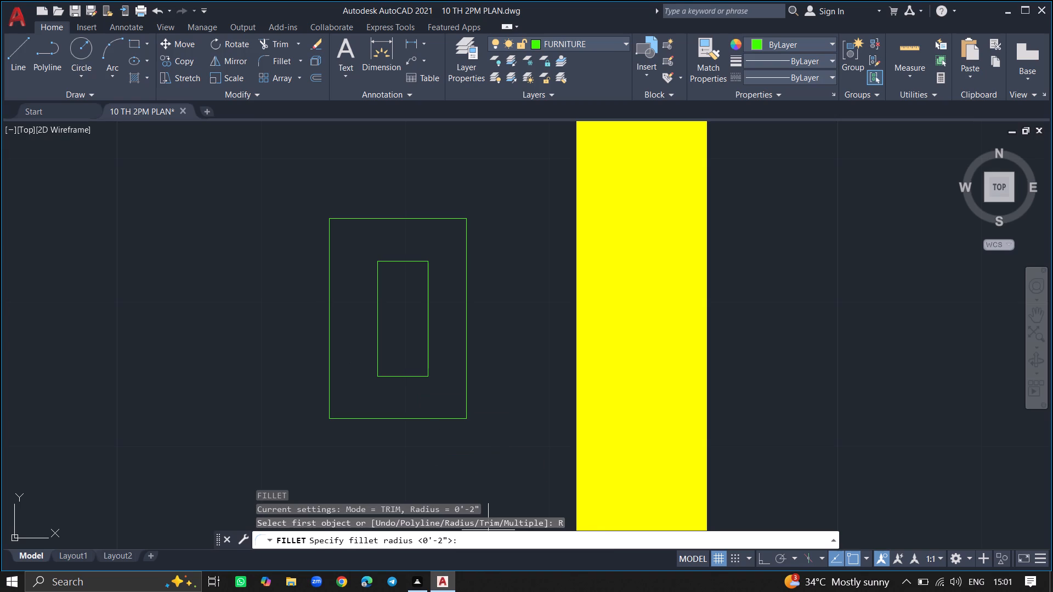
text(1")
key(Return)
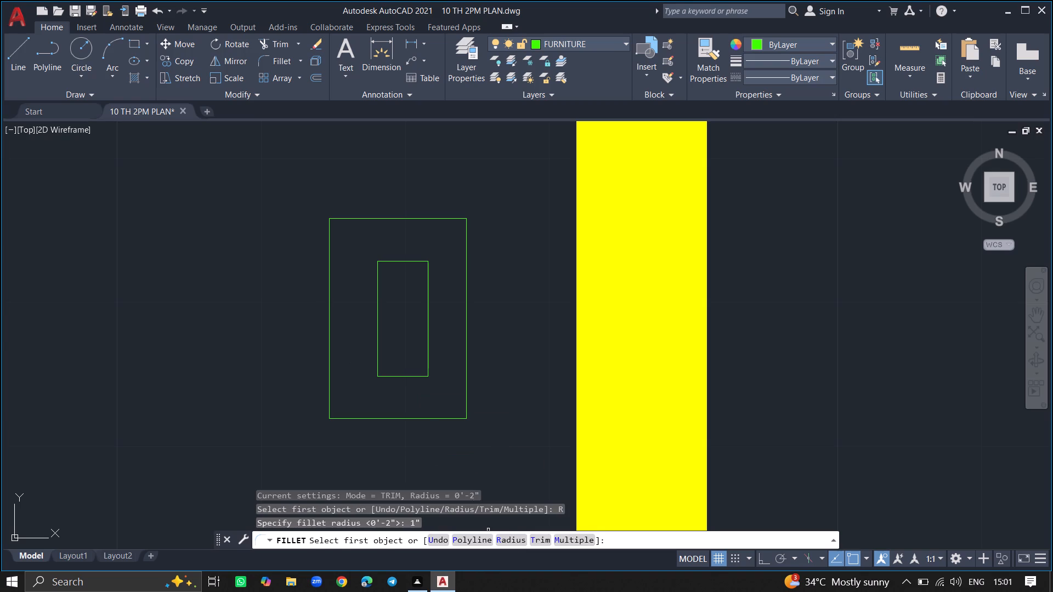
click(378, 366)
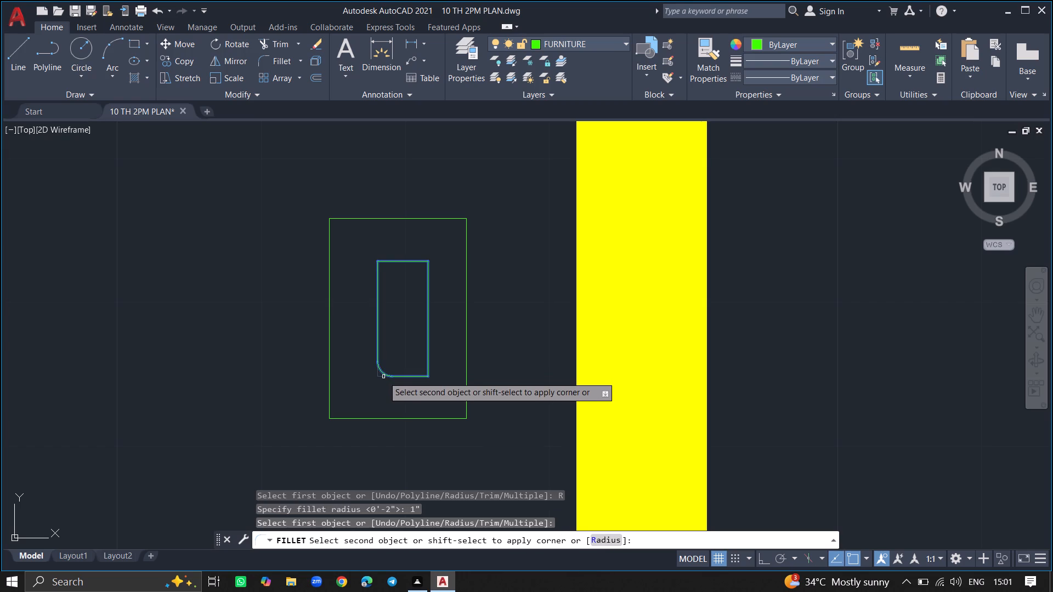
click(383, 377)
key(space)
ctrl+scroll(421, 359, up, 2)
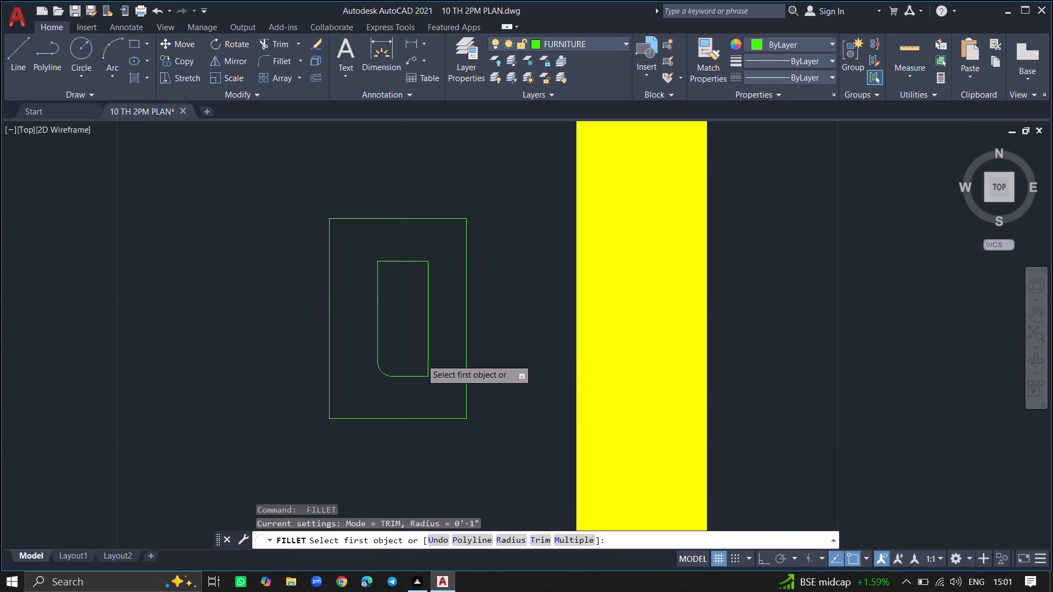
click(436, 360)
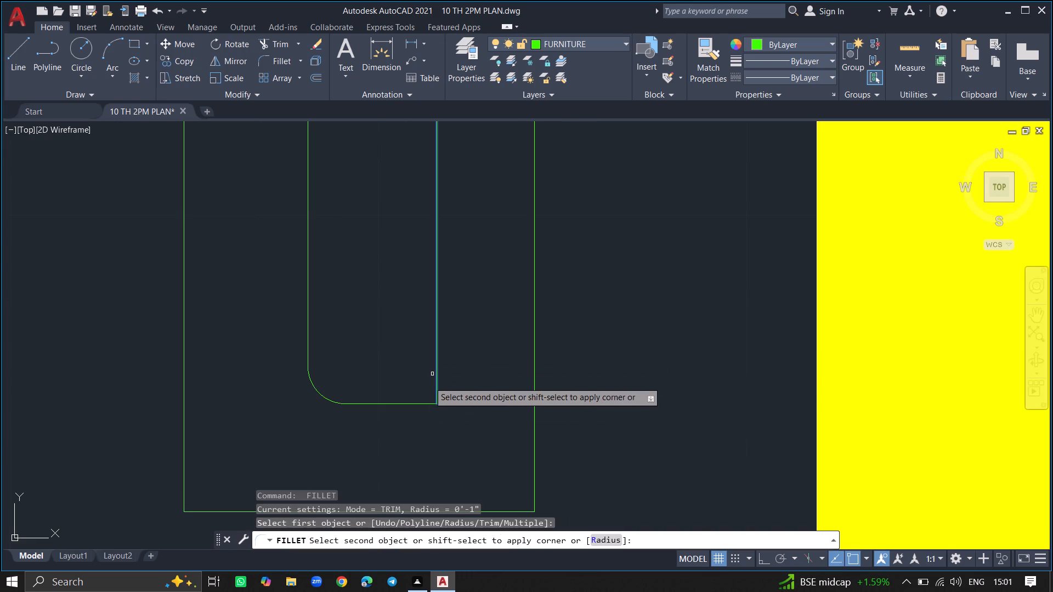
click(416, 403)
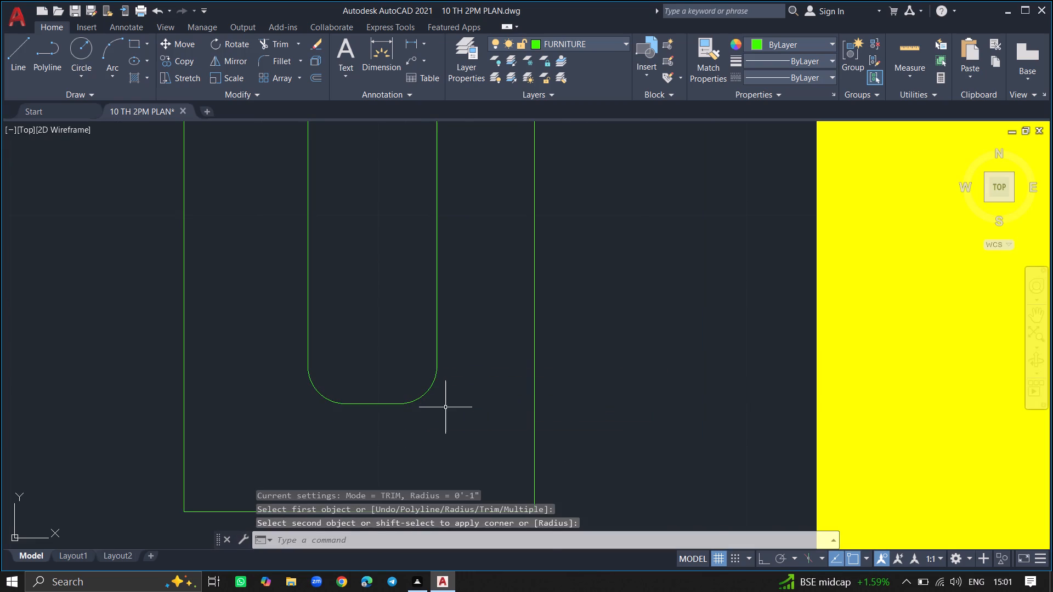
Fillet the inner rectangle's upper-left and upper-right corners with the same 1" radius.
ctrl+scroll(446, 407, down, 4)
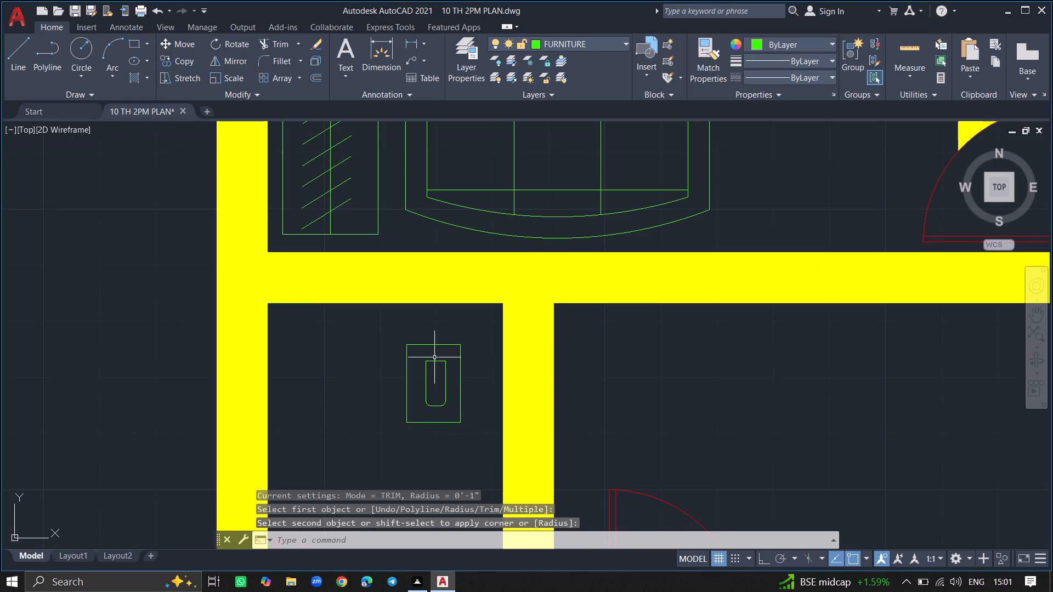
ctrl+scroll(434, 357, up, 3)
ctrl+scroll(396, 378, down, 2)
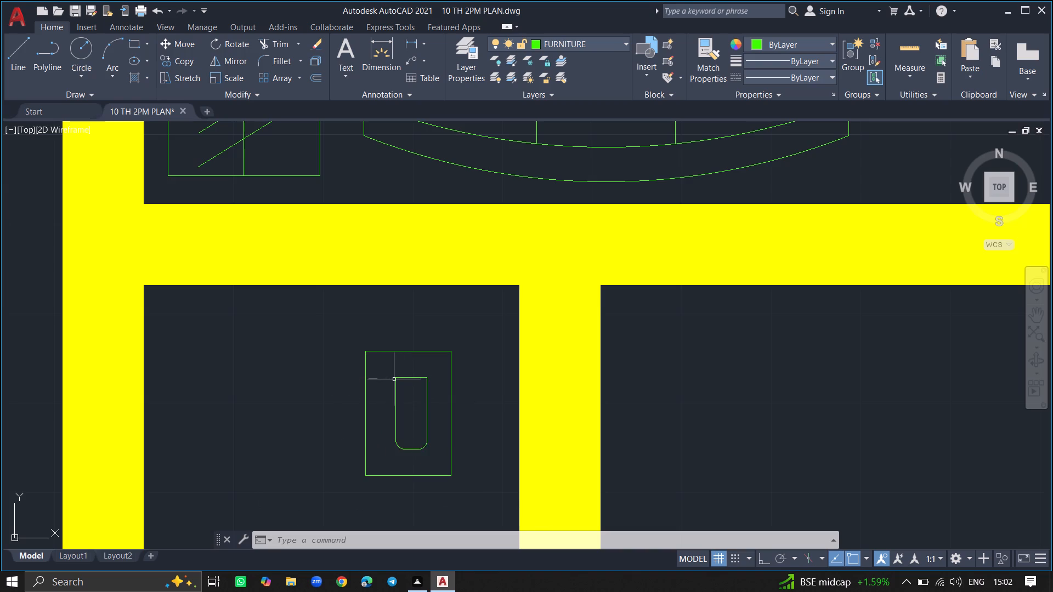
ctrl+scroll(417, 402, up, 3)
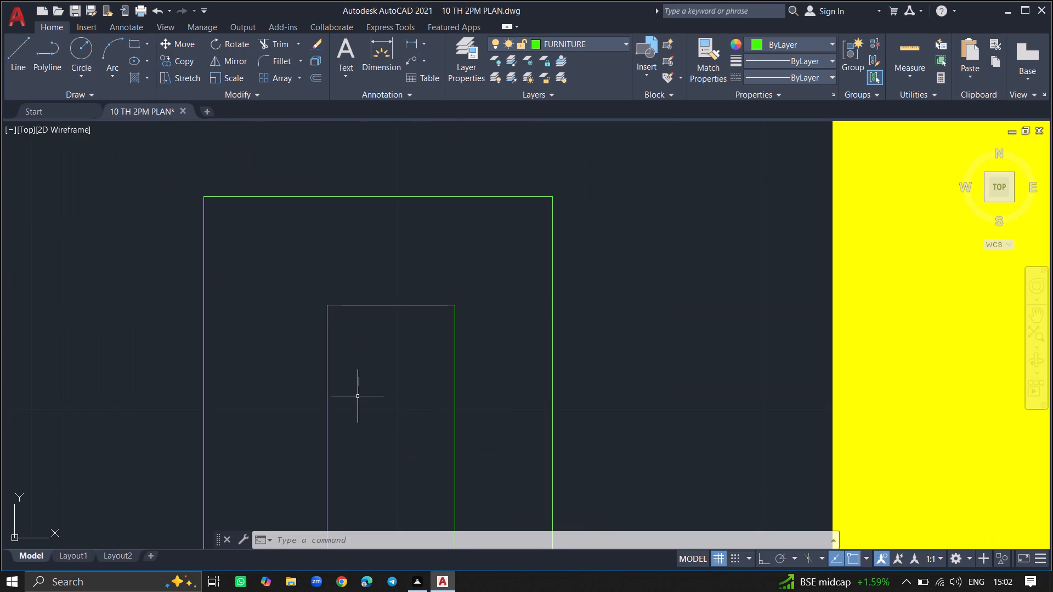
key(f)
key(Return)
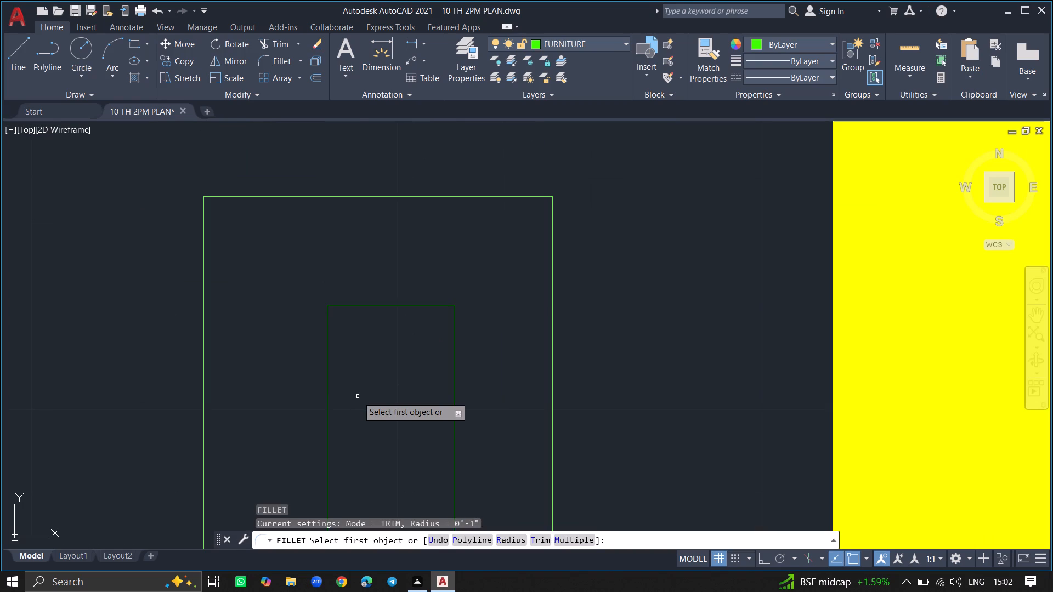
click(327, 359)
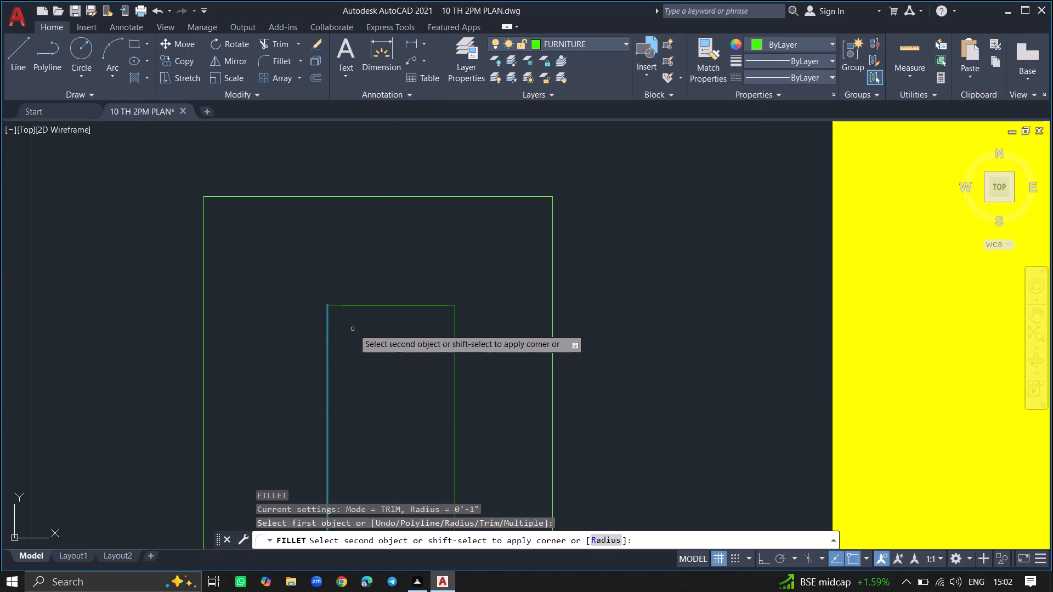
click(360, 306)
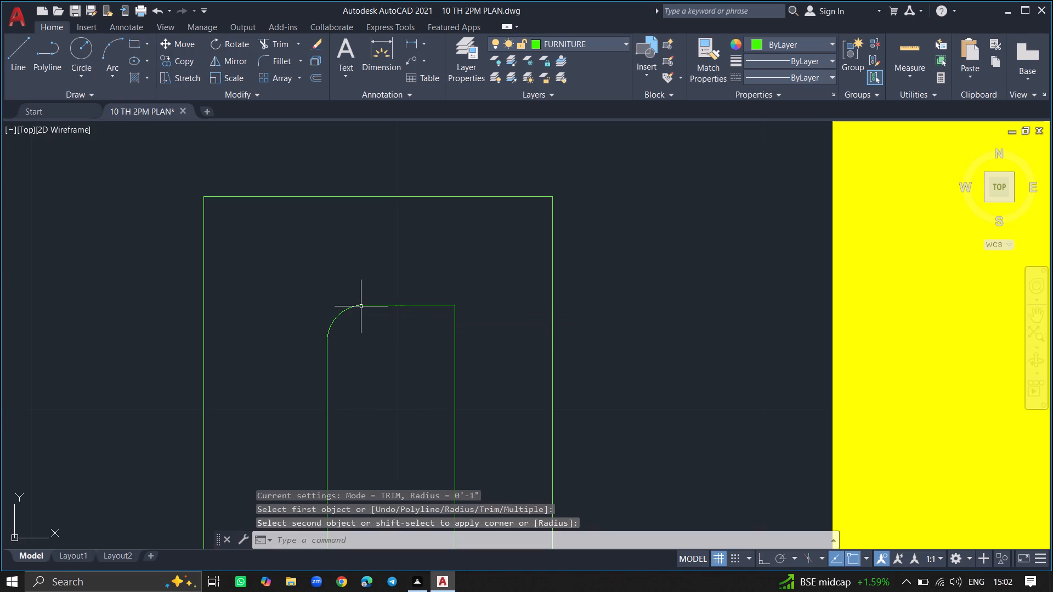
key(space)
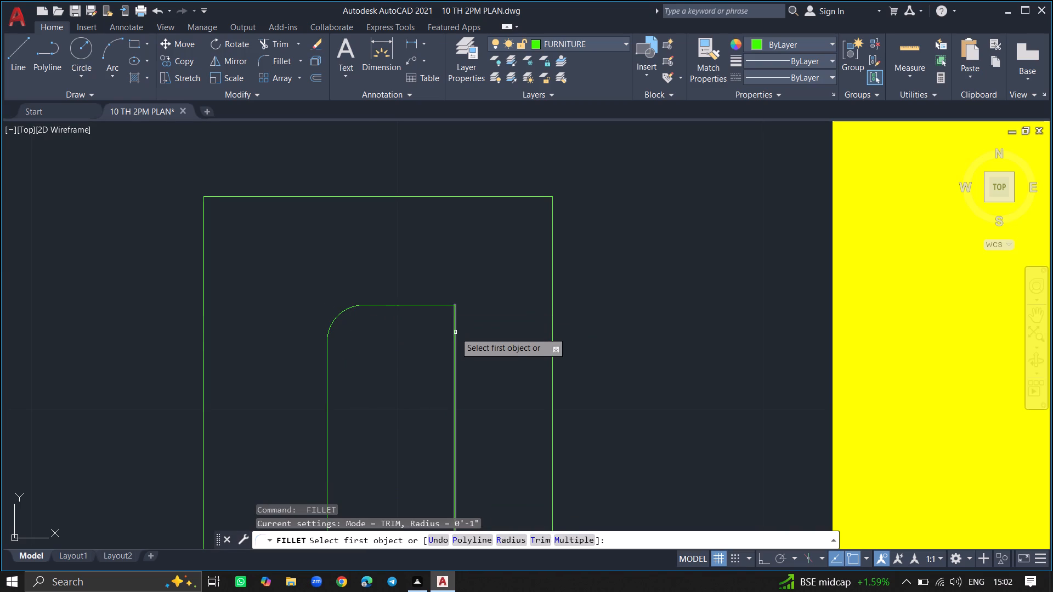
click(456, 332)
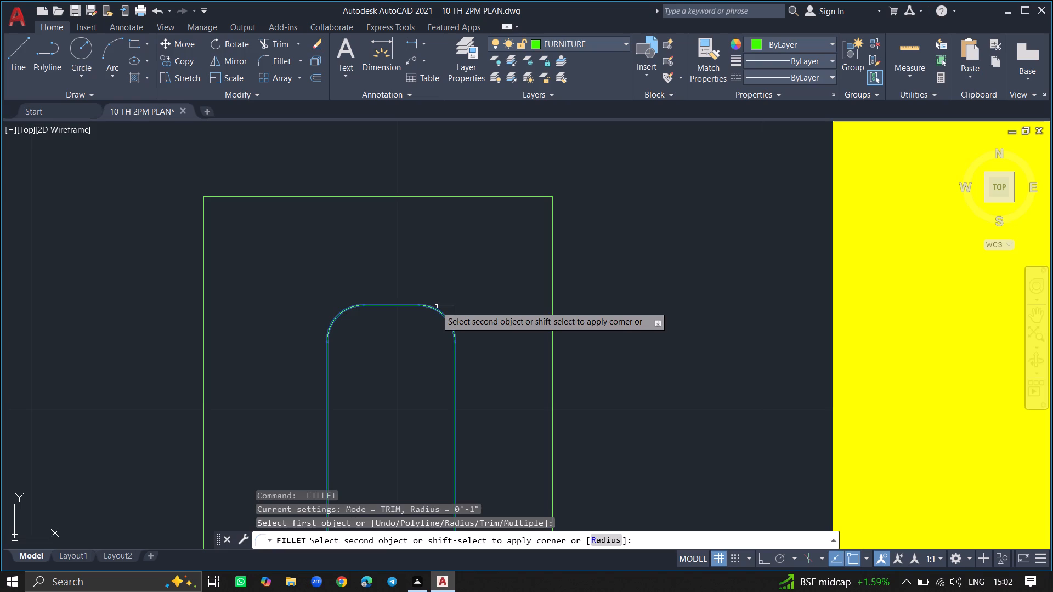
drag(436, 306, 448, 301)
key(Return)
ctrl+scroll(448, 301, down, 3)
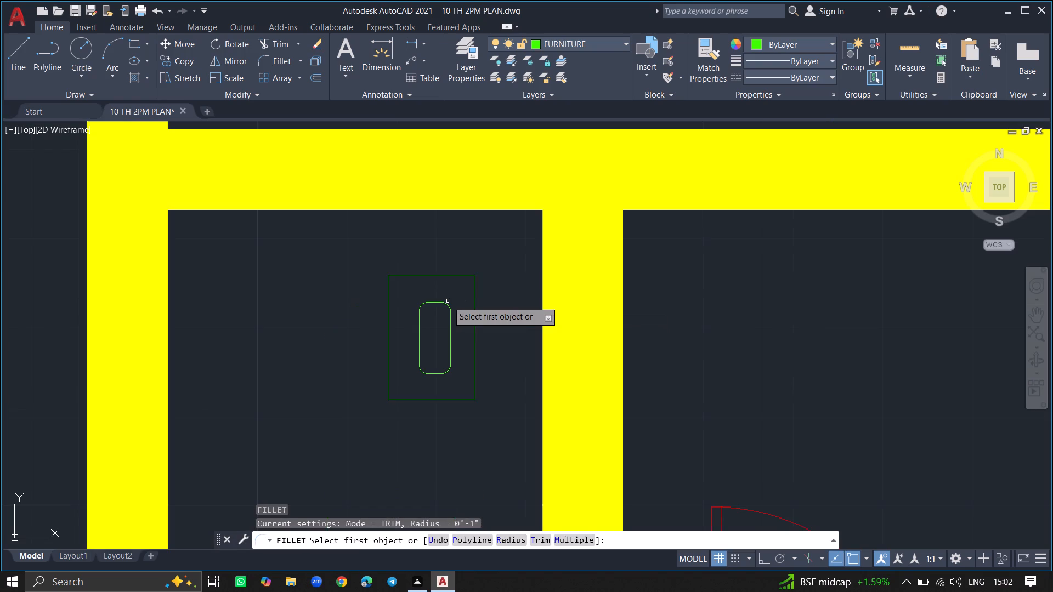
key(Return)
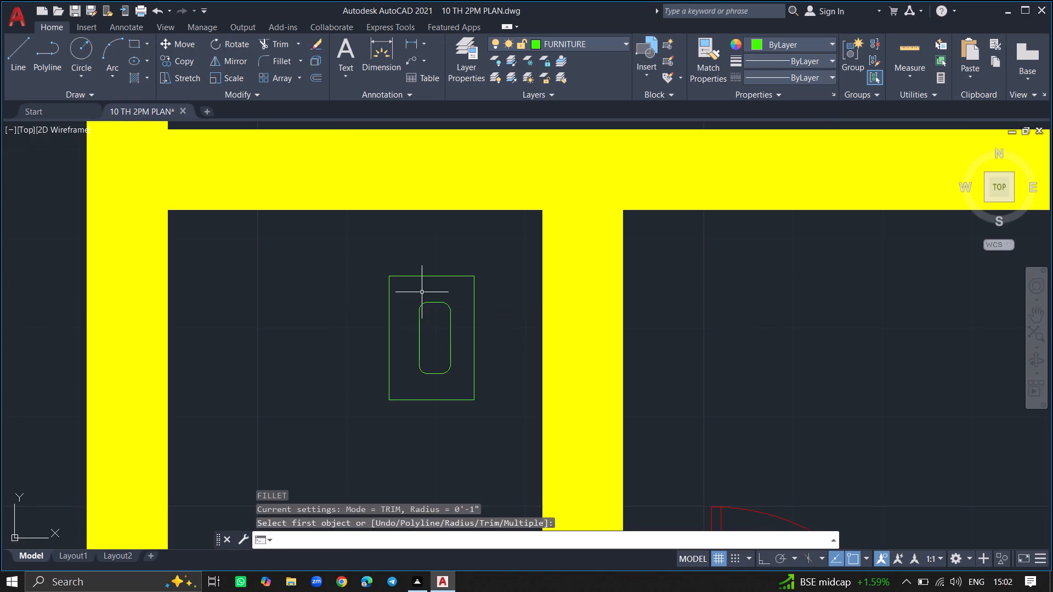
Draw a rectangle about 5" by 9" around the rounded inner shape, inside the outer rectangle.
ctrl+scroll(422, 292, up, 1)
text(REC)
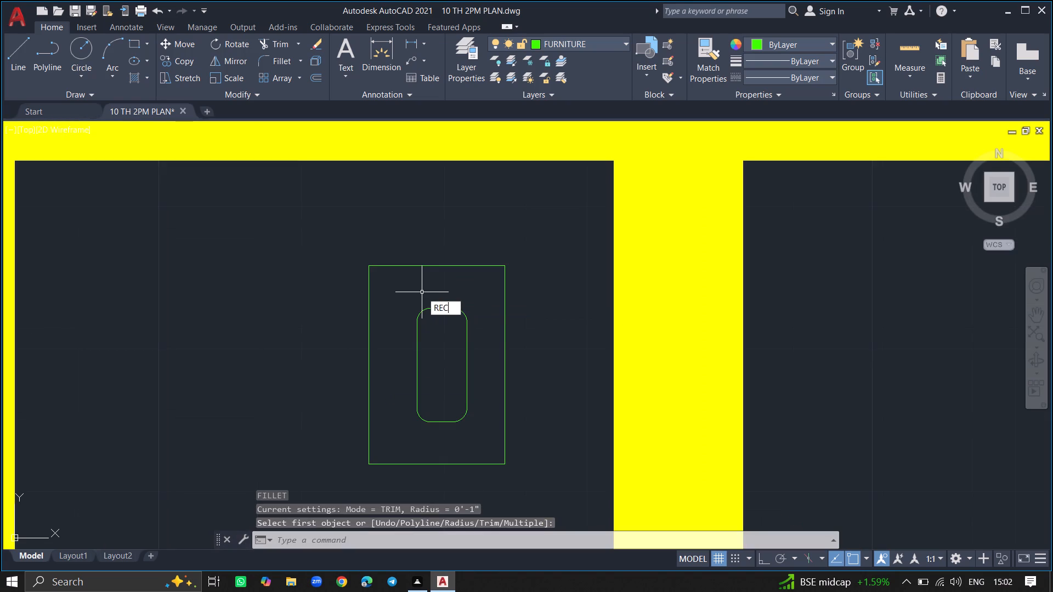
key(Return)
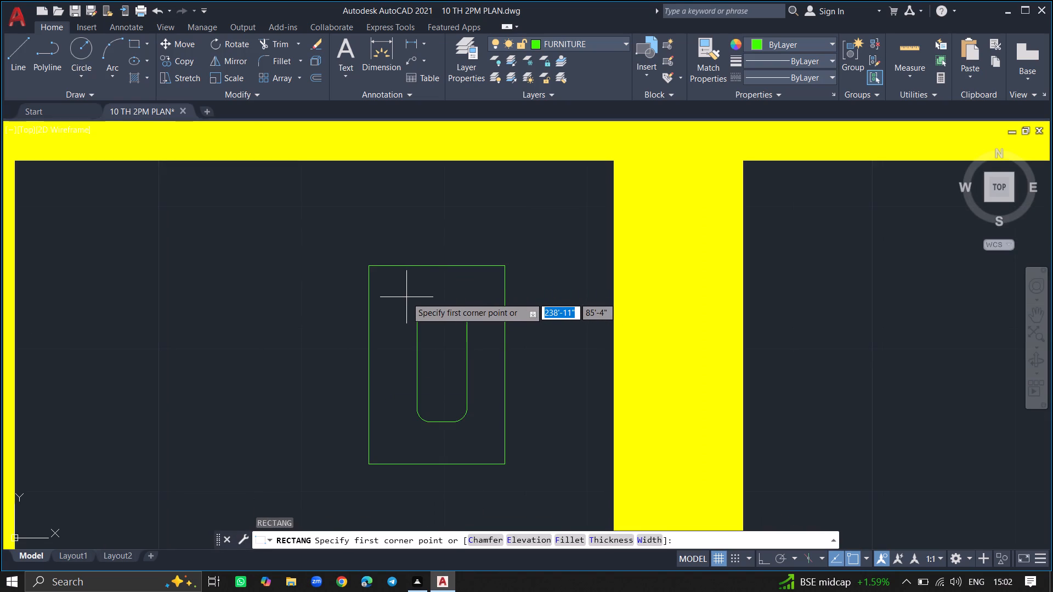
drag(406, 297, 492, 350)
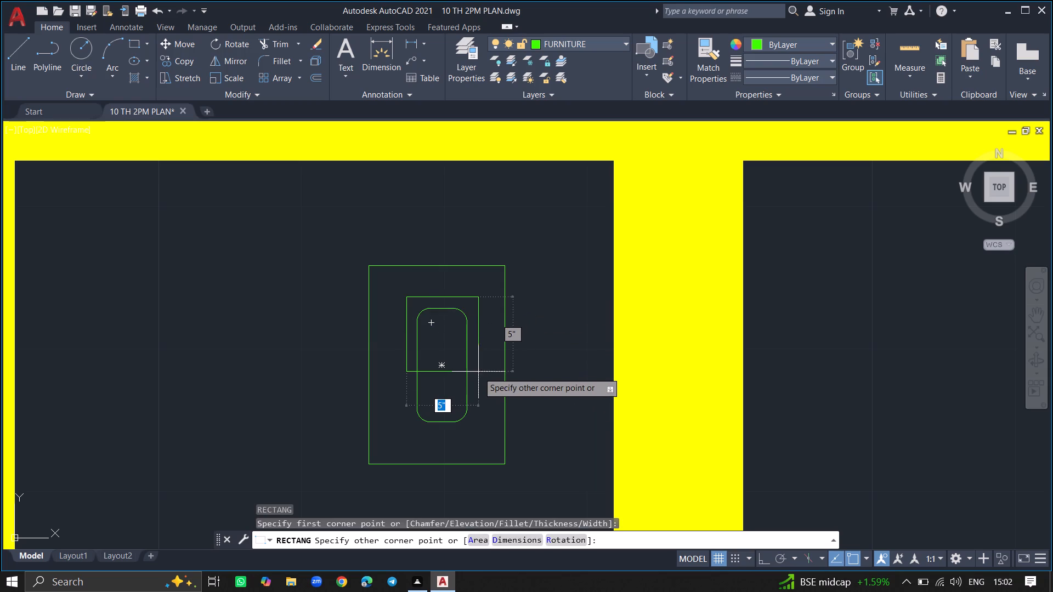
click(474, 431)
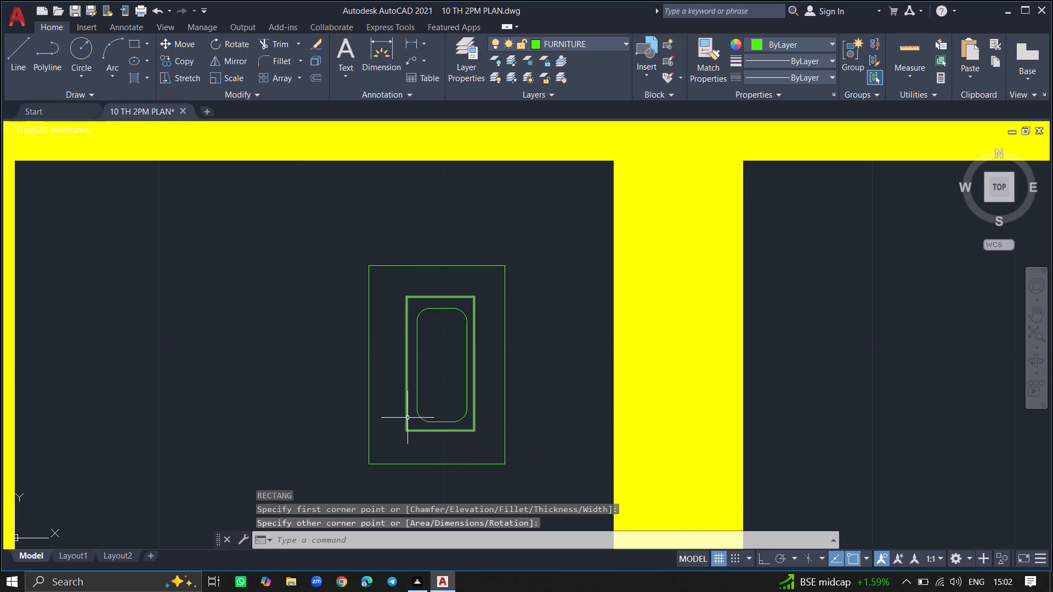
Draw two short horizontal lines from the rounded shape's left-side arc ends to the surrounding rectangle's left edge, lower one first.
ctrl+scroll(407, 418, up, 3)
key(l)
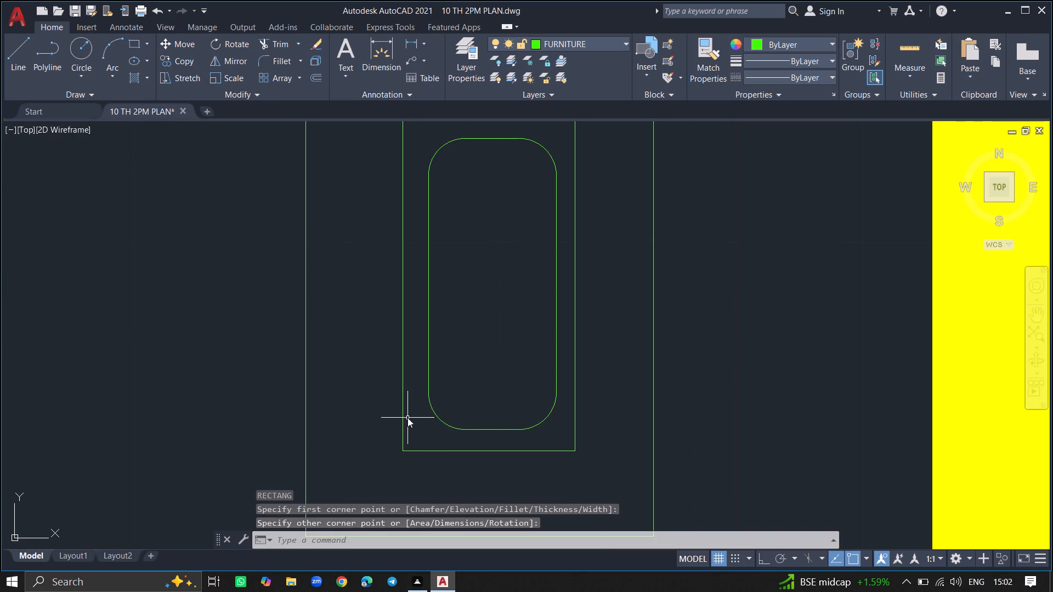
key(Return)
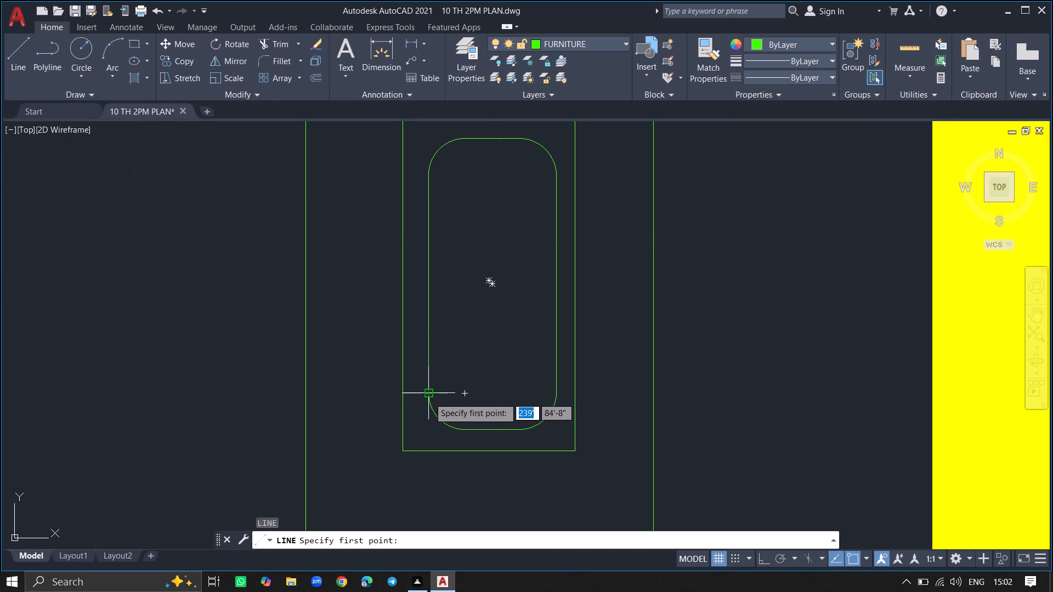
drag(429, 397, 405, 397)
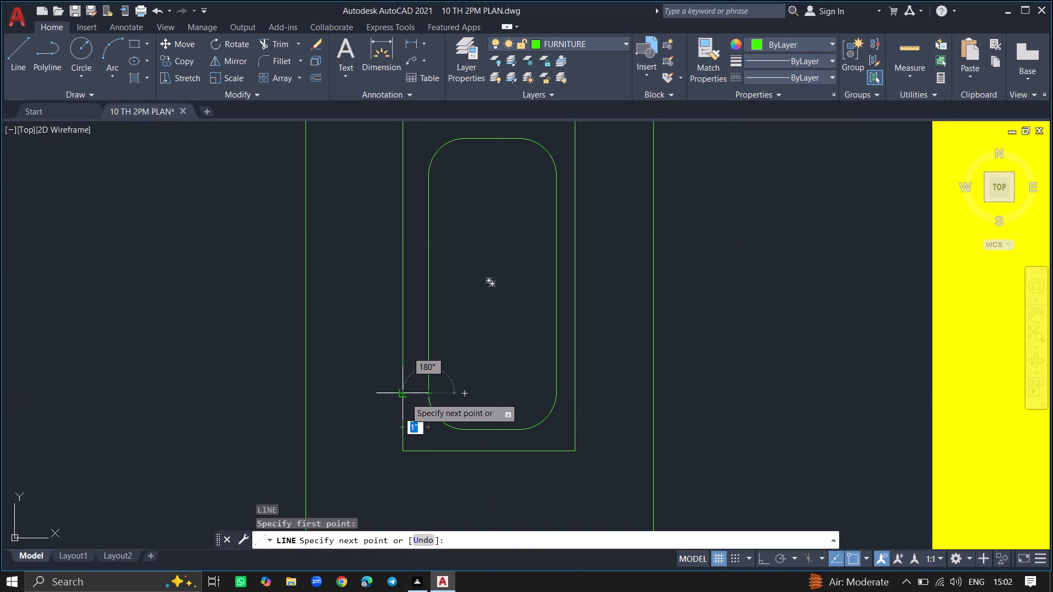
click(405, 397)
key(Return)
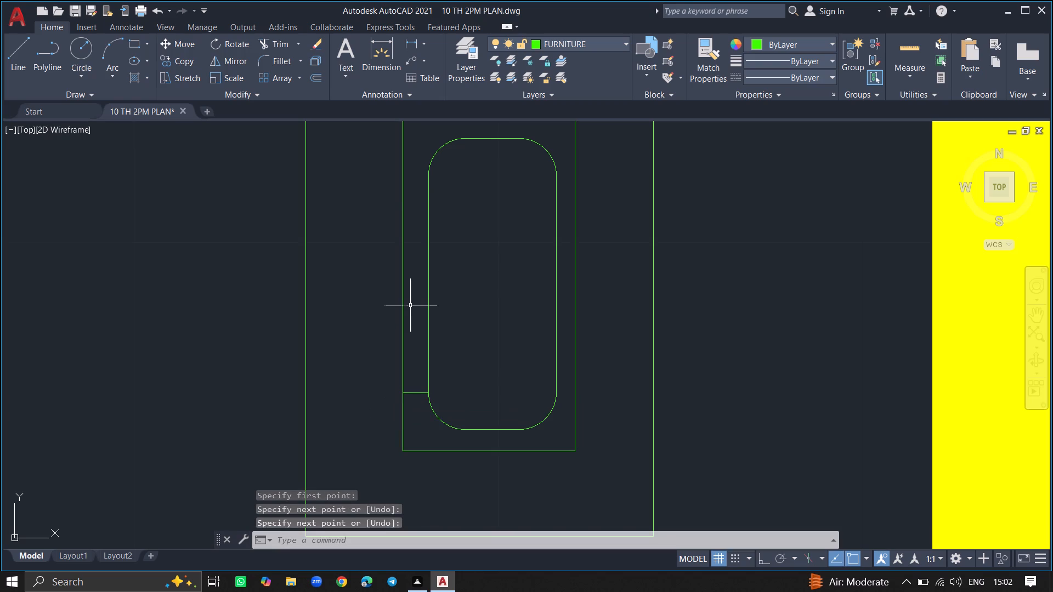
key(l)
key(Return)
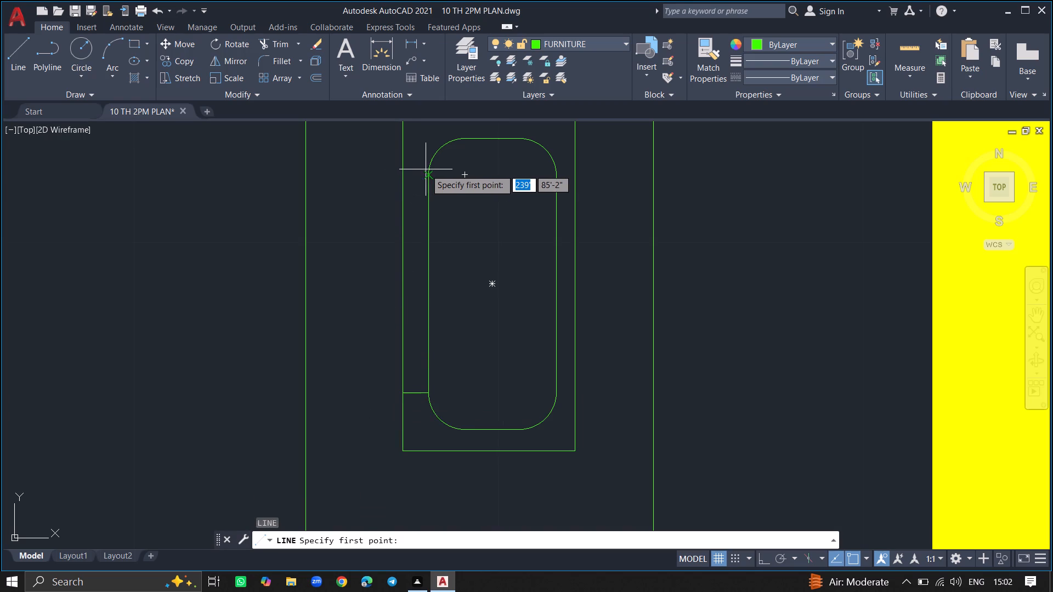
click(430, 179)
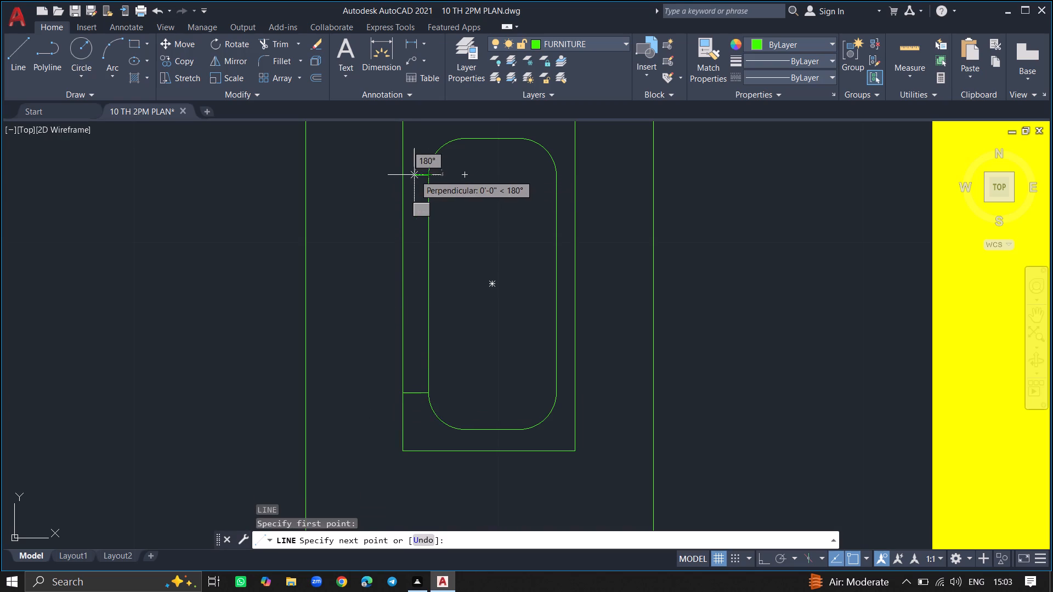
click(401, 175)
key(Return)
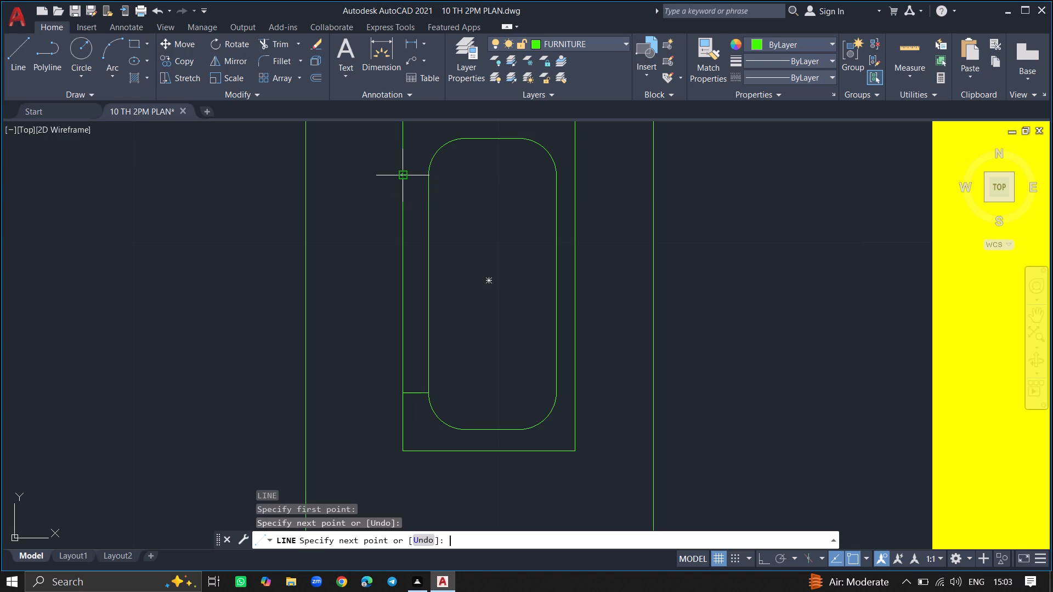
Draw a short horizontal line from the rounded shape's upper-right arc end to the surrounding rectangle's right edge.
key(l)
key(Return)
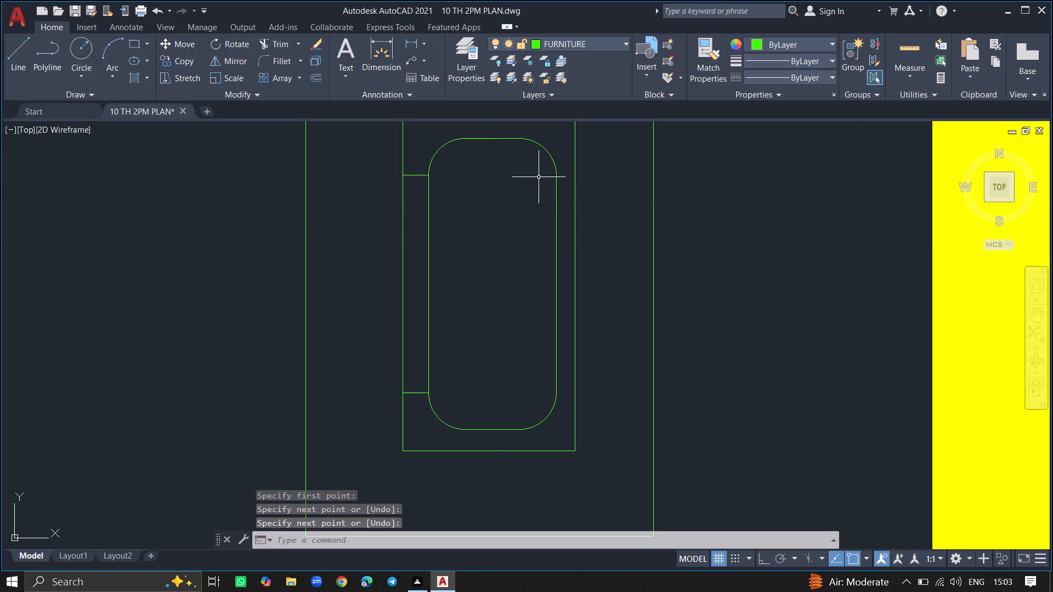
click(556, 175)
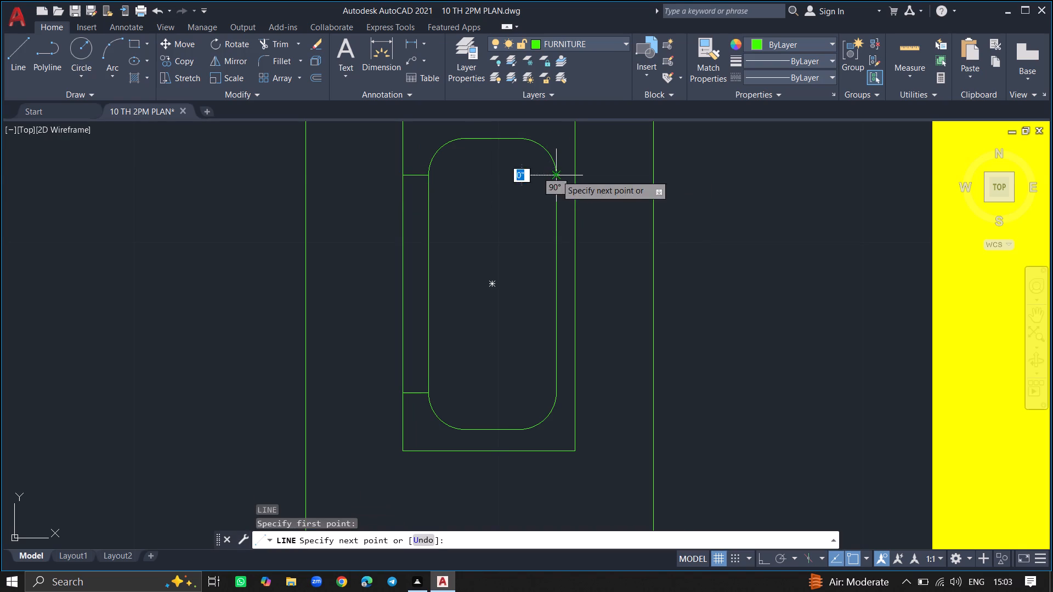
click(574, 175)
key(Return)
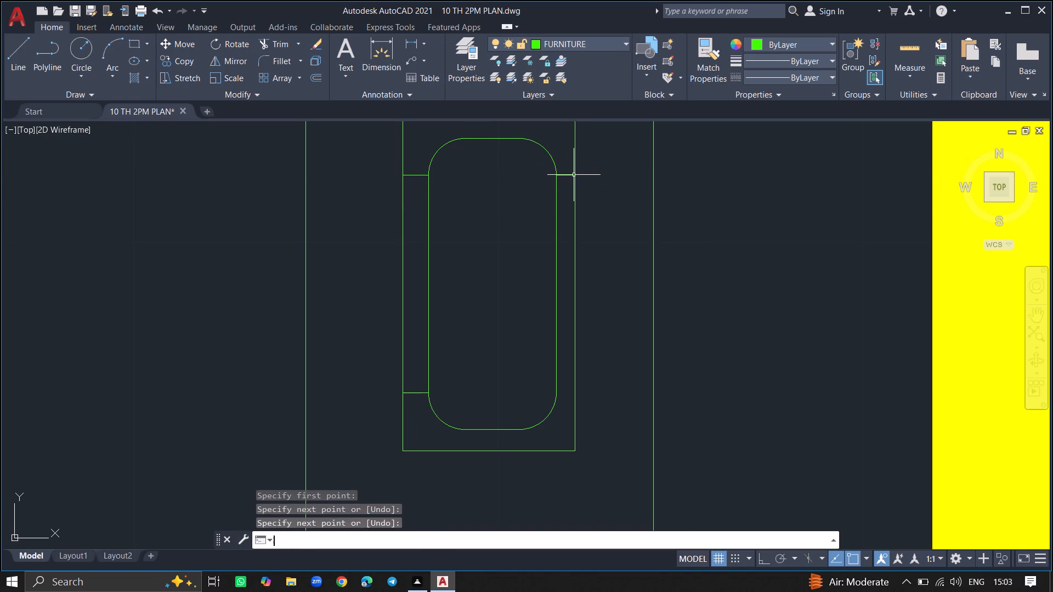
Draw a short horizontal line from the rounded shape's lower-right arc end to the surrounding rectangle's right edge.
key(l)
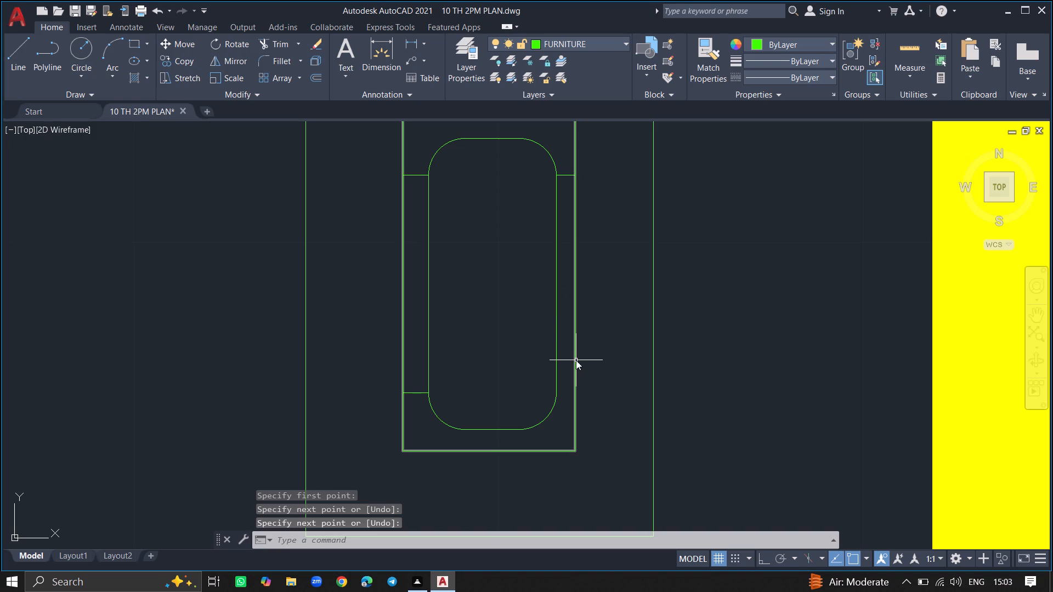
key(Return)
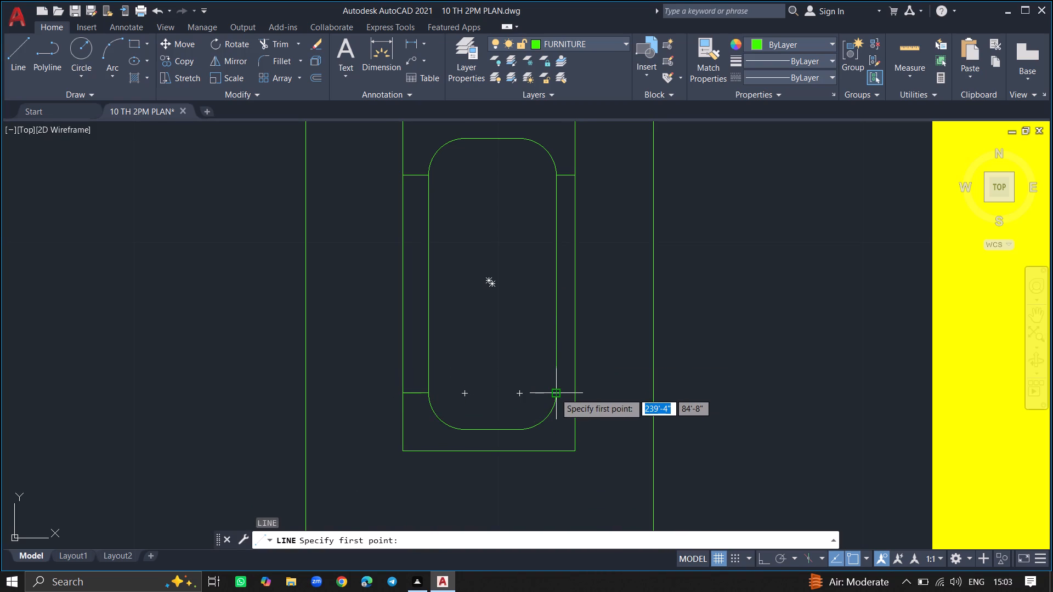
click(555, 393)
click(578, 396)
key(Return)
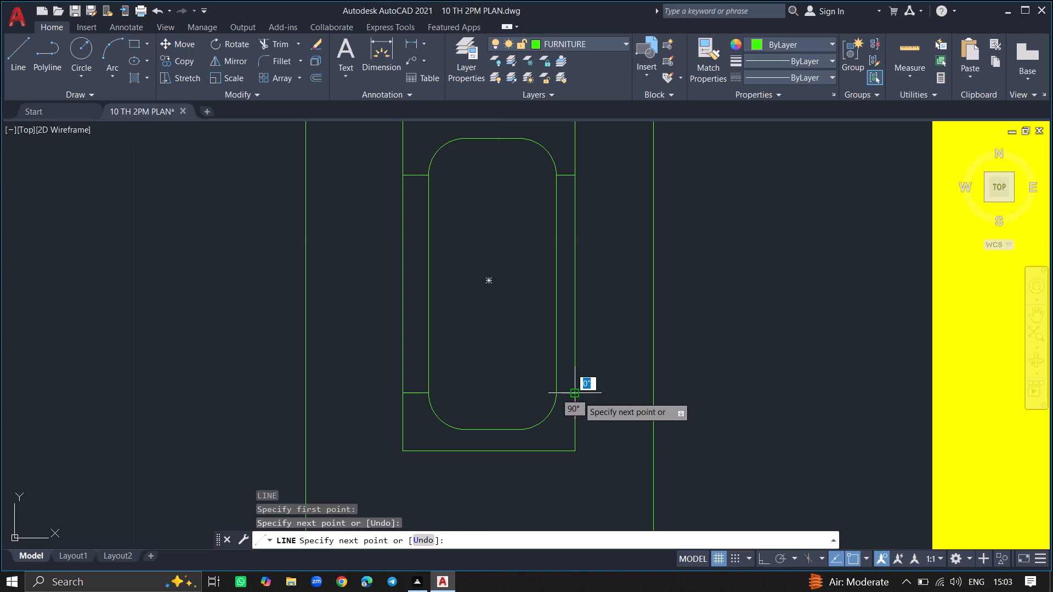
Copy the lower-left short line upward as an array of 10 items, fitted up to the upper-left short line.
click(417, 393)
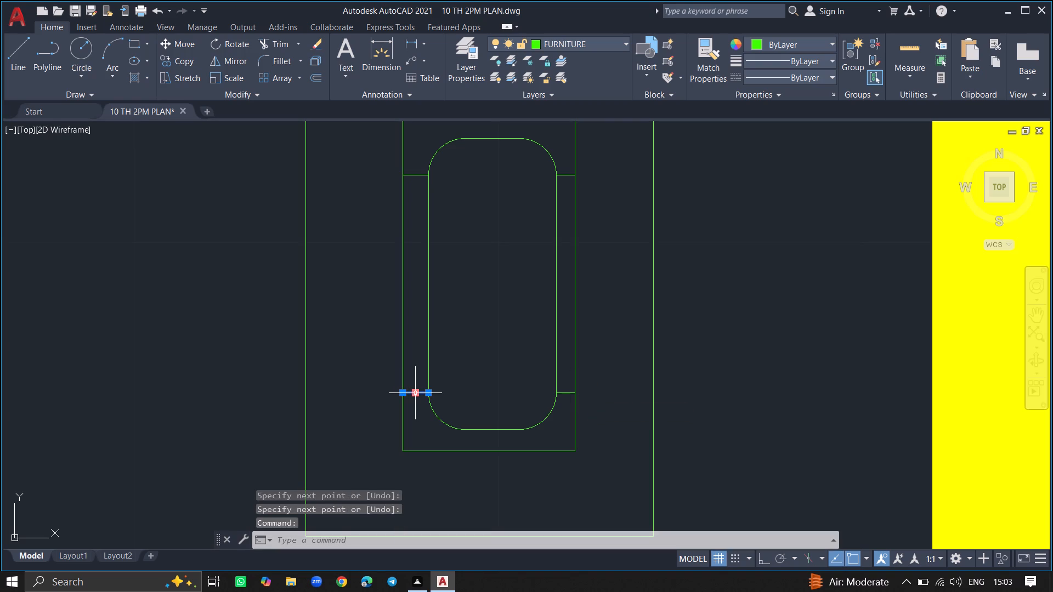
text(COPY)
key(Return)
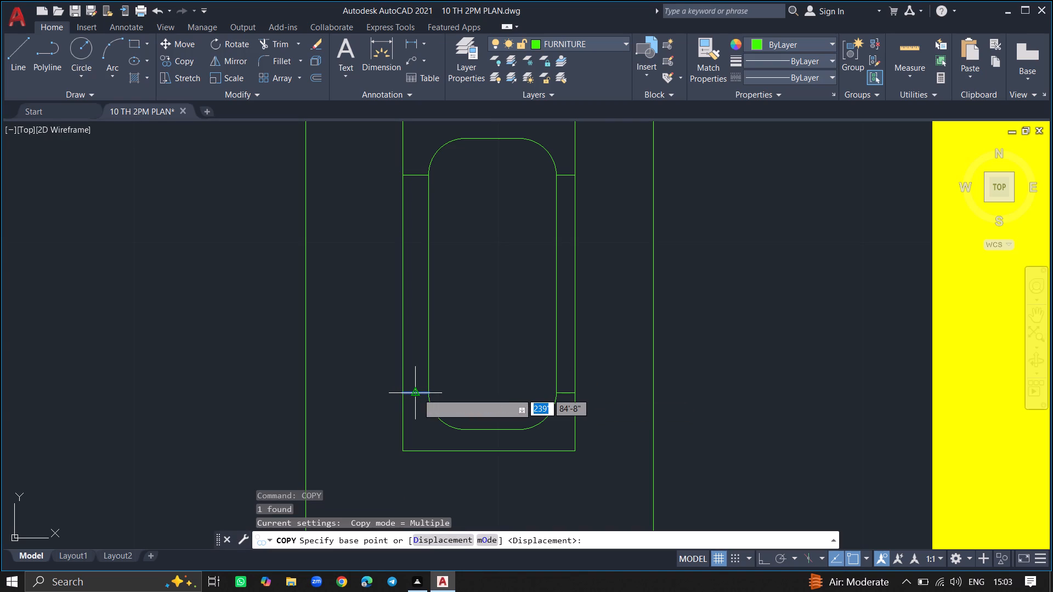
click(417, 393)
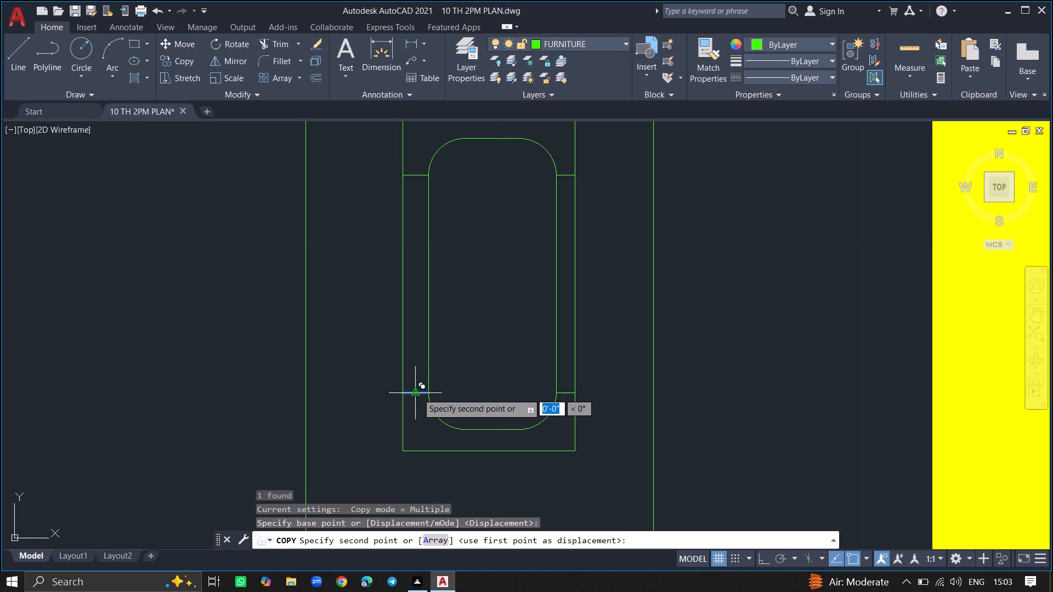
click(429, 540)
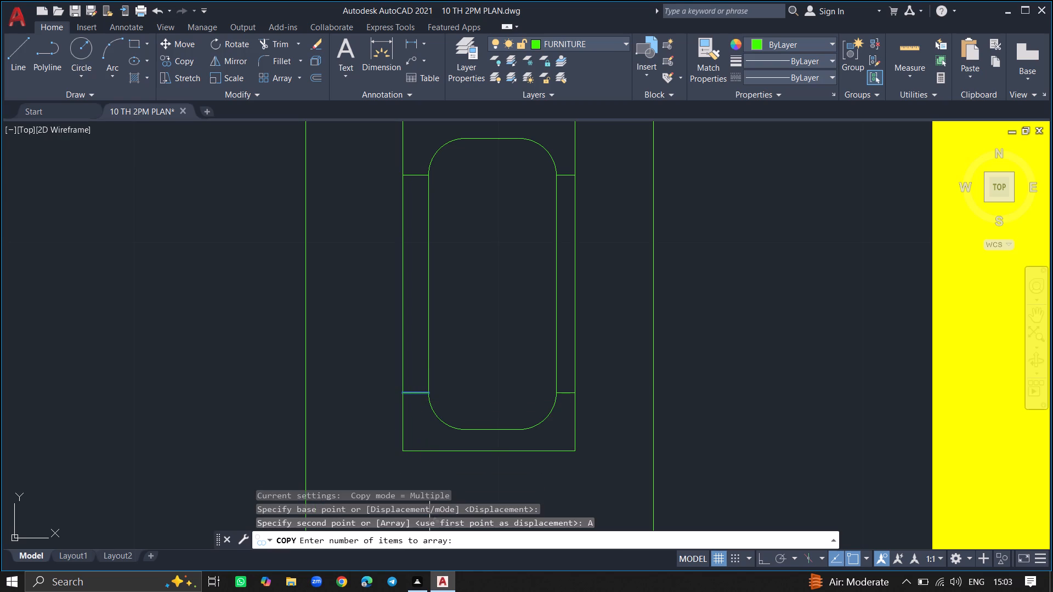
key(1)
key(0)
key(Return)
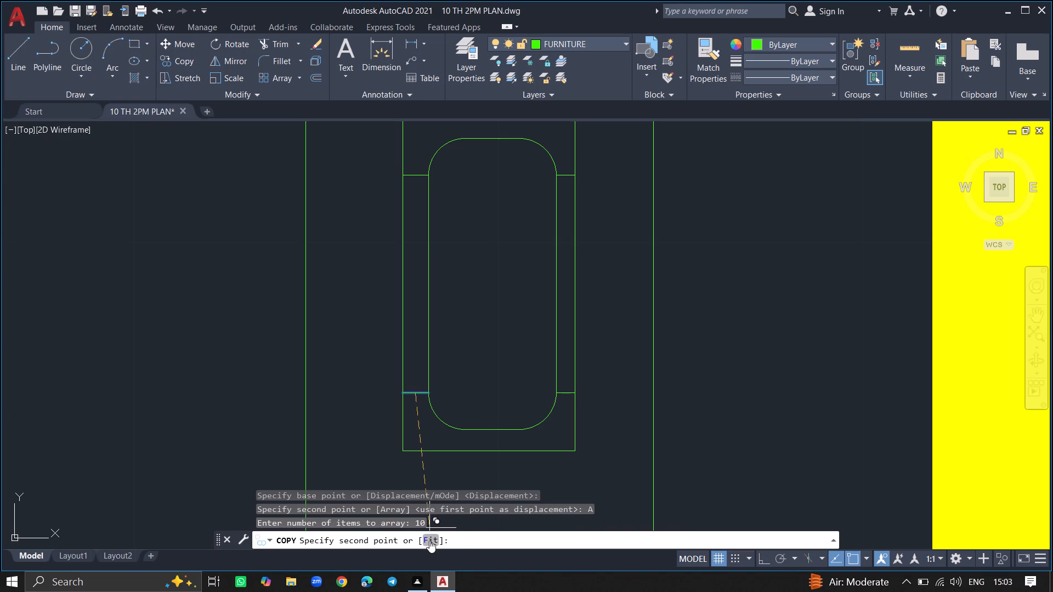
click(429, 540)
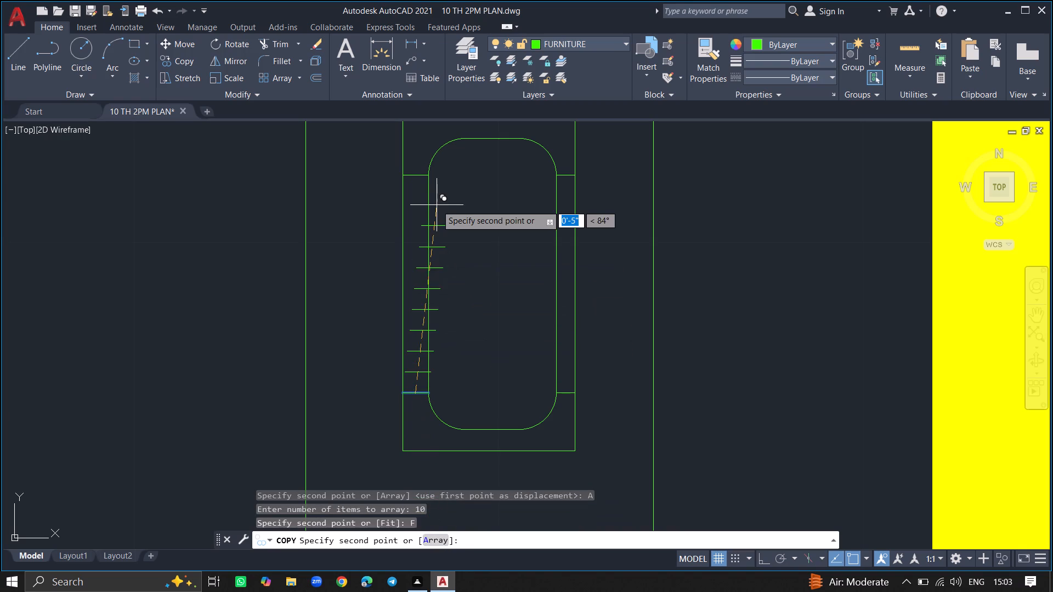
click(417, 175)
key(Return)
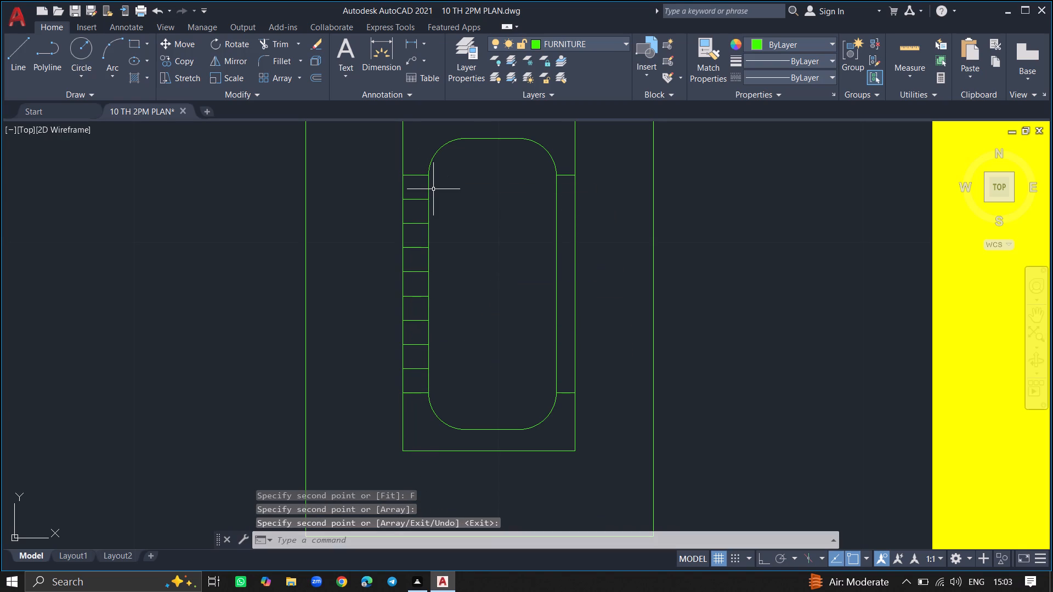
Delete the rectangle immediately surrounding the rounded shape, keeping the short side lines.
ctrl+scroll(433, 189, down, 4)
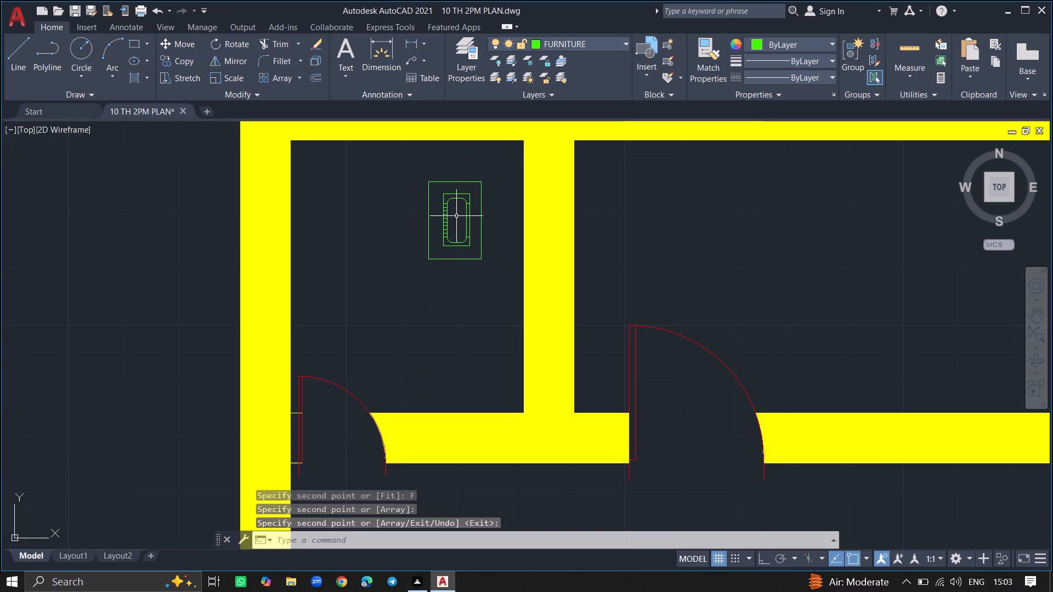
ctrl+scroll(464, 208, up, 5)
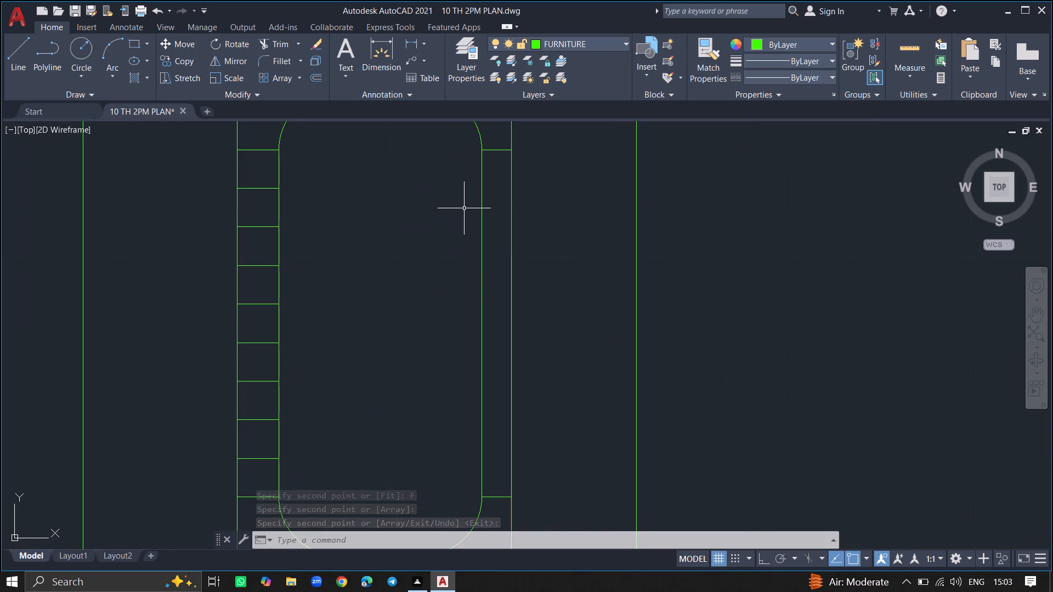
ctrl+scroll(477, 225, down, 5)
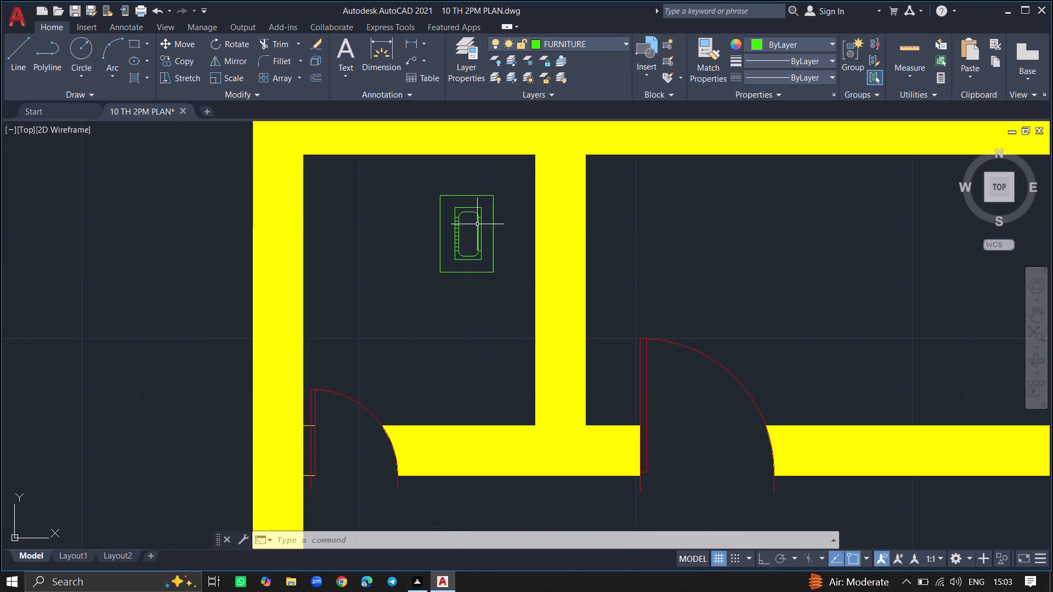
ctrl+scroll(454, 210, up, 1)
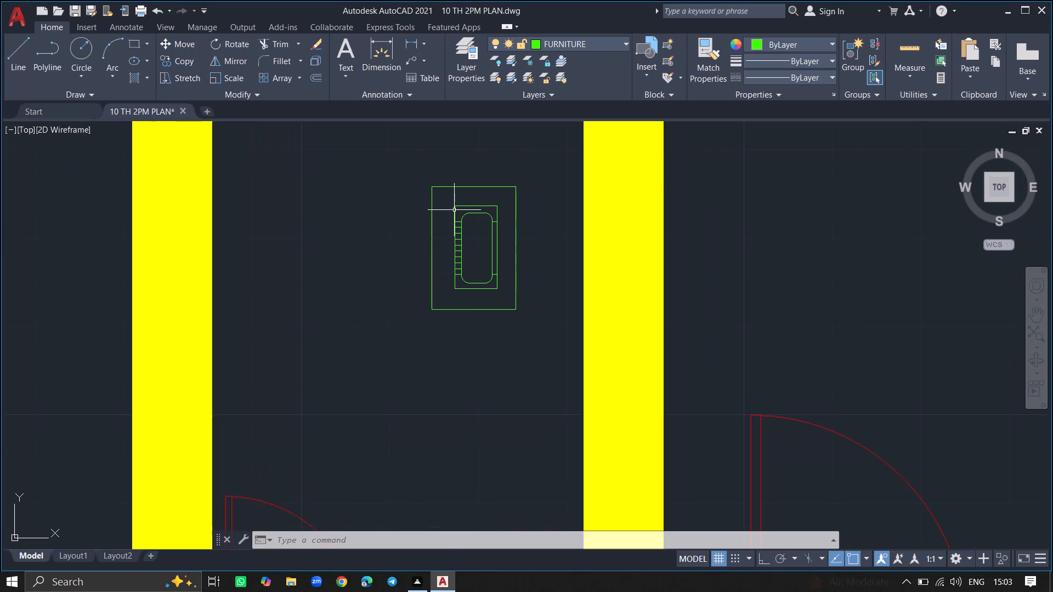
click(454, 210)
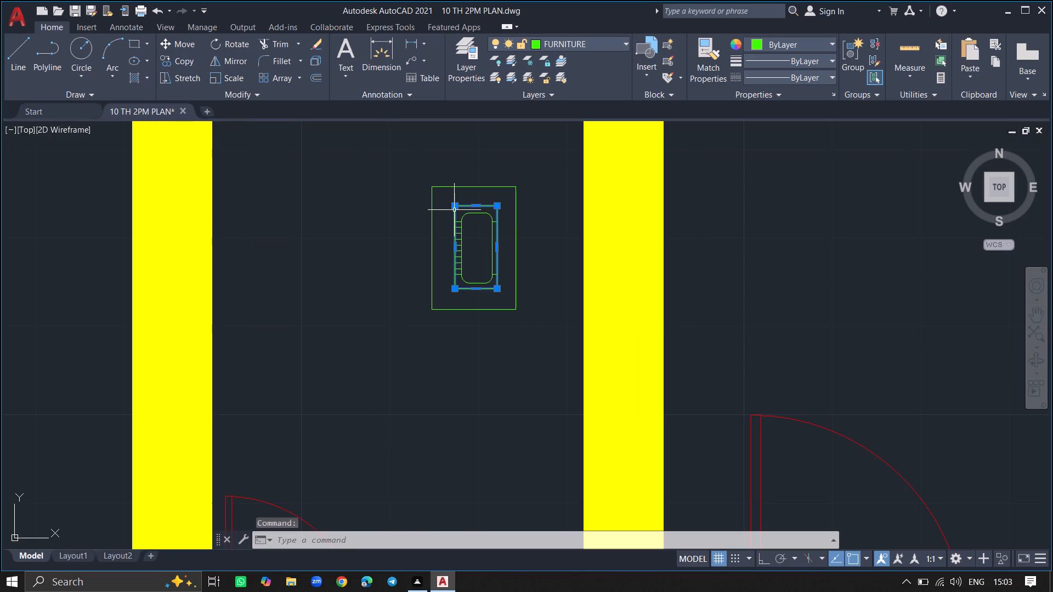
key(Delete)
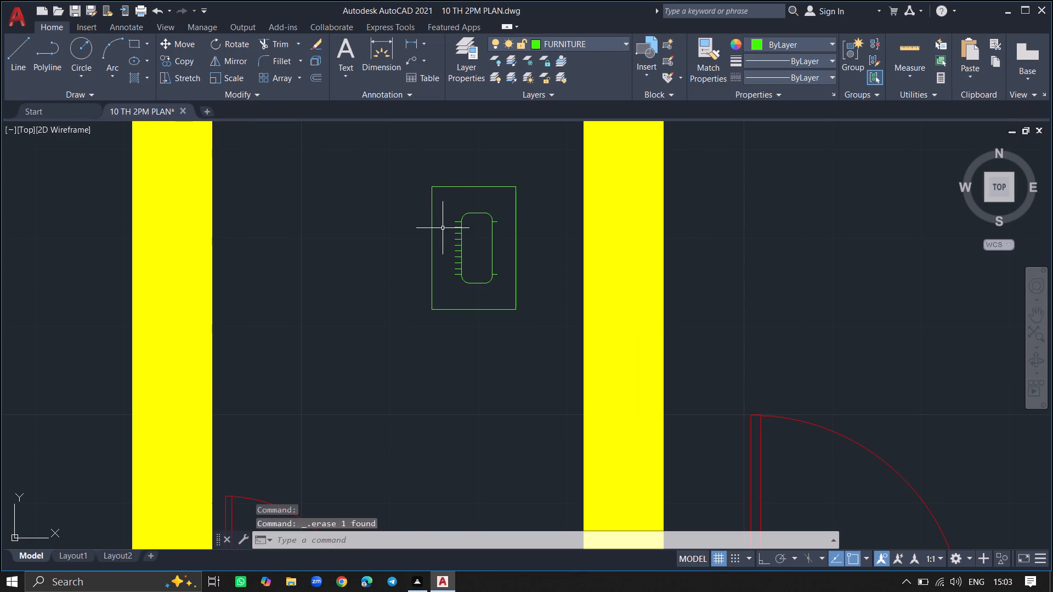
Draw a larger rectangle about 6" wide around the rounded shape and its side lines, inside the outer rectangle.
text(REC)
key(Return)
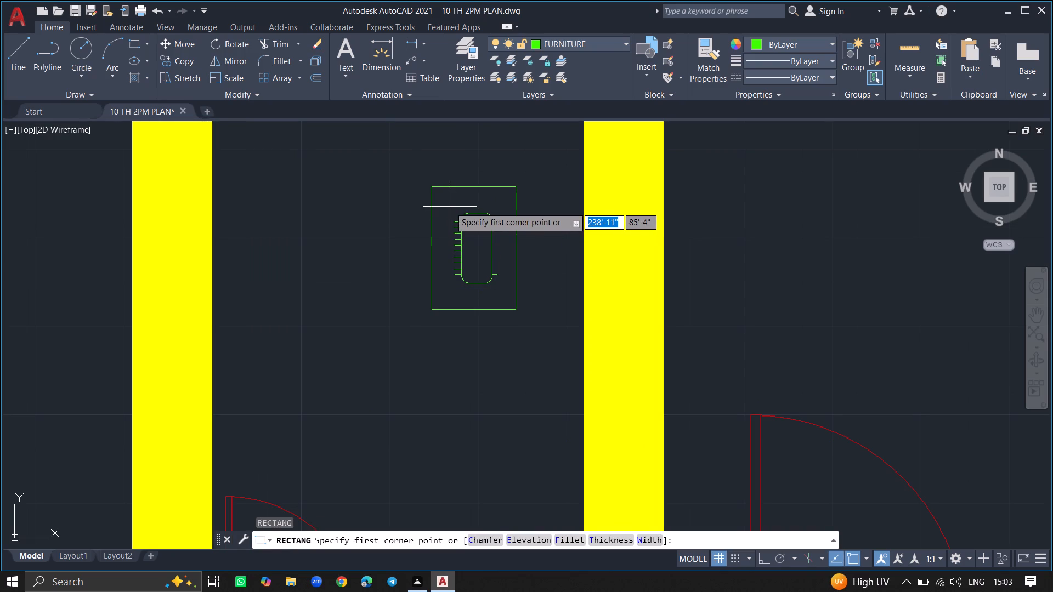
drag(450, 207, 508, 267)
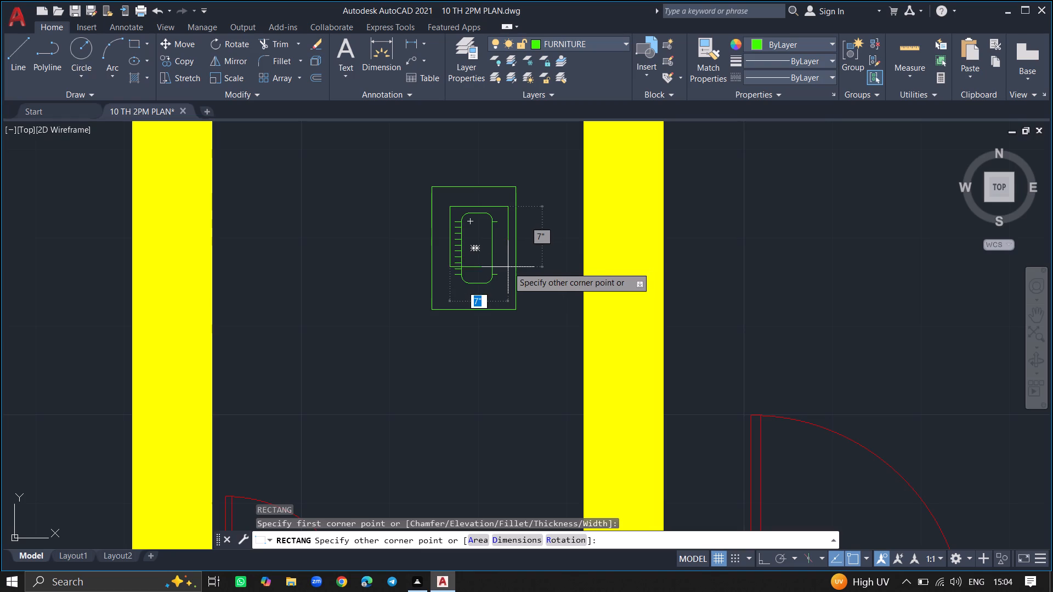
drag(508, 267, 503, 283)
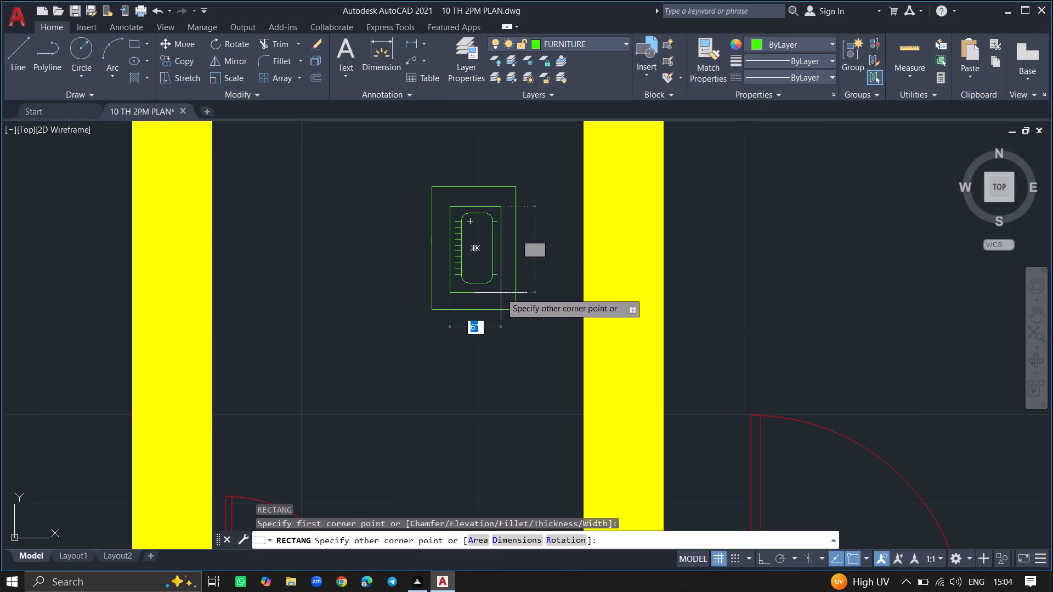
click(501, 293)
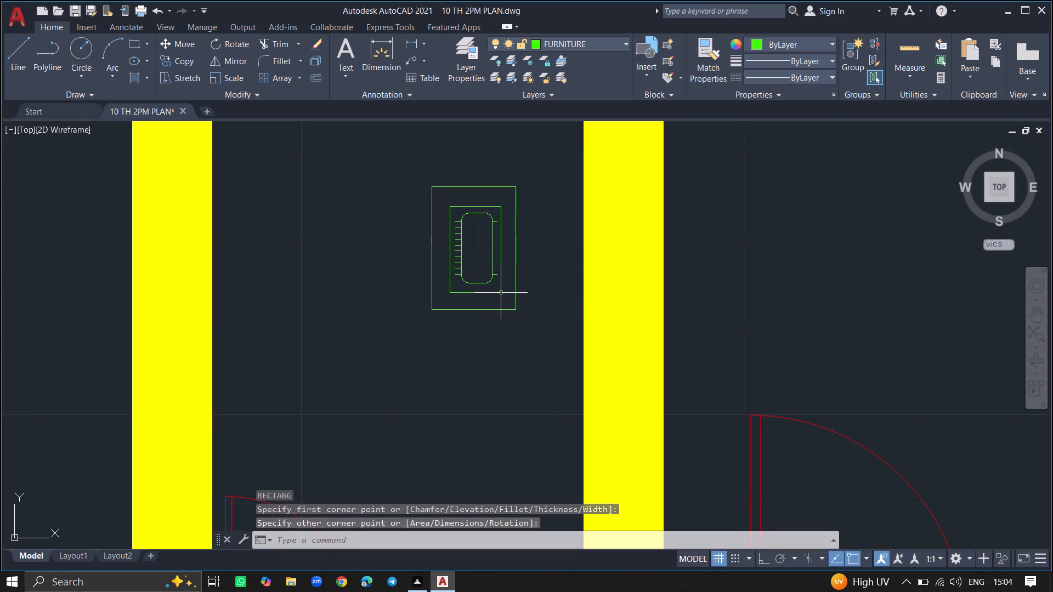
Extend the lowest five short lines on the rounded shape's left side to the new rectangle's left edge.
ctrl+scroll(501, 279, up, 2)
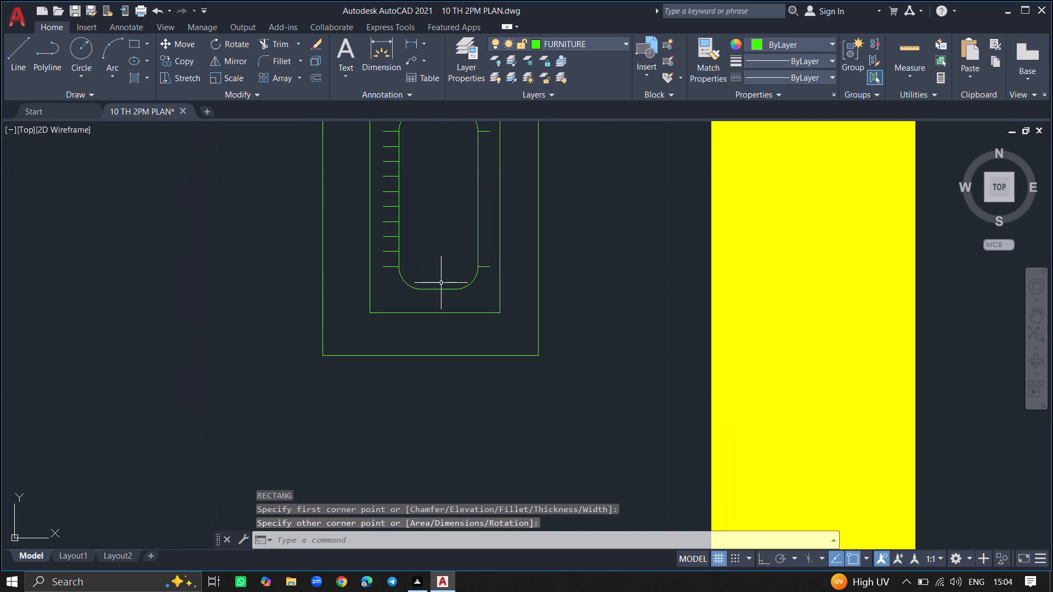
text(EX)
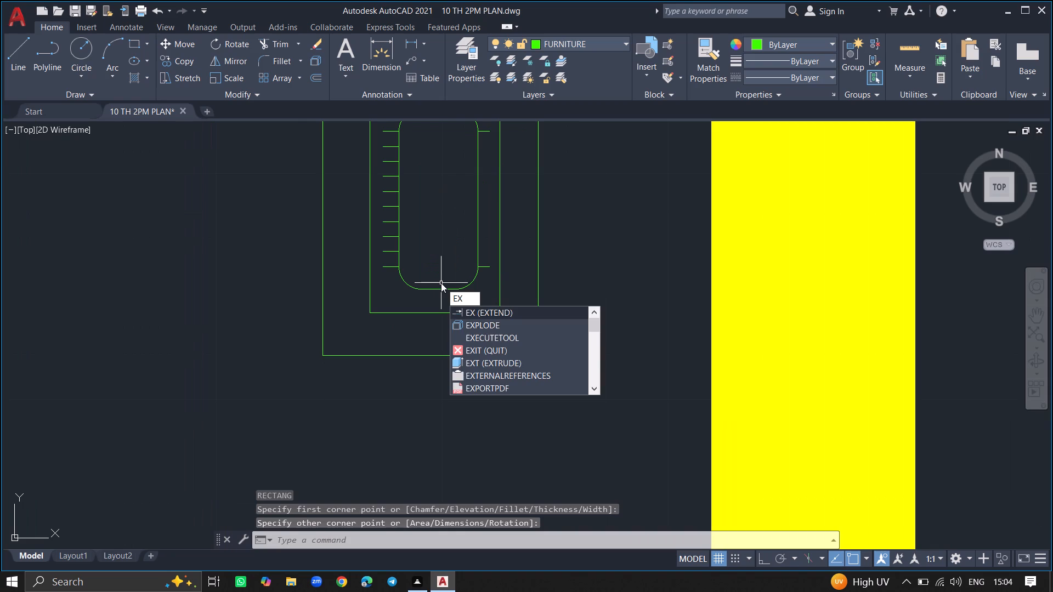
click(466, 312)
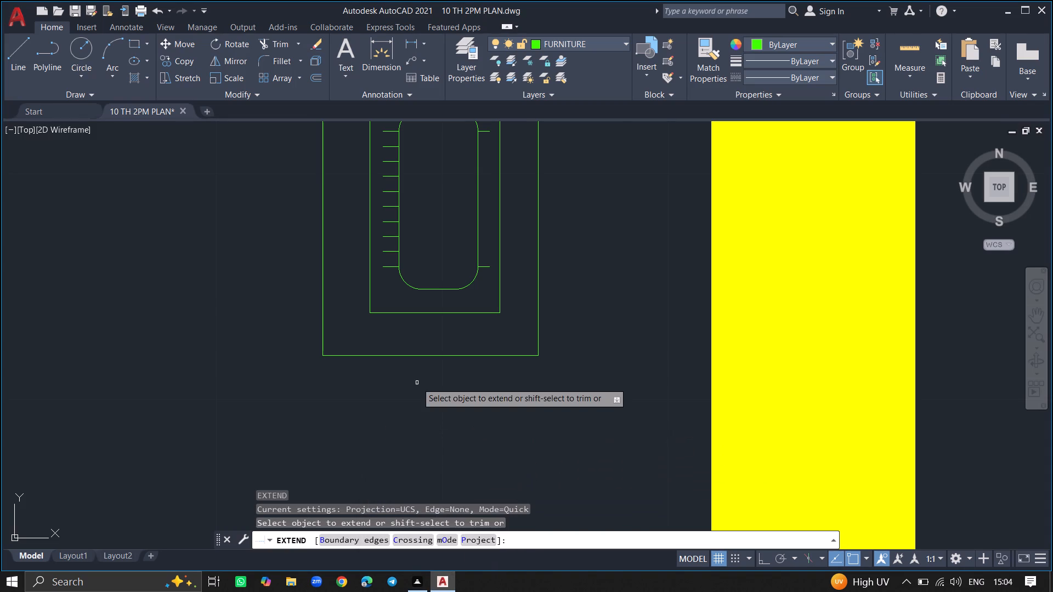
click(387, 268)
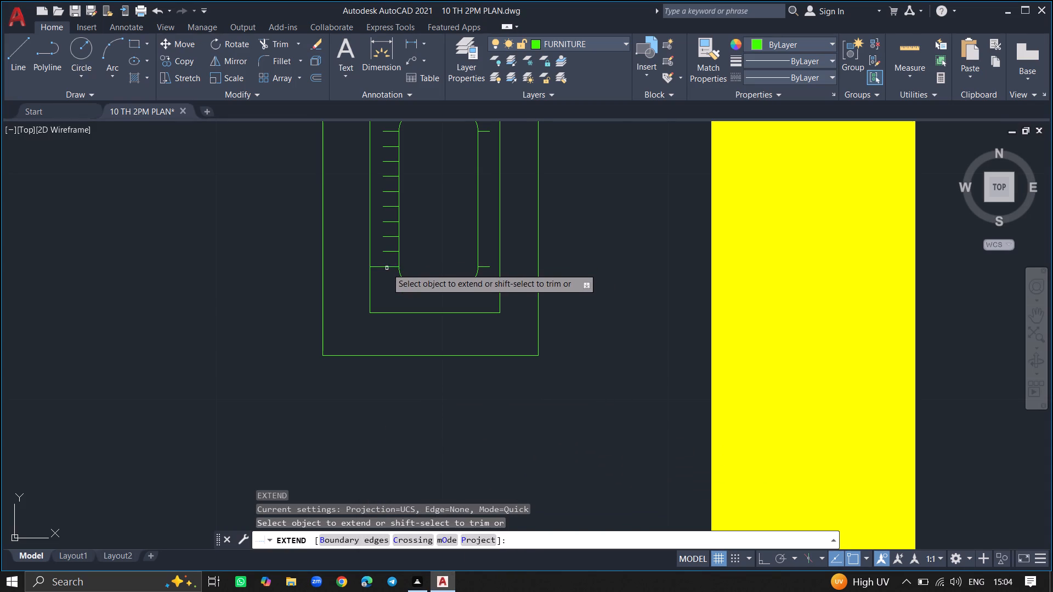
click(387, 249)
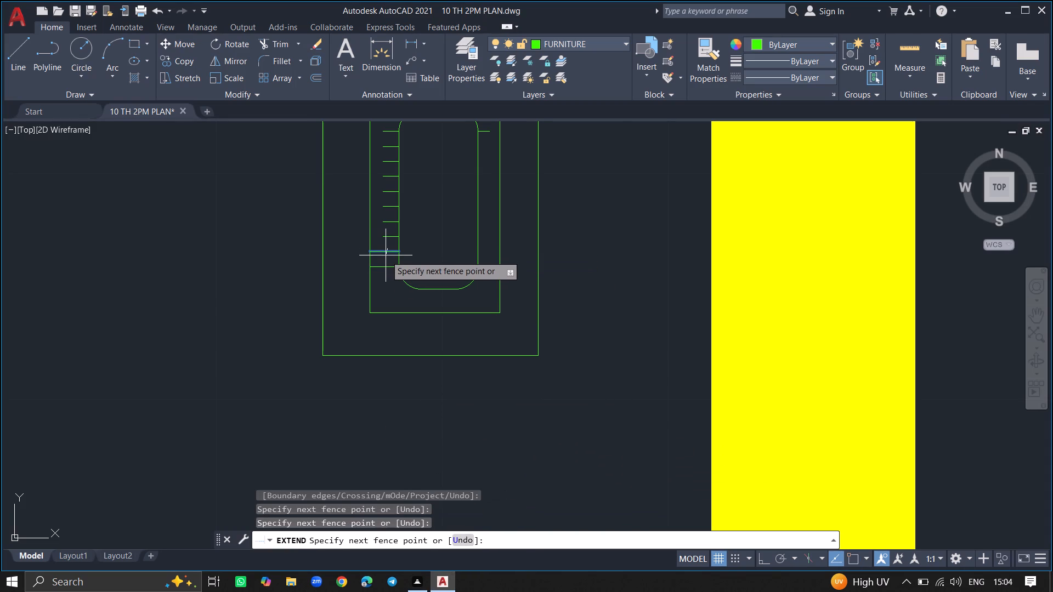
click(385, 257)
click(389, 237)
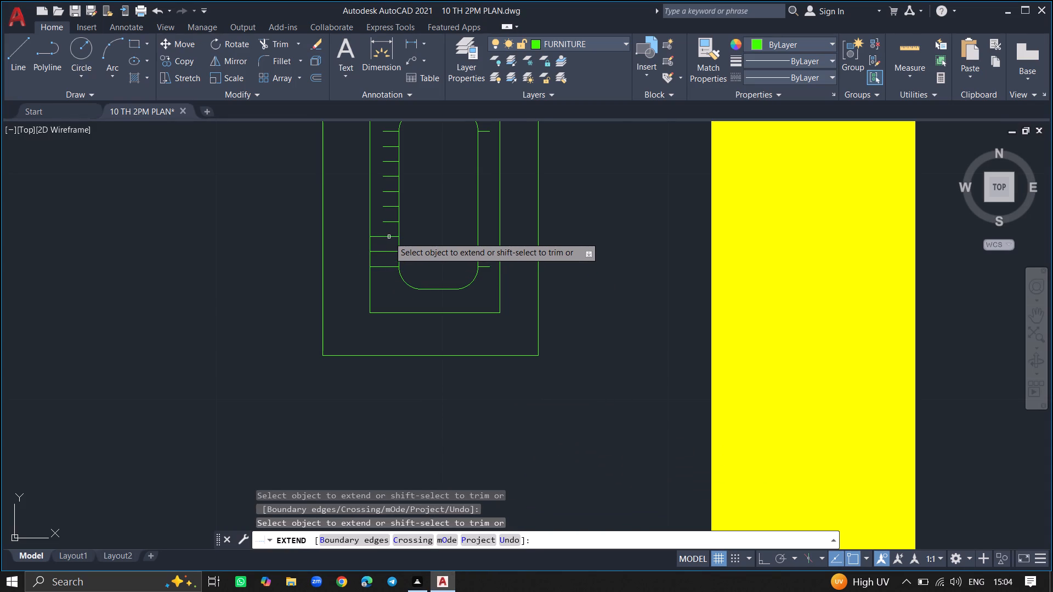
click(390, 222)
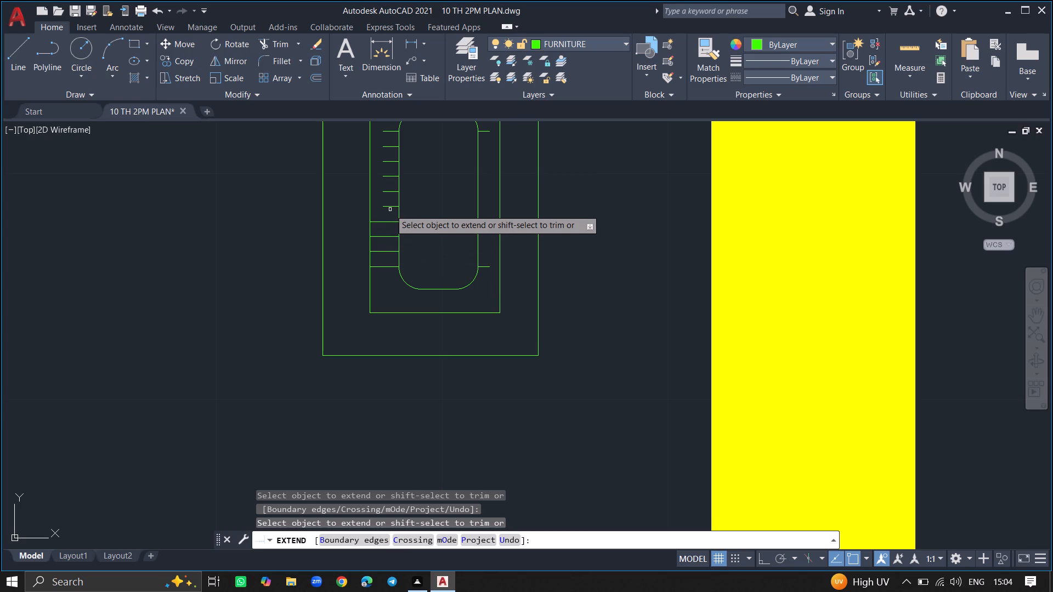
click(390, 207)
Extend the remaining short lines on both sides of the rounded shape to the surrounding rectangle's side edges.
ctrl+scroll(390, 207, down, 2)
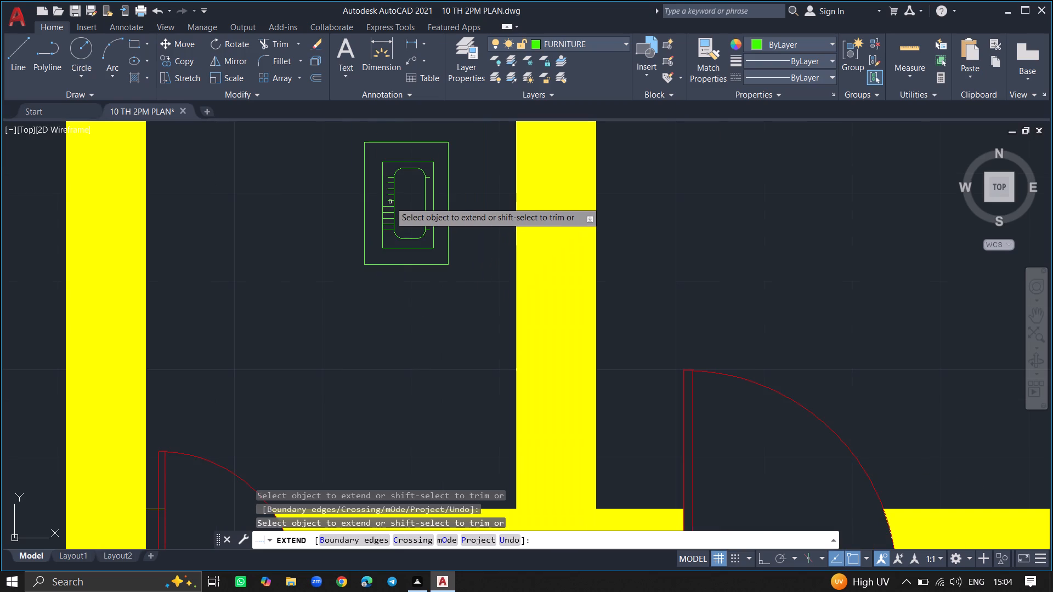
click(391, 202)
ctrl+scroll(391, 202, up, 2)
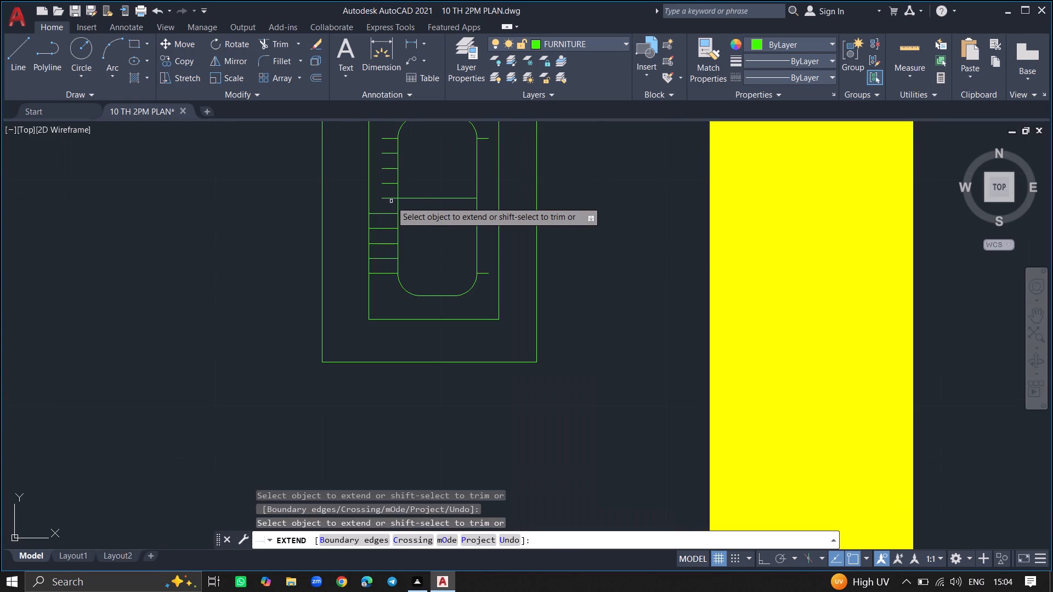
click(391, 197)
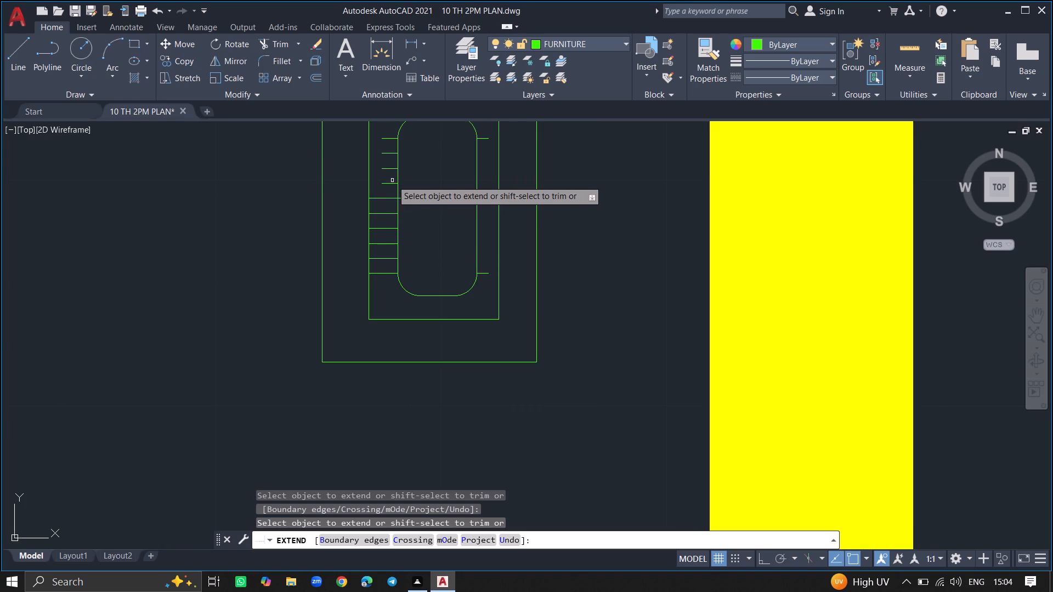
click(392, 185)
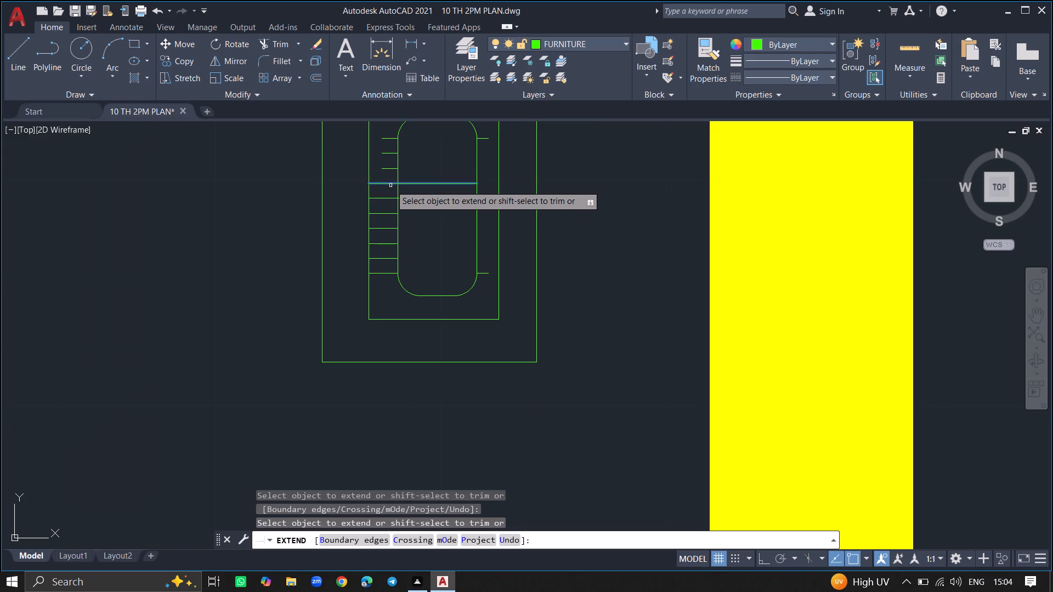
click(390, 185)
click(392, 169)
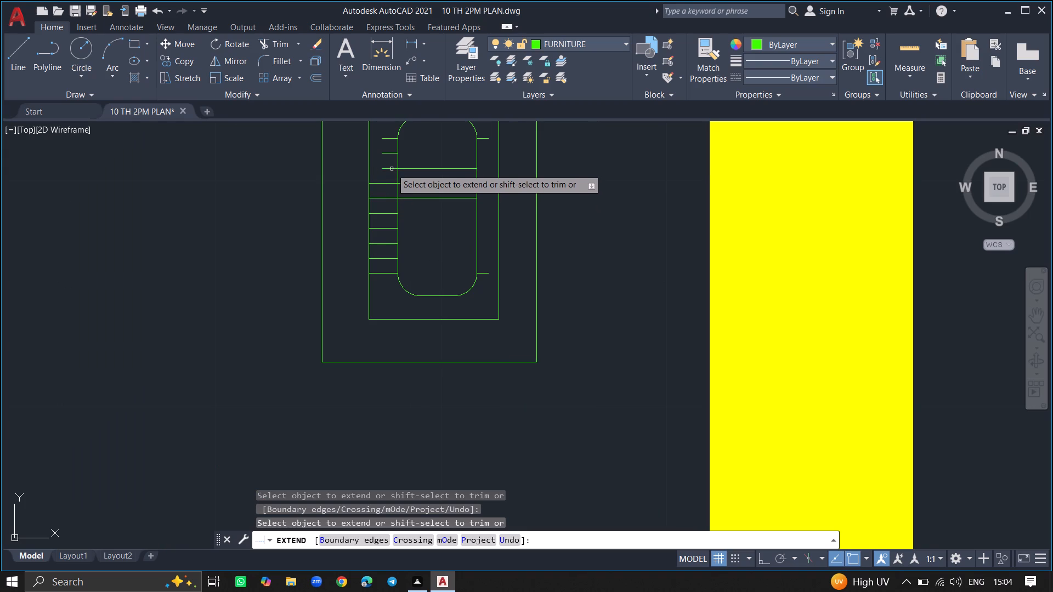
click(389, 169)
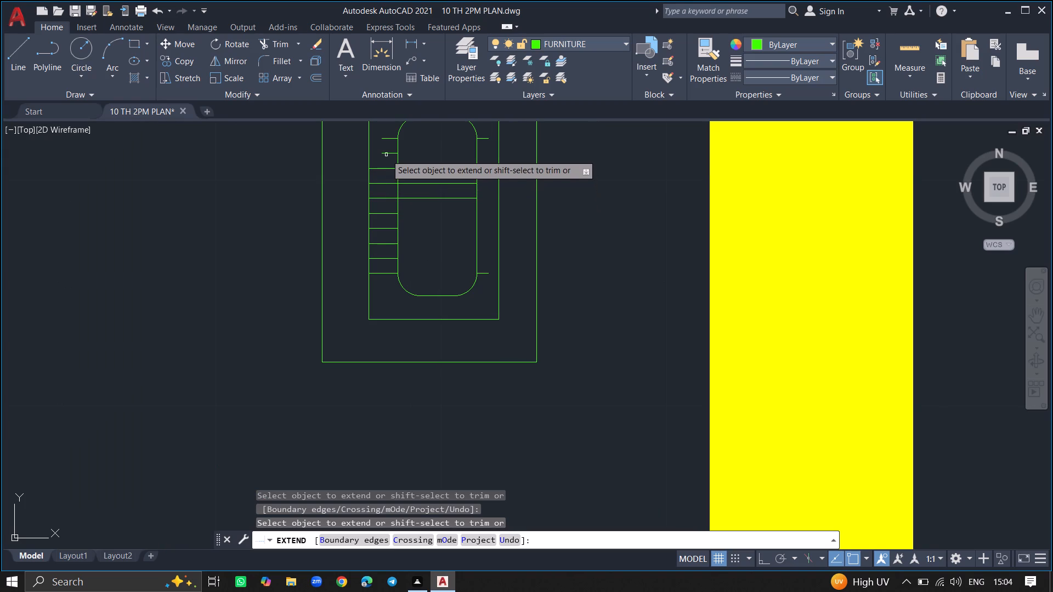
drag(386, 152, 387, 139)
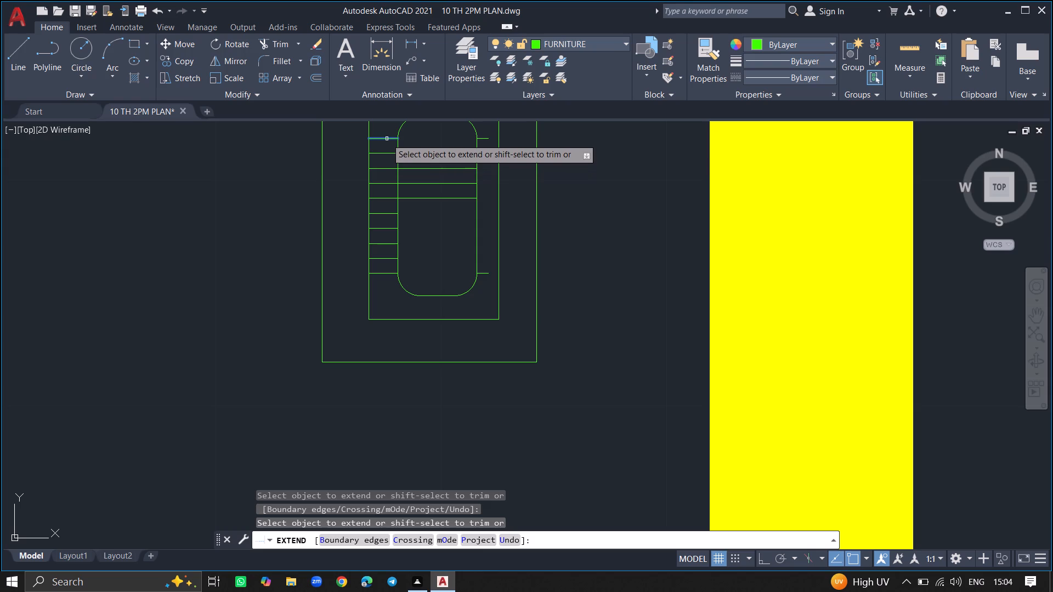
click(387, 139)
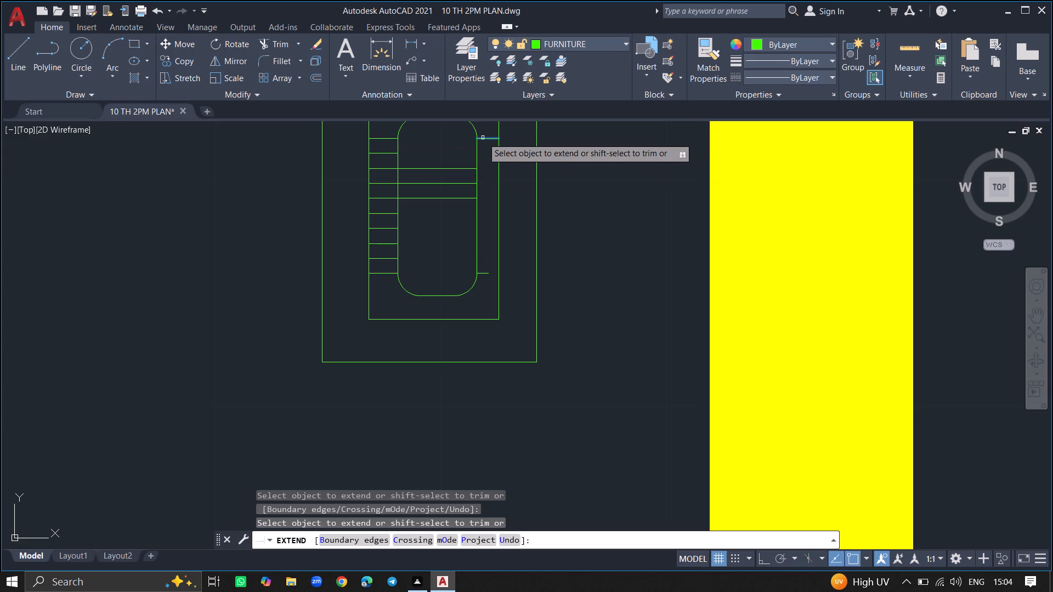
click(483, 138)
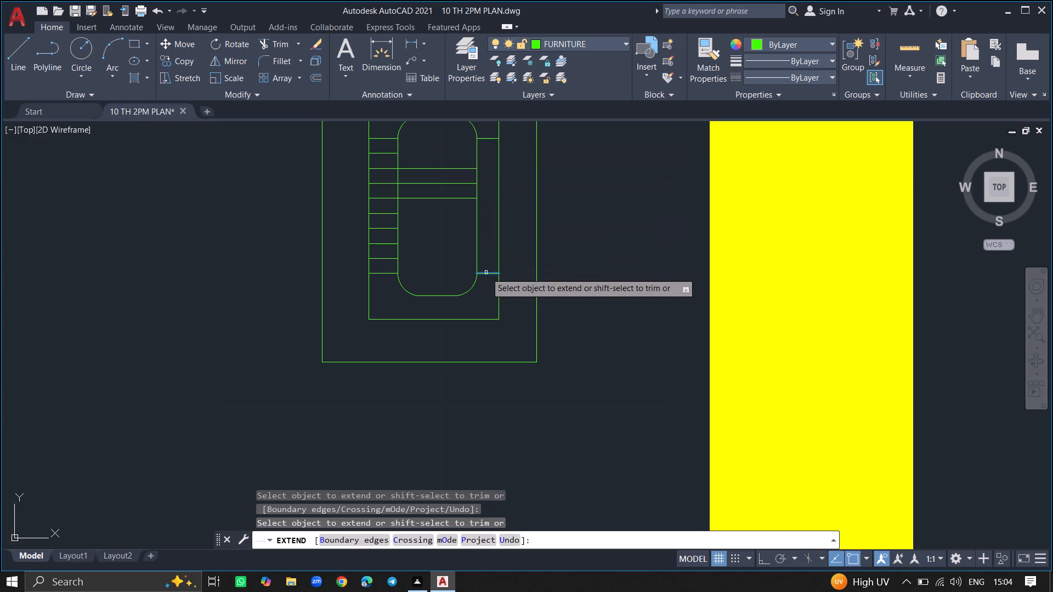
click(486, 274)
key(Return)
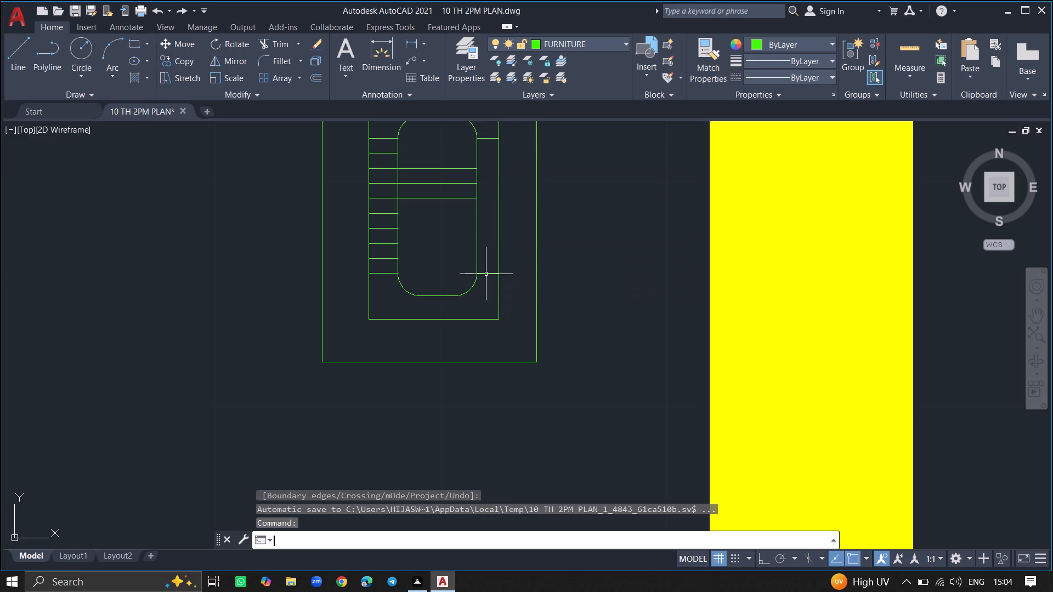
Trim away the three line segments crossing the inside of the rounded shape.
text(TR)
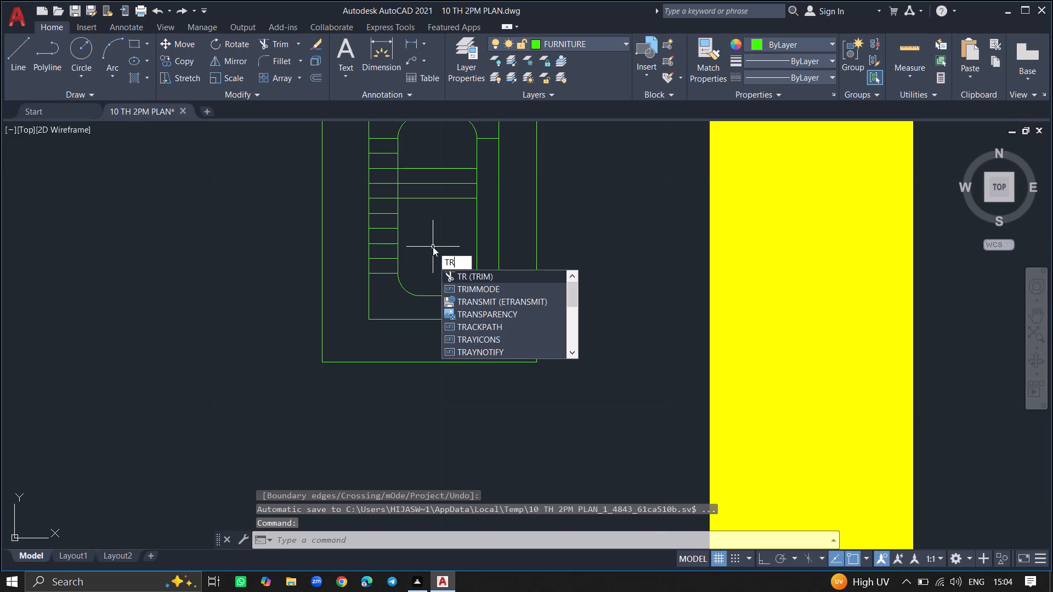
text(IM)
key(Return)
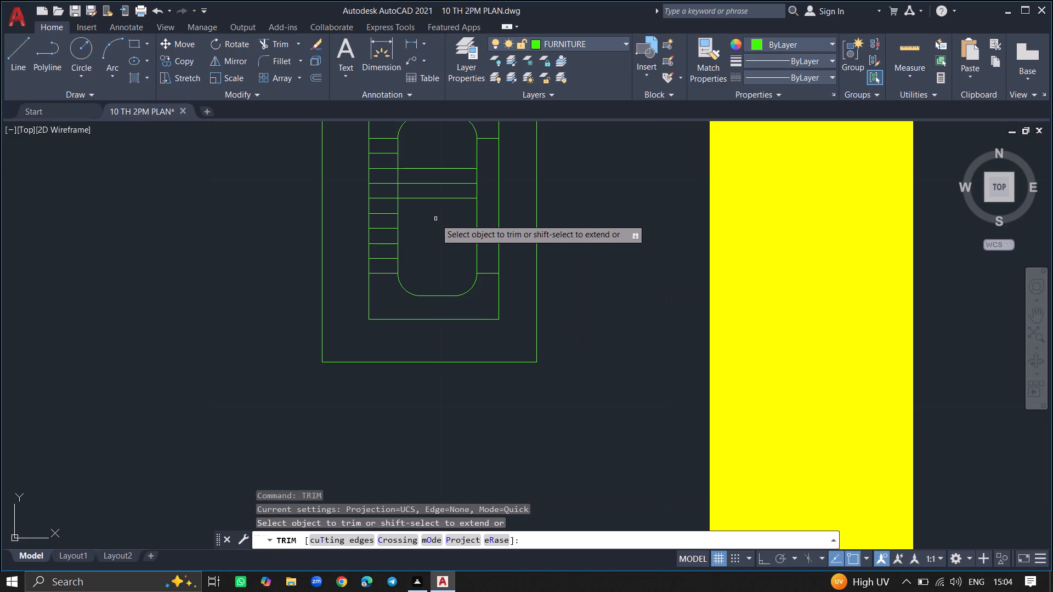
click(437, 200)
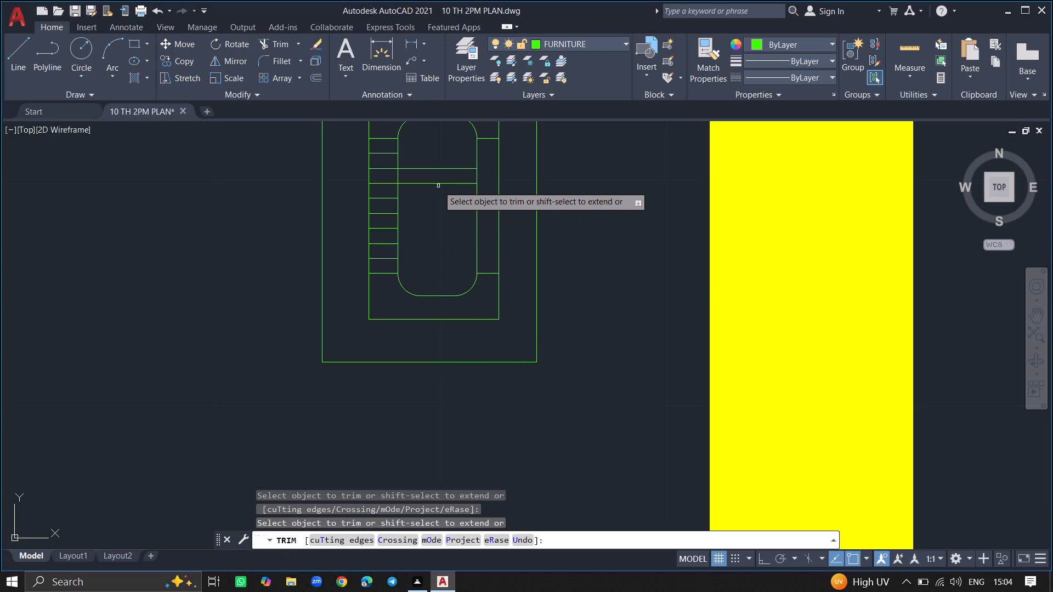
click(439, 185)
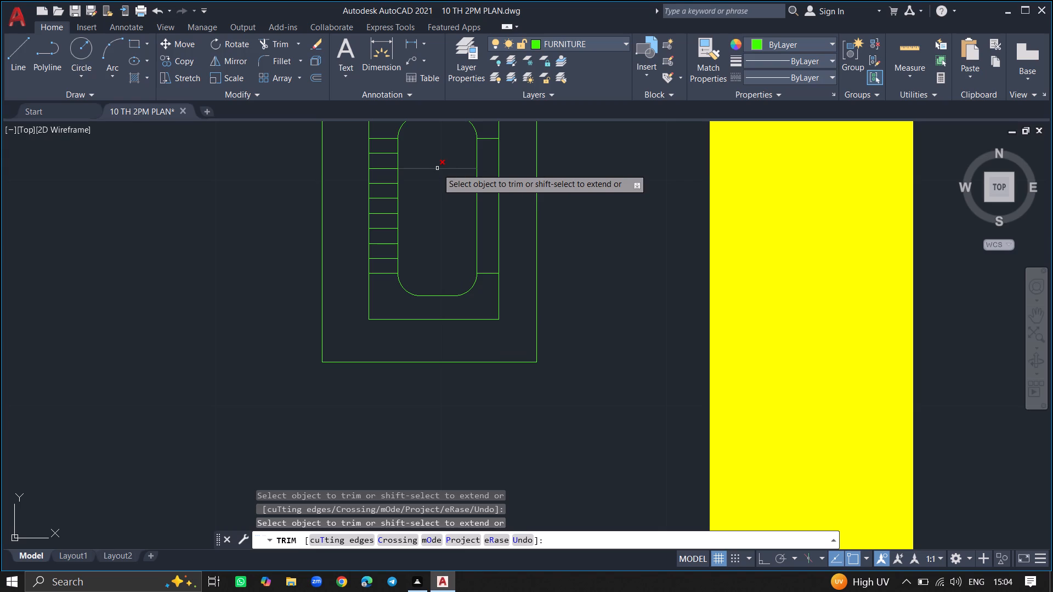
click(437, 168)
key(Return)
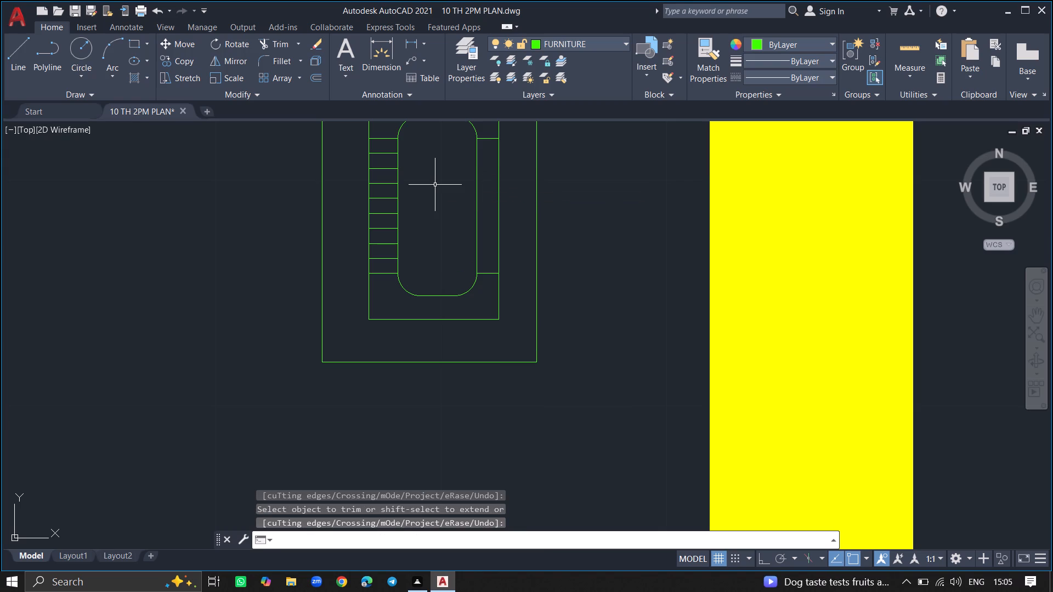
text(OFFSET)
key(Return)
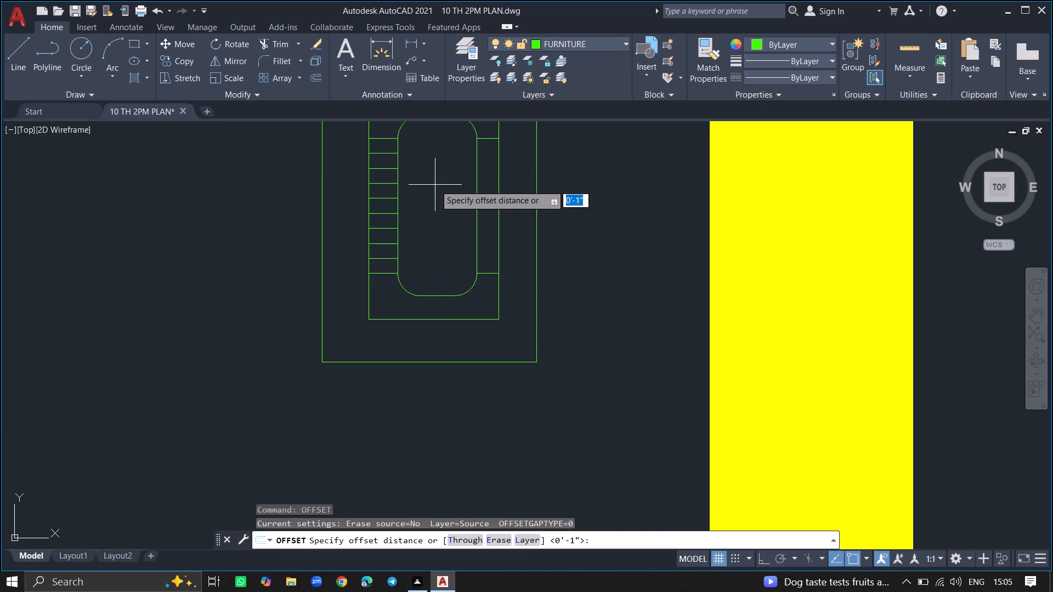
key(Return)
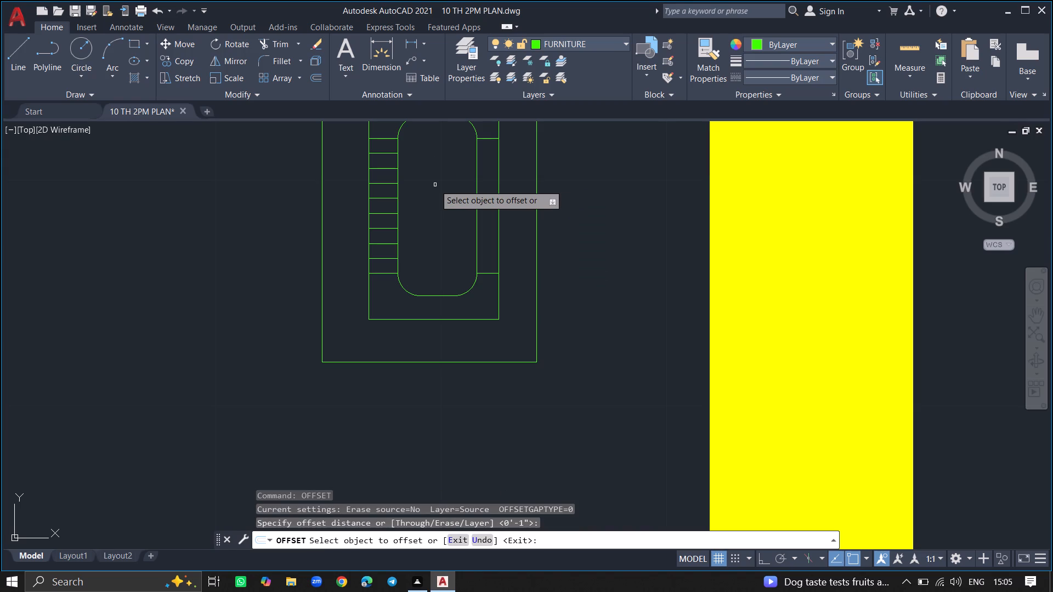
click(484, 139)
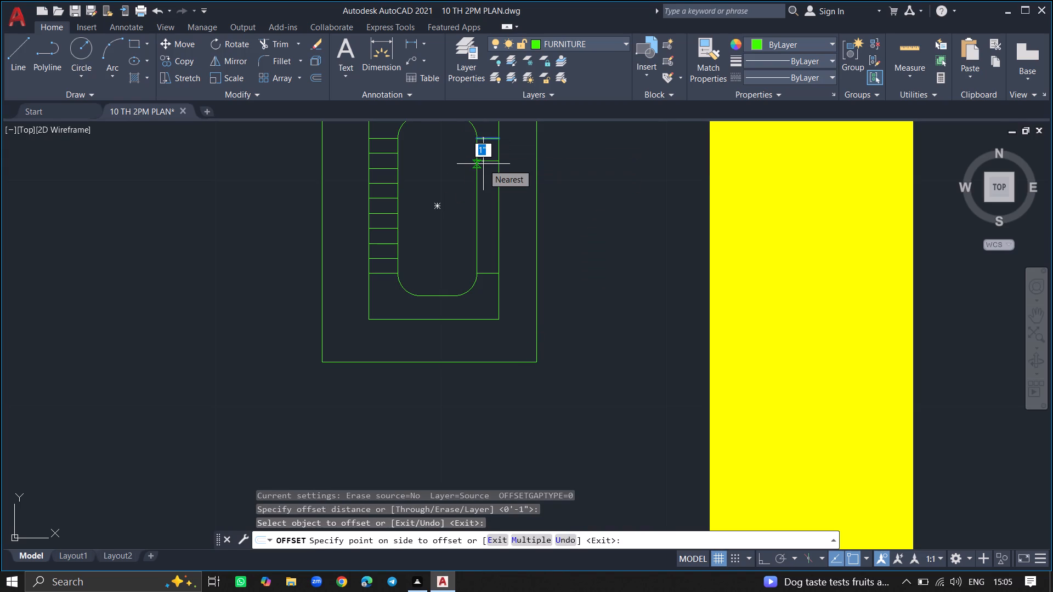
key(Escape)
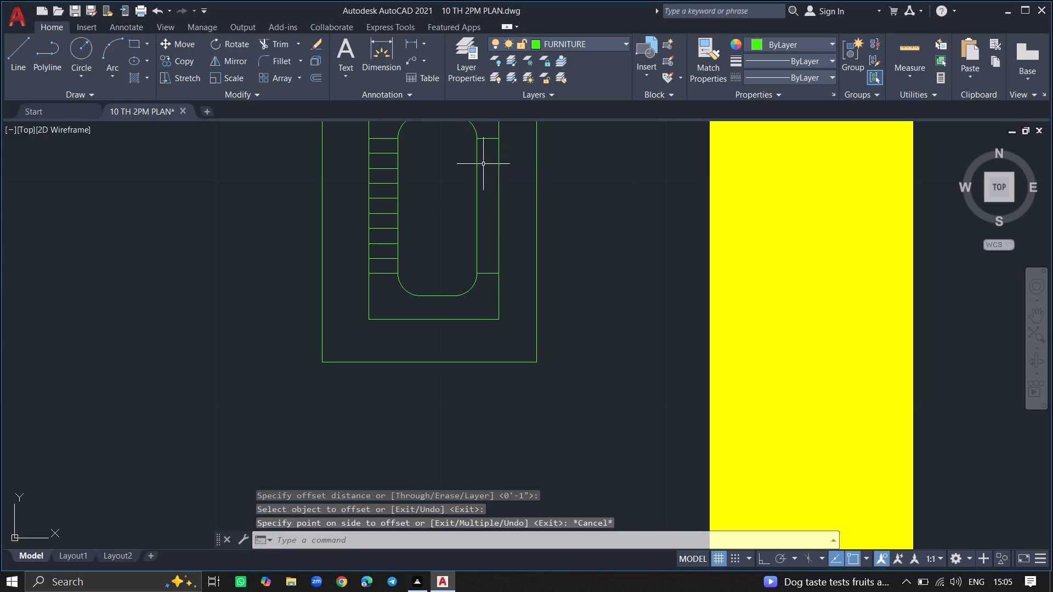
Copy the upper-right short line downward as an array of 10 items, fitted to the lower-right short line.
text(COPY)
key(Return)
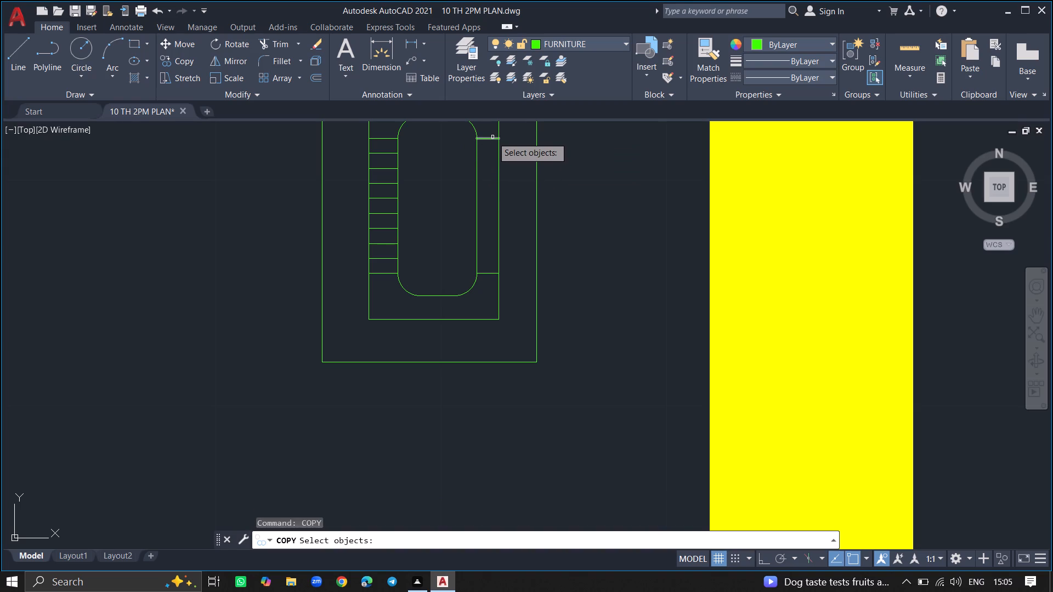
click(492, 138)
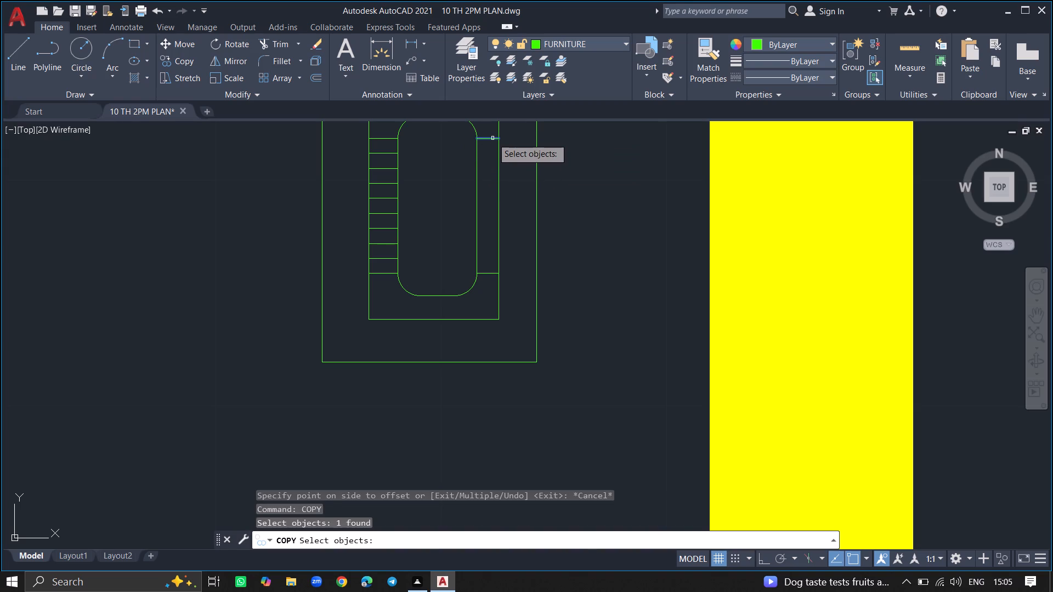
key(Return)
click(492, 138)
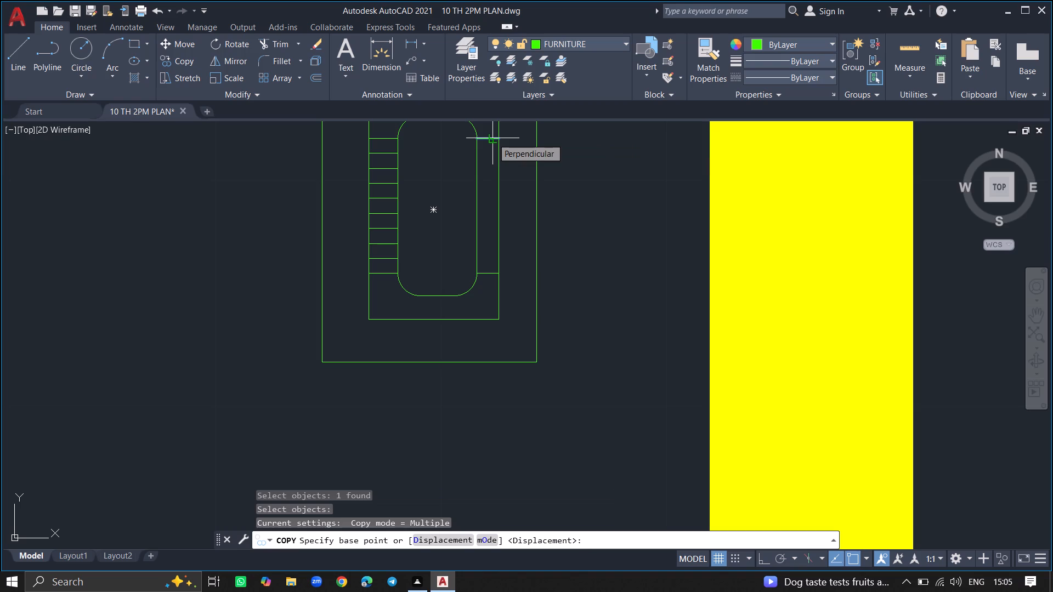
click(492, 138)
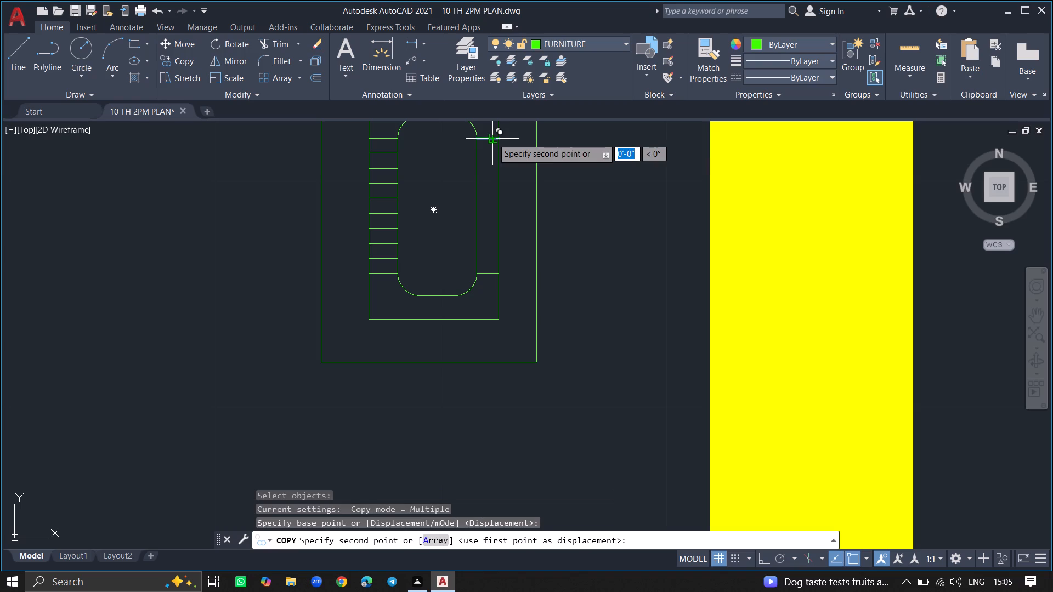
click(434, 540)
key(1)
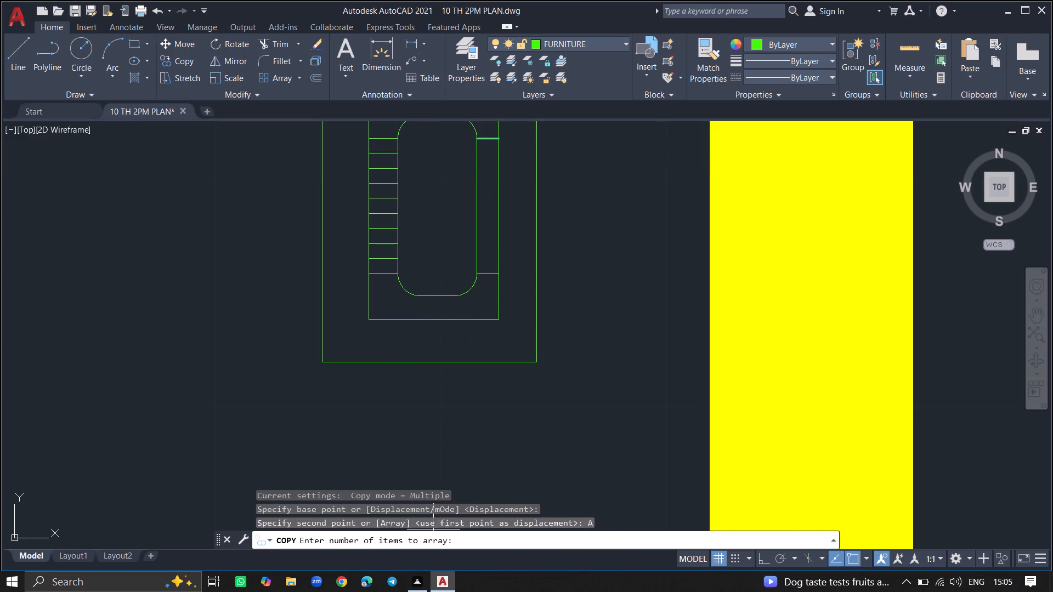
key(0)
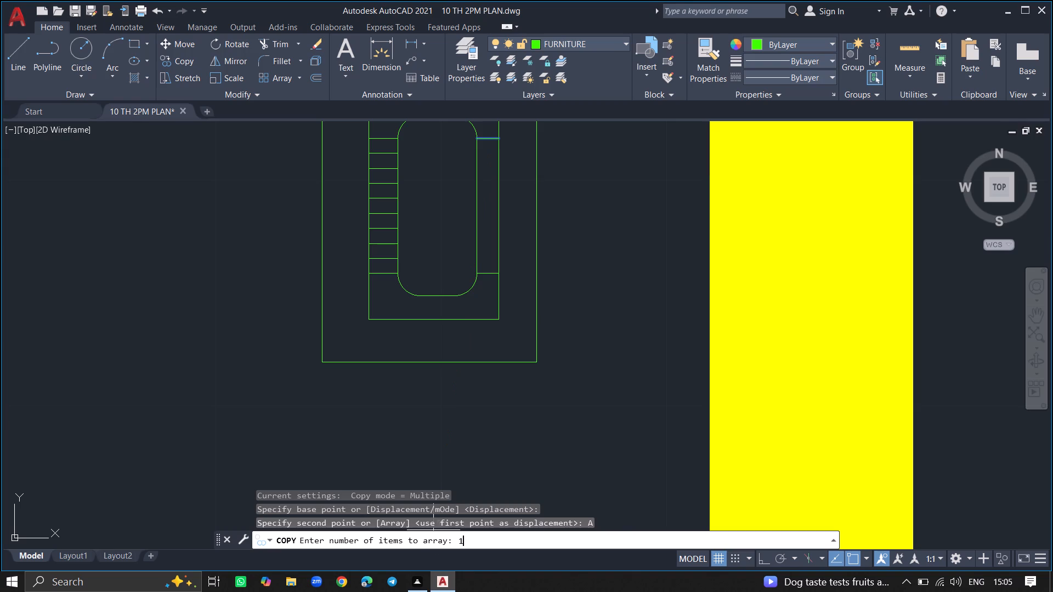
key(Return)
click(434, 540)
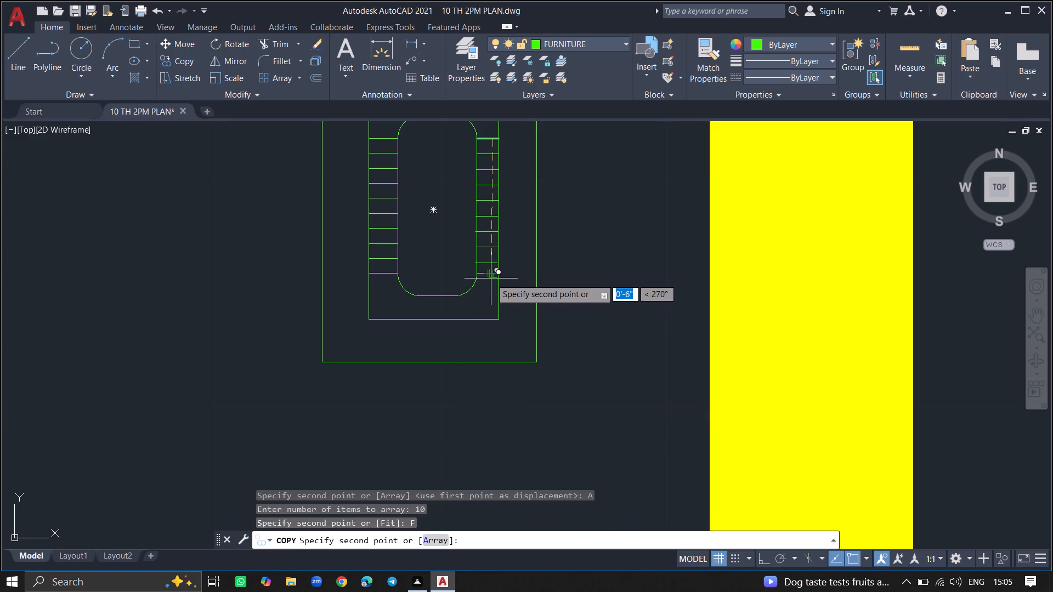
ctrl+scroll(488, 279, up, 4)
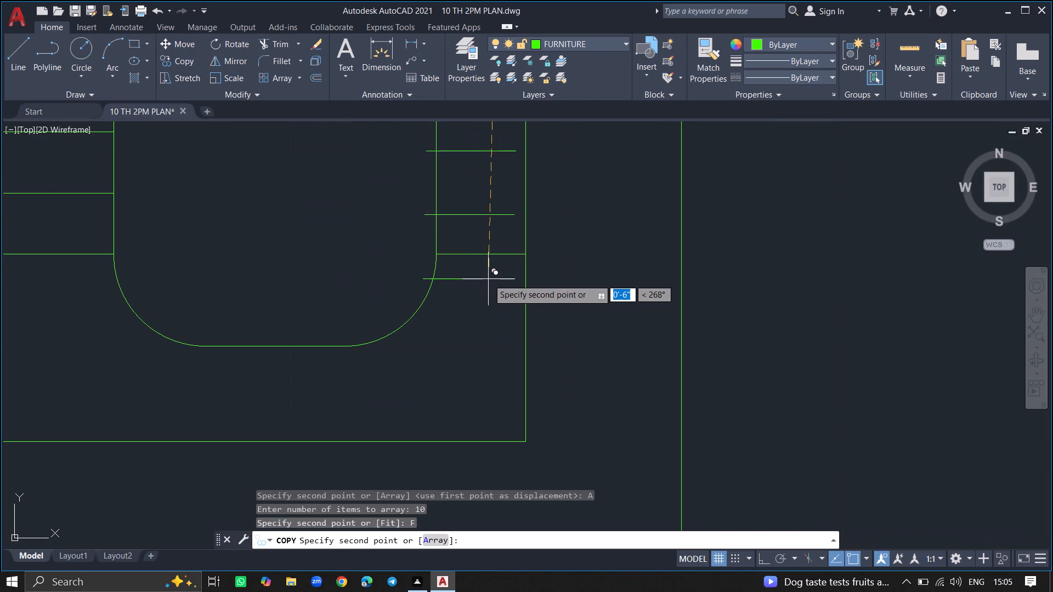
click(502, 254)
key(Return)
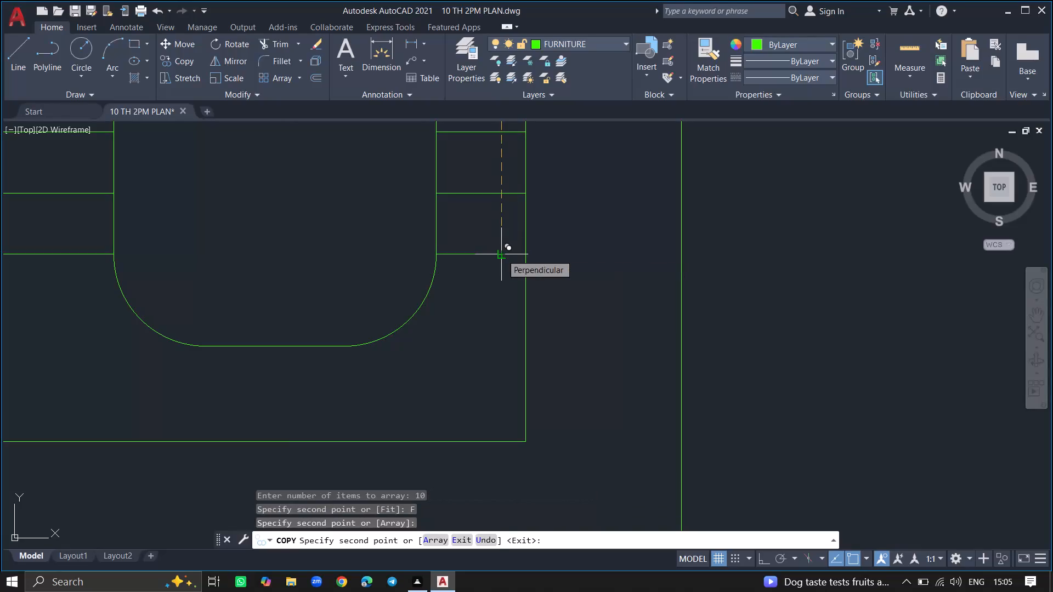
Delete the outline, centre line and a middle group of slanted strokes of the tall wardrobe beside the sofa.
ctrl+scroll(502, 254, down, 1)
ctrl+scroll(439, 273, down, 4)
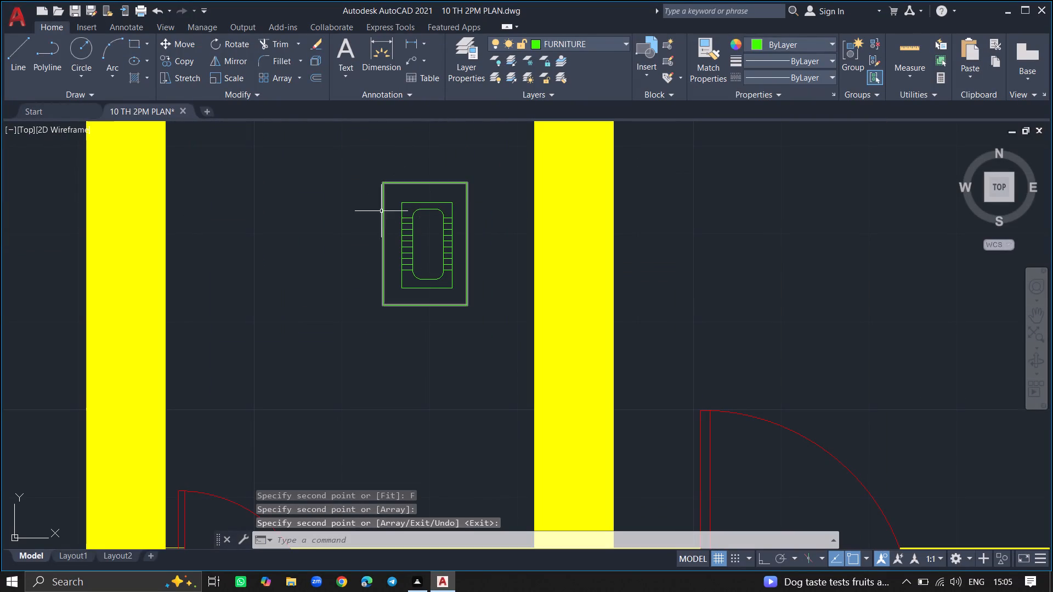
ctrl+scroll(422, 227, down, 2)
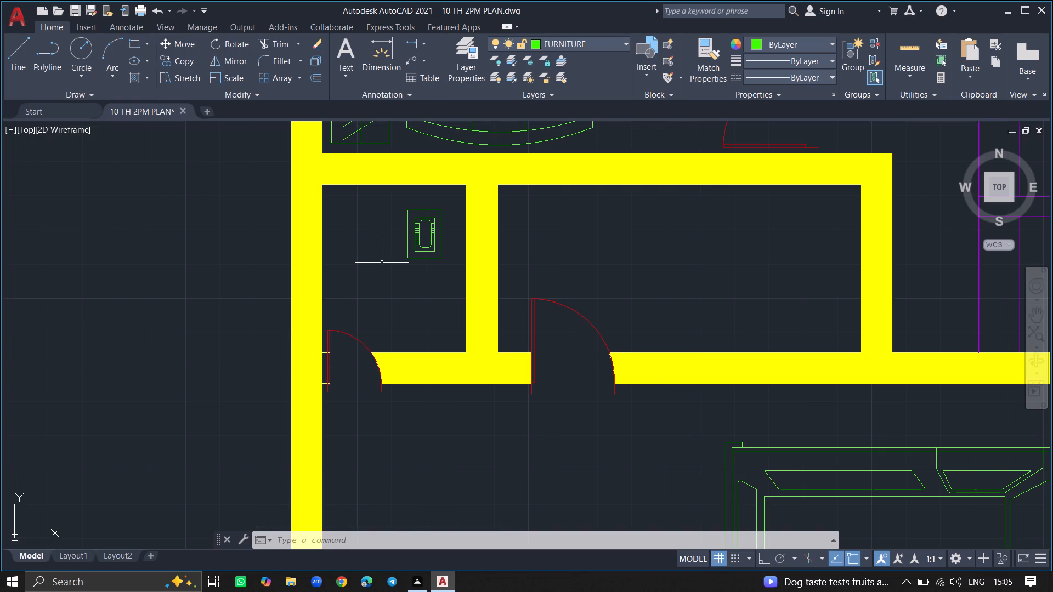
ctrl+scroll(387, 270, down, 2)
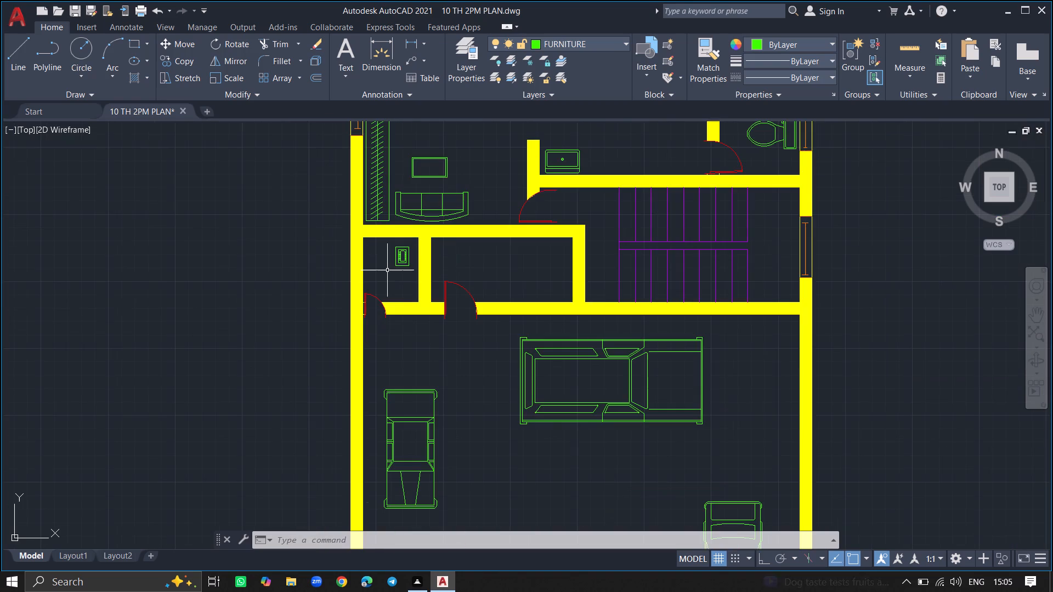
click(388, 203)
ctrl+scroll(378, 201, down, 2)
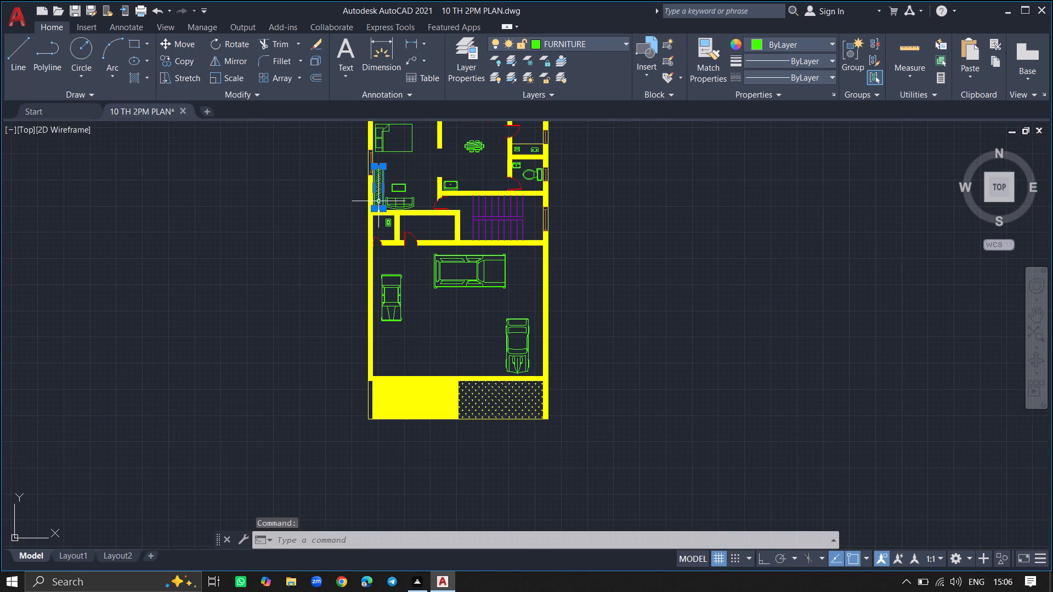
ctrl+scroll(382, 182, up, 4)
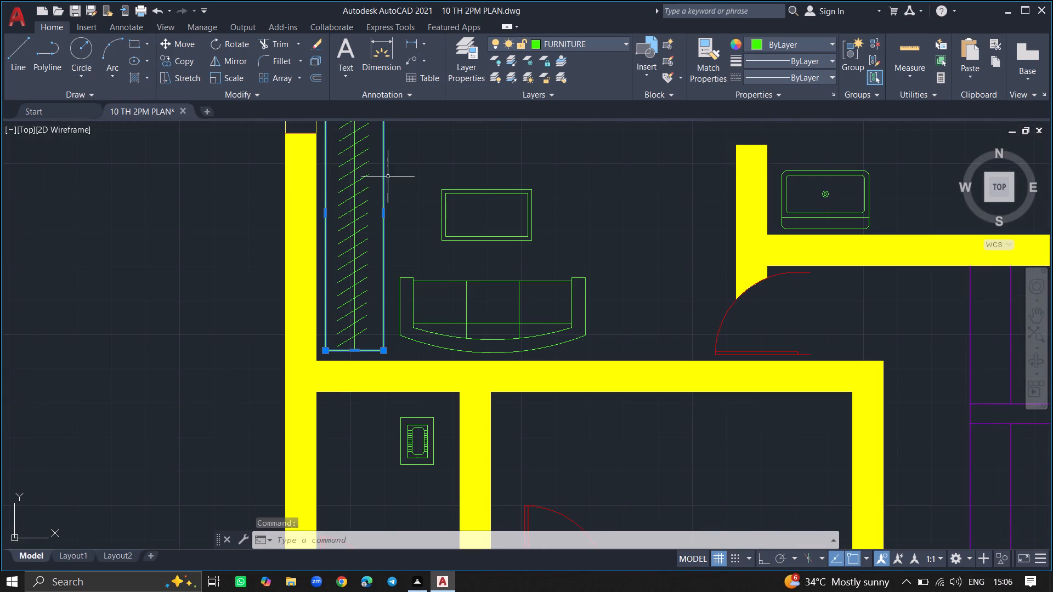
click(388, 177)
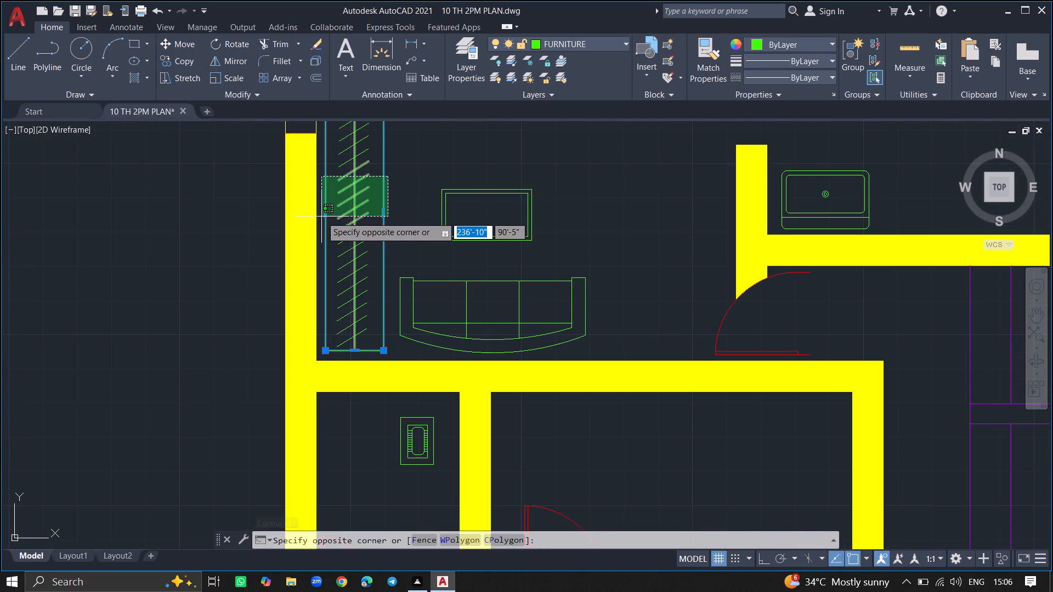
click(321, 217)
key(Delete)
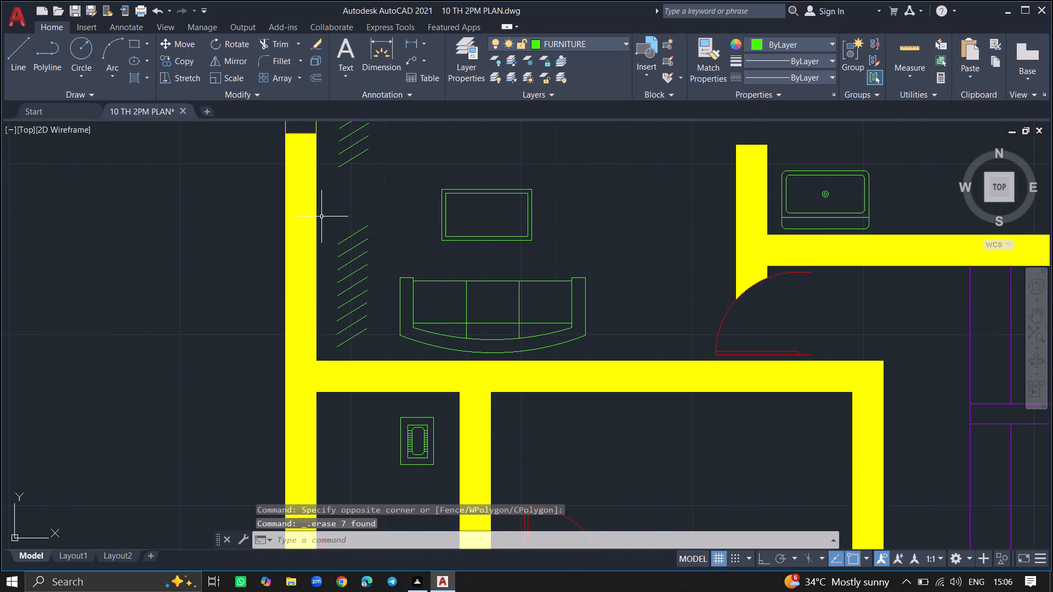
Delete the remaining slanted strokes of the former wardrobe along the outer wall beside the sofa.
ctrl+scroll(321, 217, down, 1)
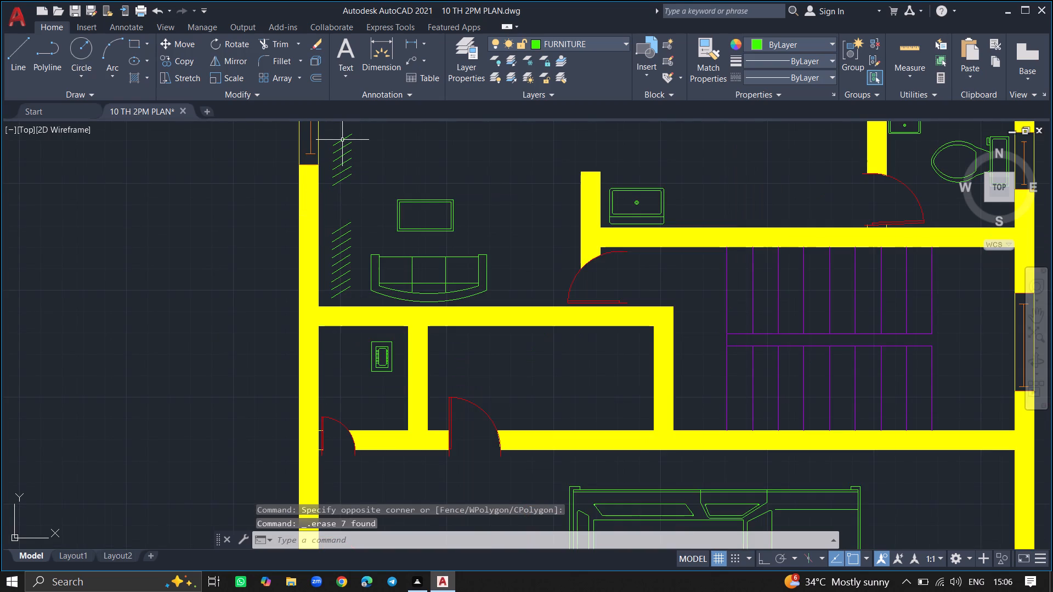
click(342, 133)
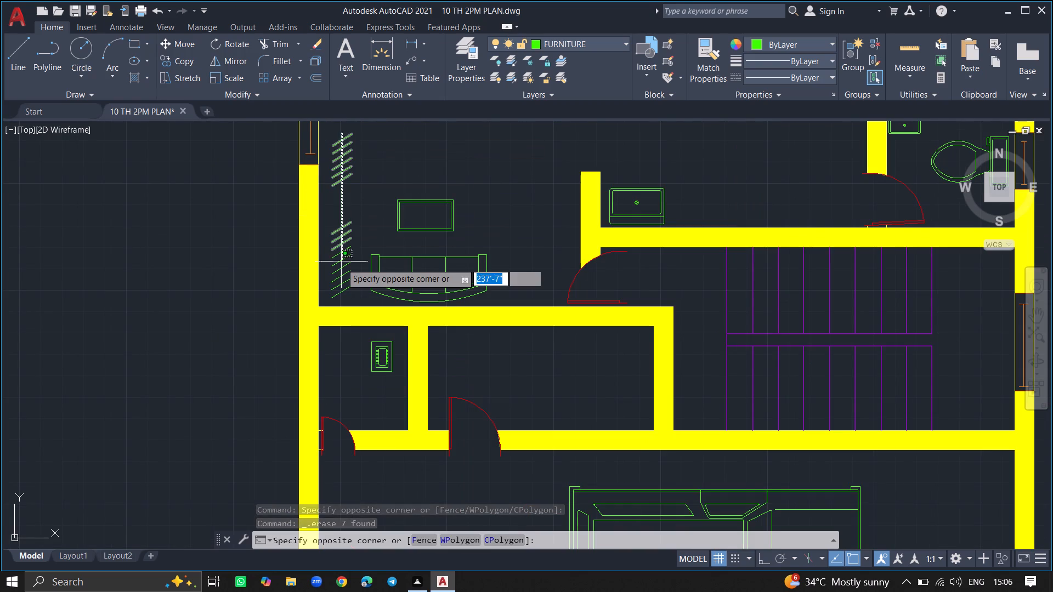
click(341, 298)
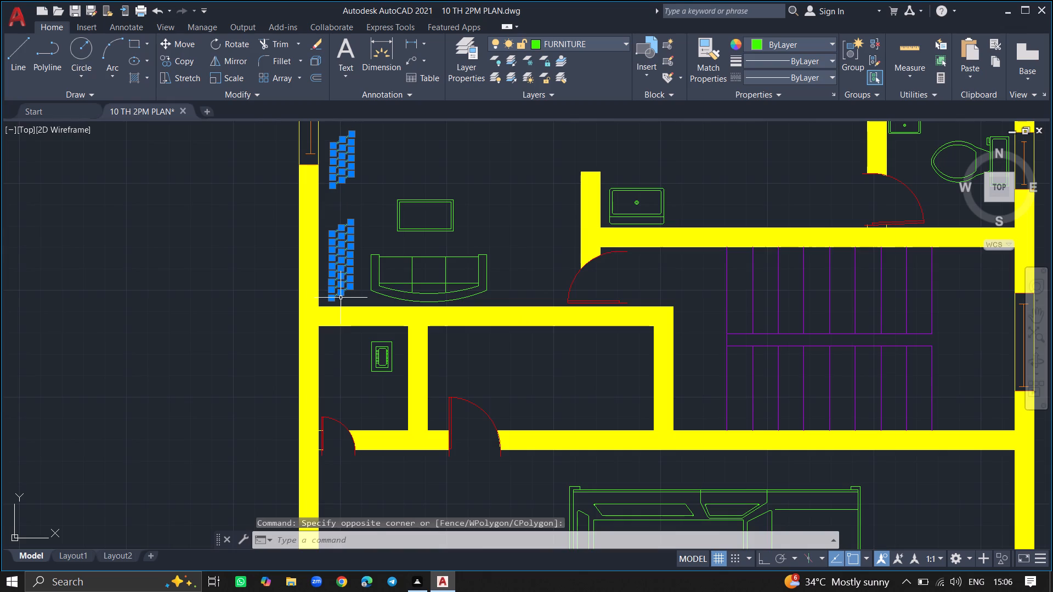
key(Delete)
Scale the three-seat sofa down to a smaller size by eye, using a base point on its left side.
ctrl+scroll(341, 298, down, 2)
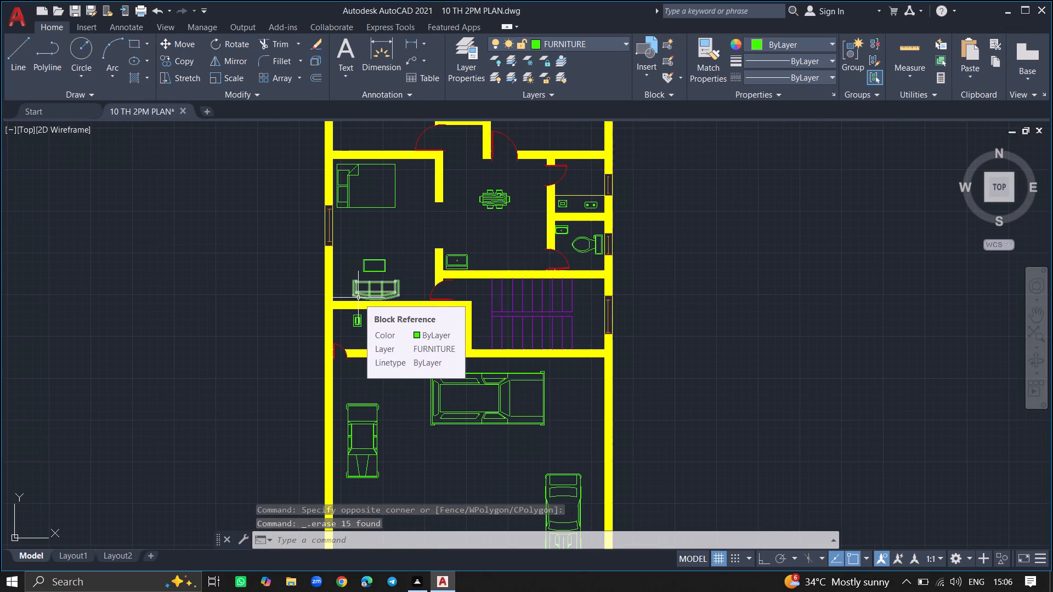
click(358, 293)
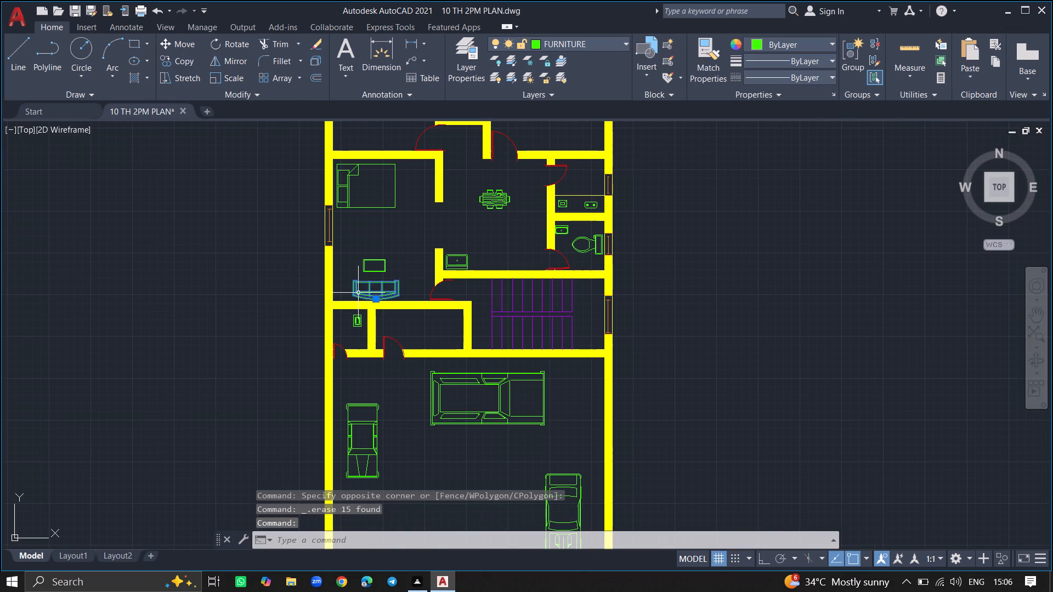
text(SC)
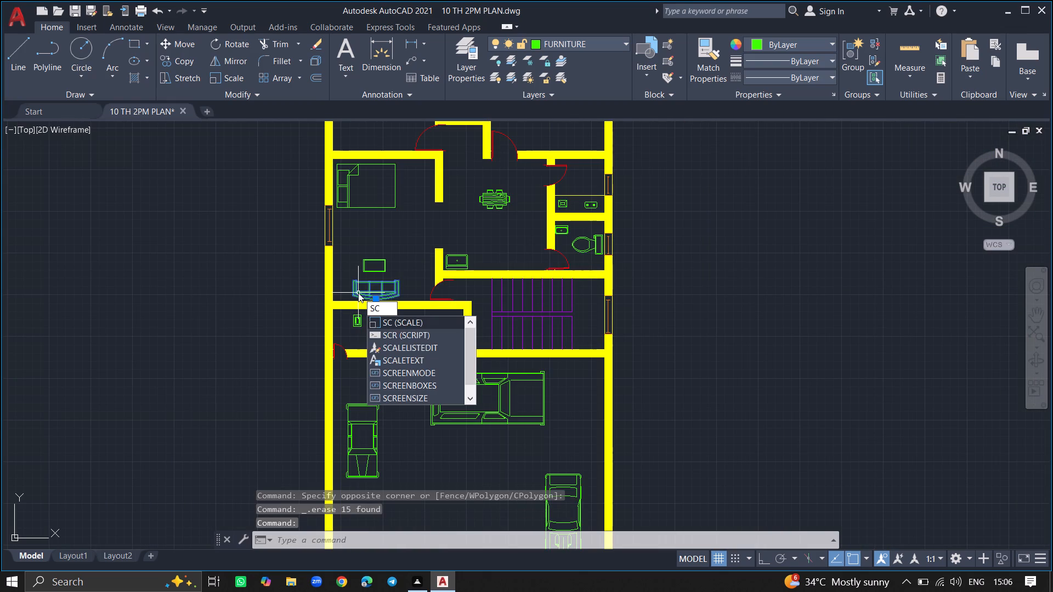
key(Return)
click(358, 293)
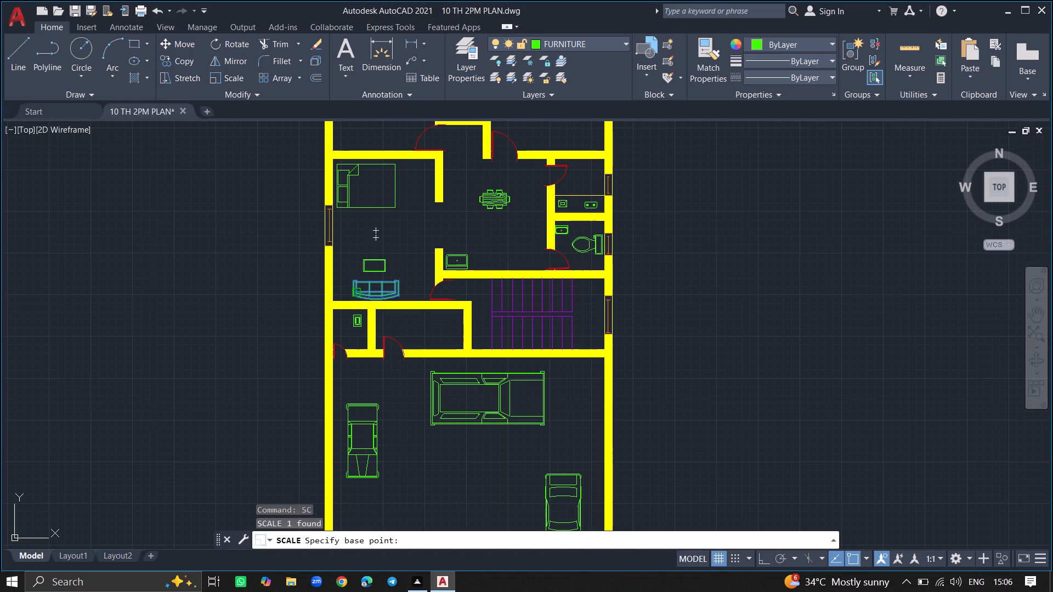
ctrl+scroll(365, 285, up, 2)
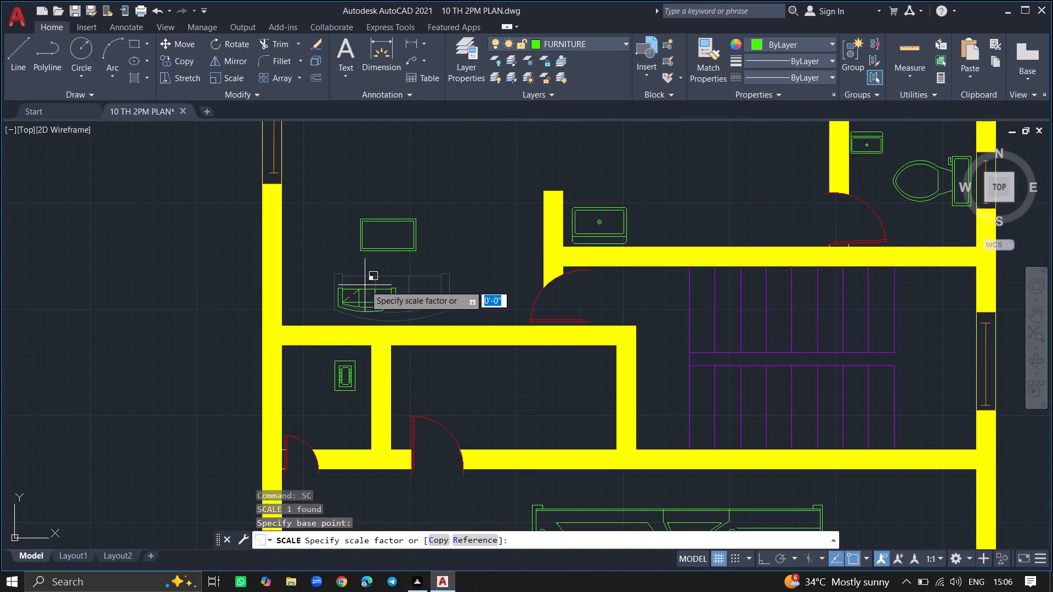
click(376, 281)
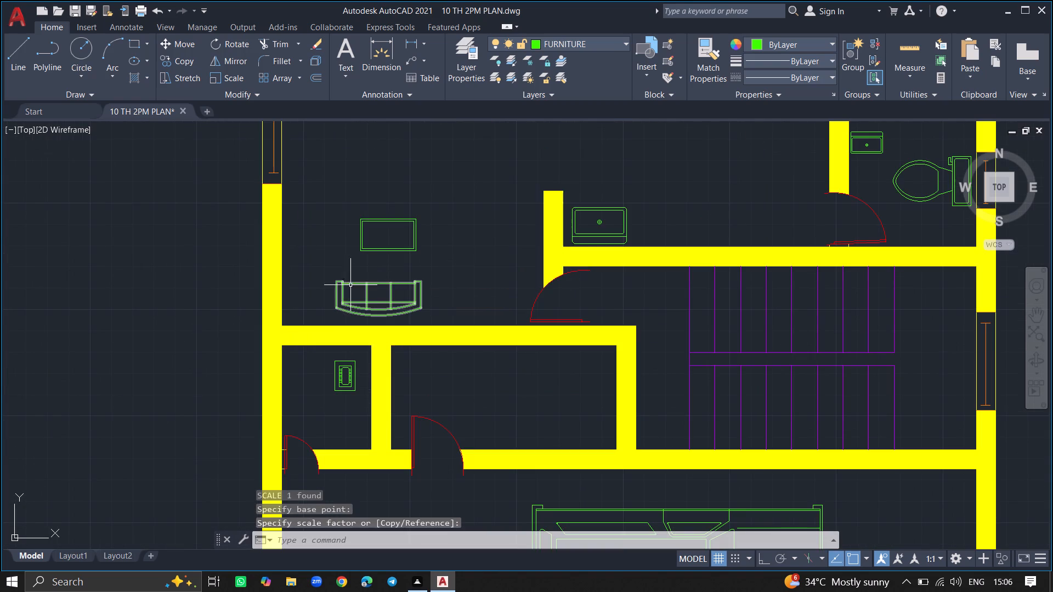
Move the reduced sofa slightly right and up, away from the room's lower wall.
click(339, 287)
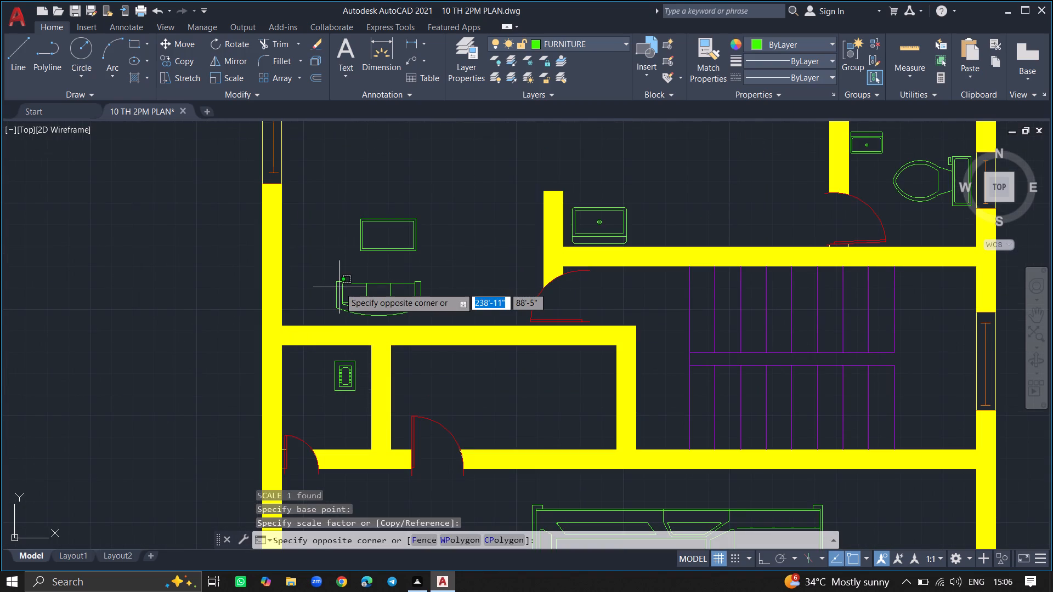
click(329, 296)
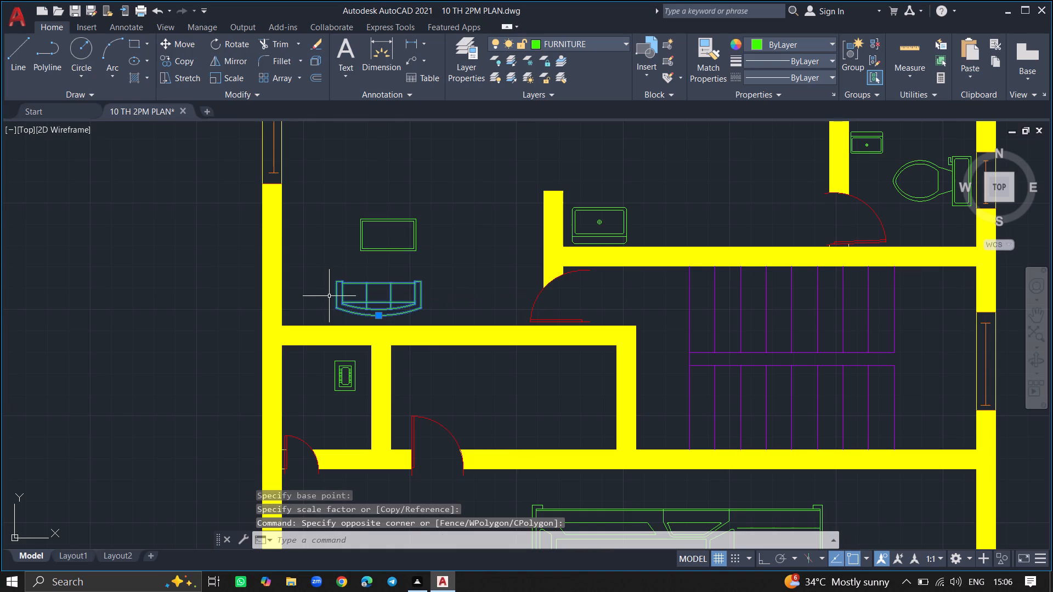
text(MOVE)
key(Return)
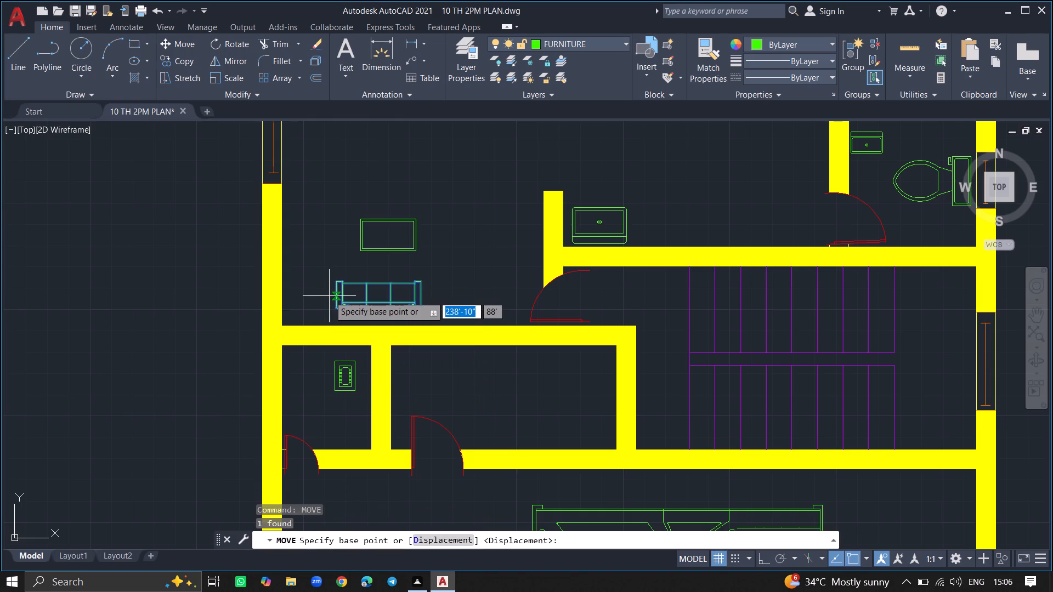
click(329, 296)
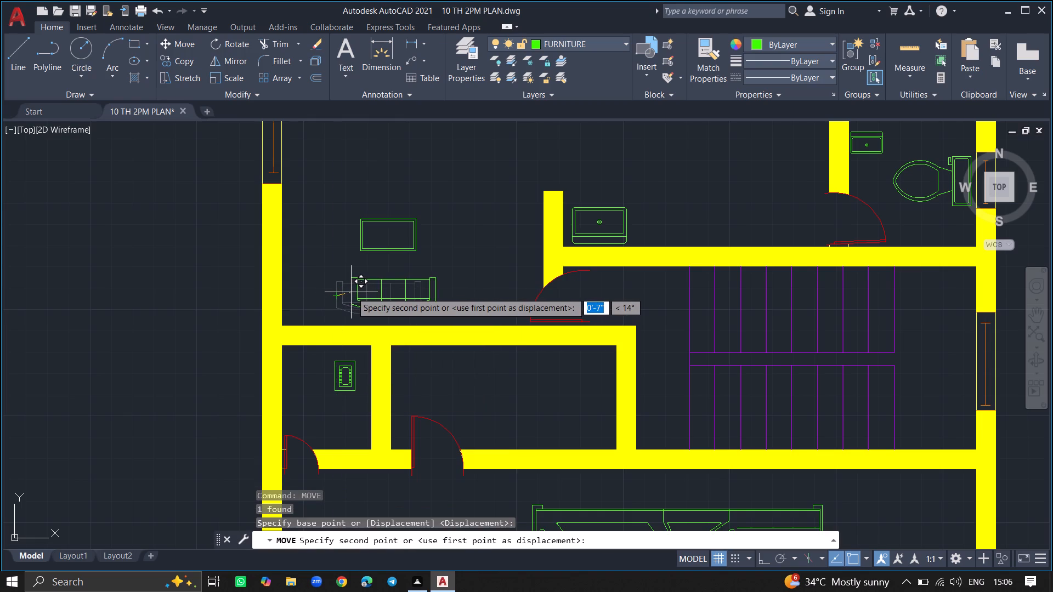
click(344, 292)
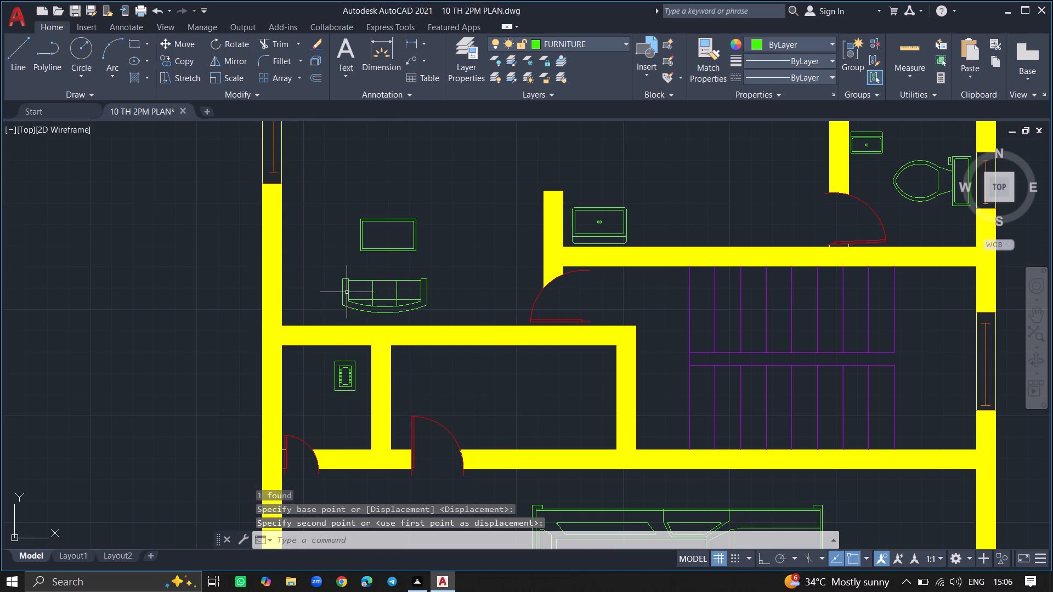
Copy the sofa to the open area just above the coffee table.
click(349, 294)
text(COPY)
key(Return)
click(349, 294)
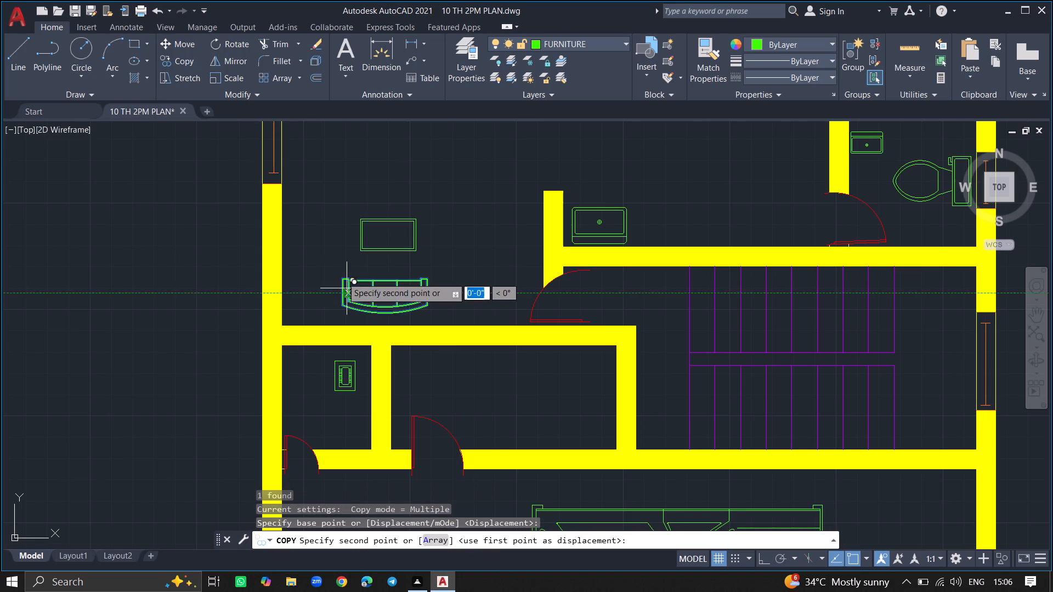
click(331, 179)
key(Escape)
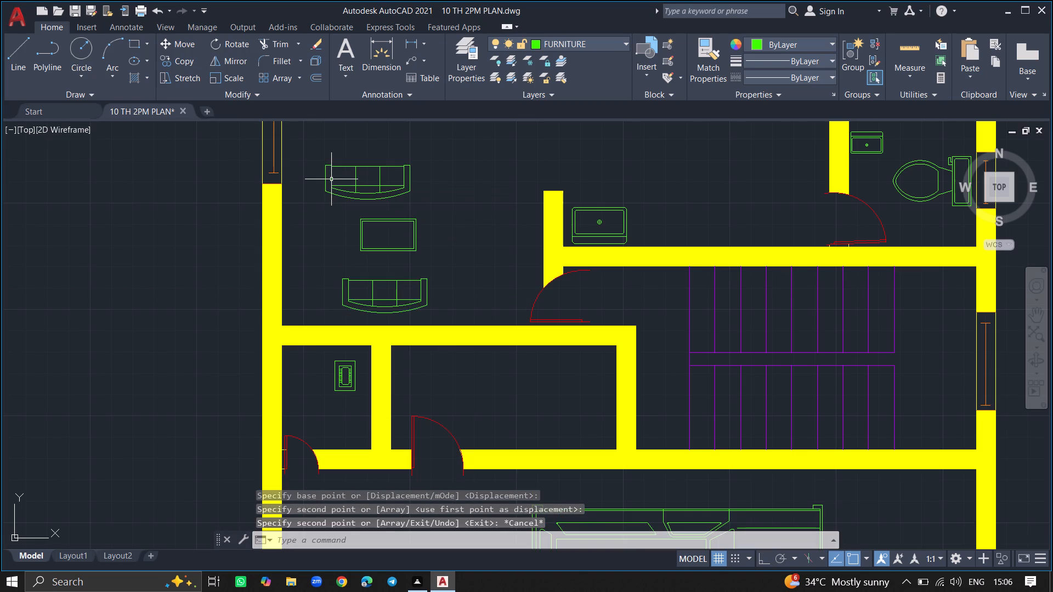
Rotate the copied sofa by 270° so its curved back faces the outer wall and its seats face the coffee table.
click(331, 179)
text(RO)
key(Return)
click(331, 179)
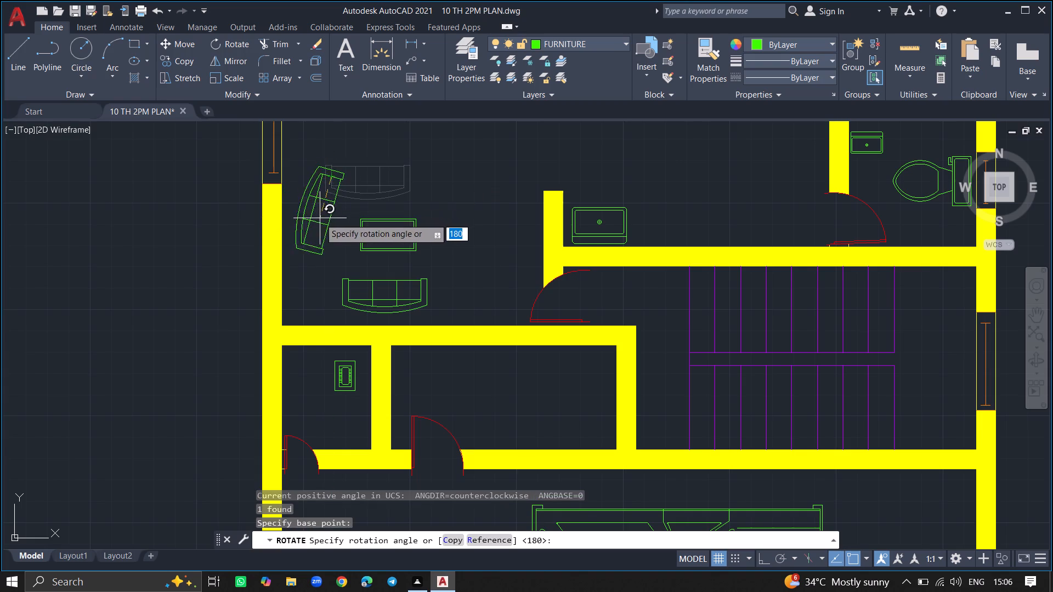
click(334, 227)
click(334, 223)
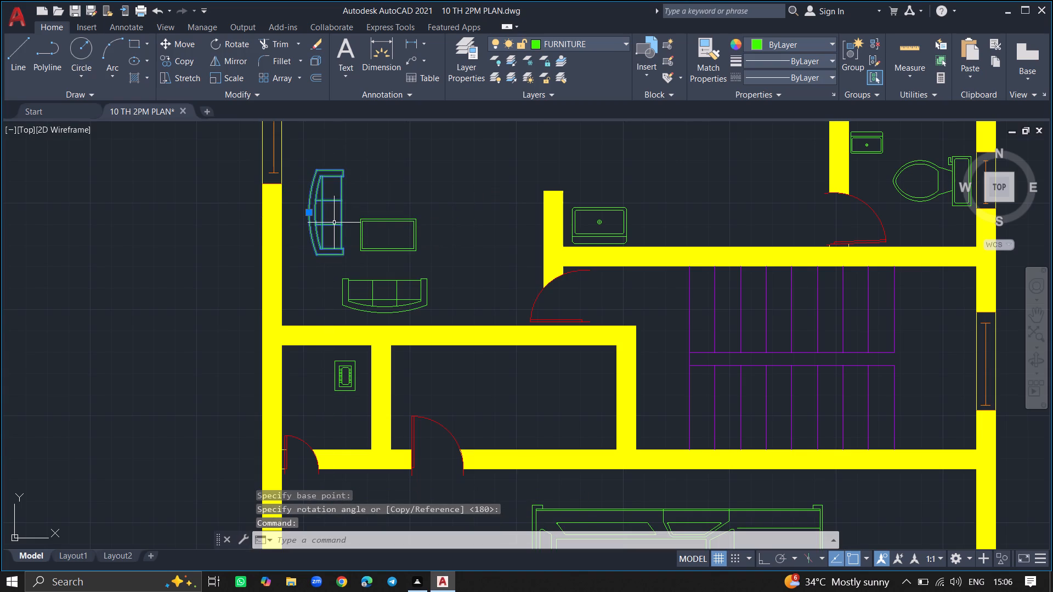
key(Escape)
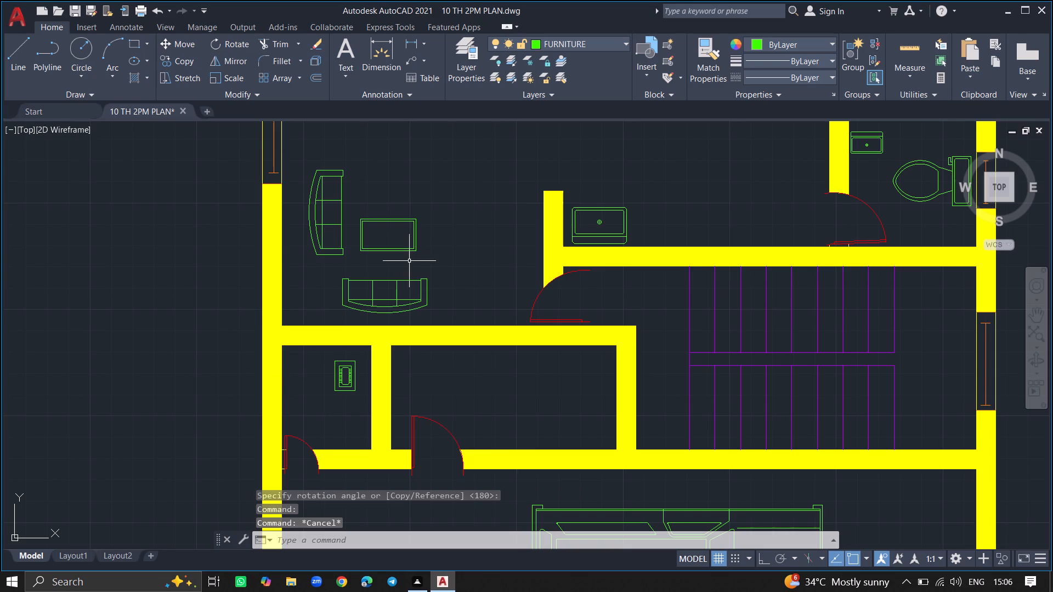
Move the double-outlined coffee table slightly up and right, away from the two sofas.
click(453, 201)
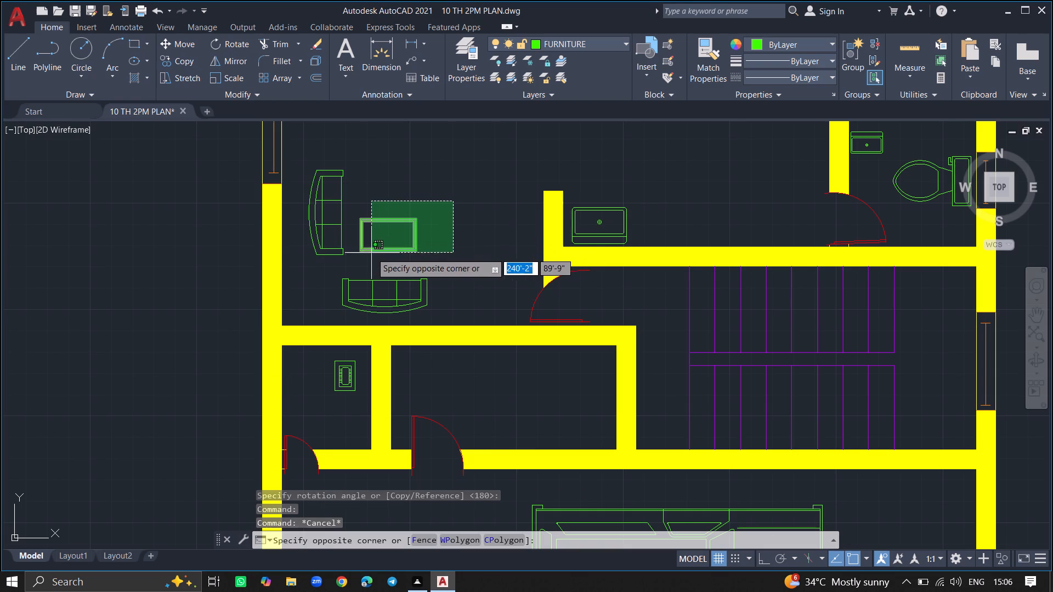
click(371, 253)
text(MOVE)
key(Return)
click(386, 238)
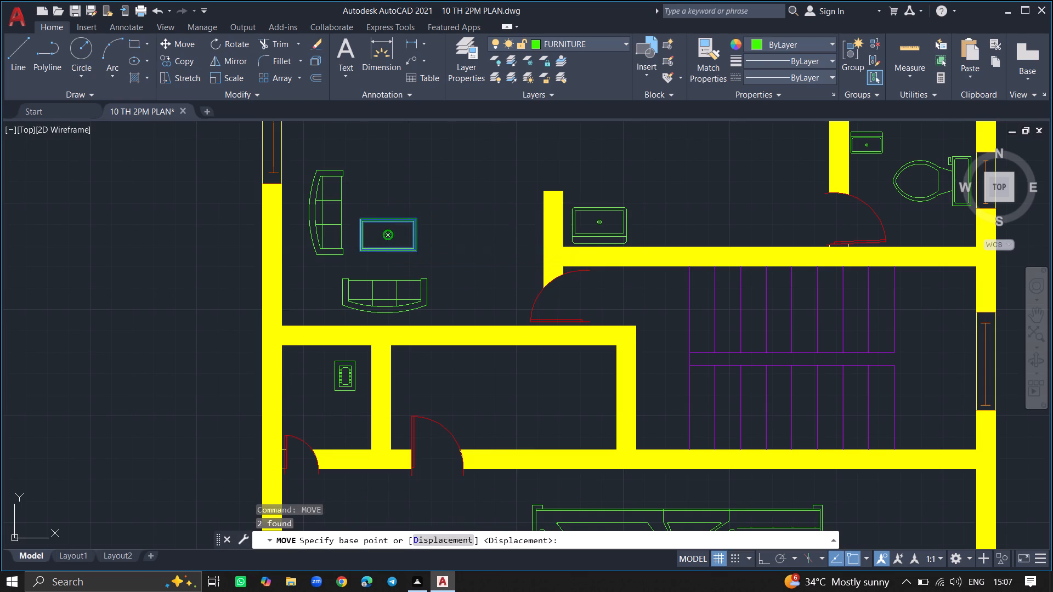
click(396, 215)
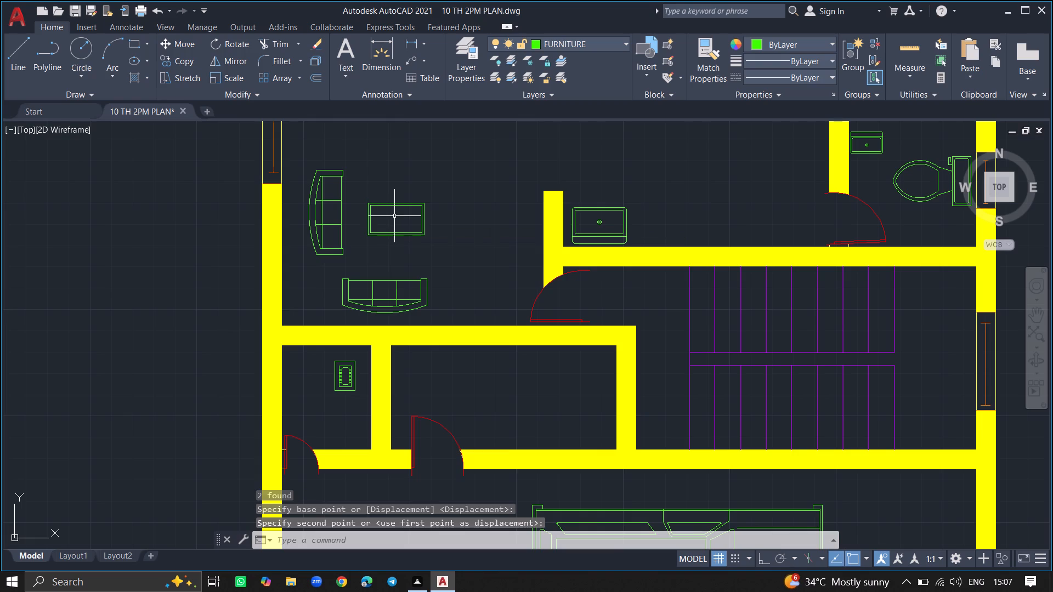
Draw a nearly square side-table rectangle about 1'-1" high in the corner between the outer wall and the lower sofa.
text(REC)
key(Return)
ctrl+scroll(313, 293, up, 2)
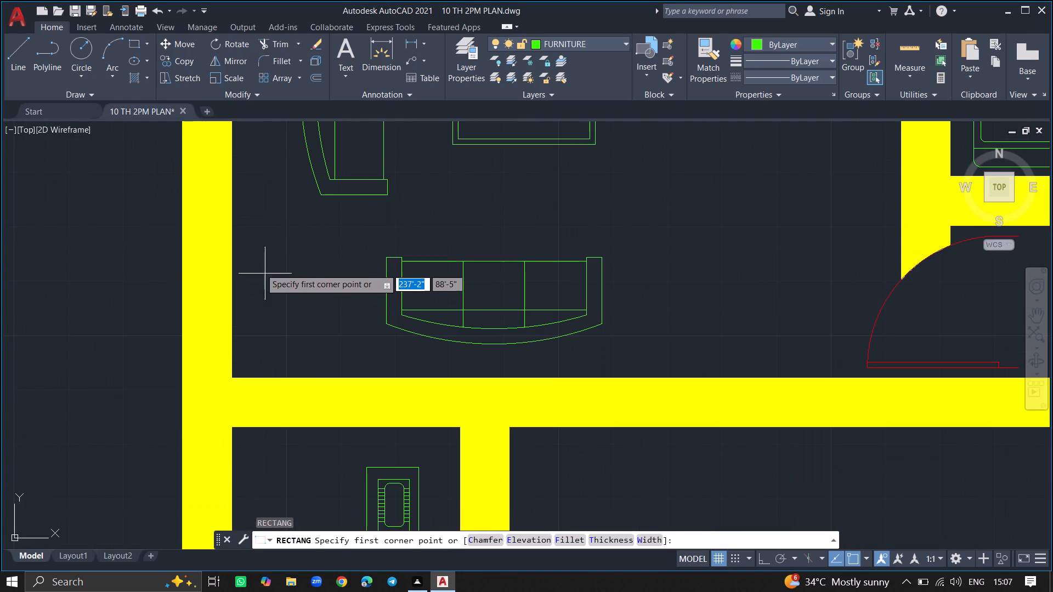
click(258, 259)
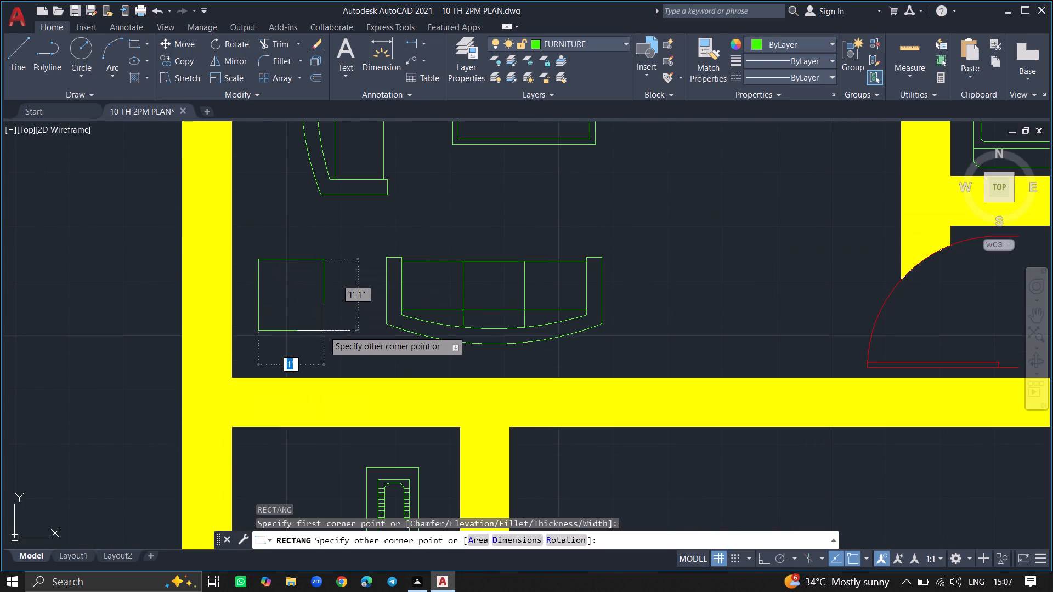
click(336, 331)
ctrl+scroll(282, 355, down, 5)
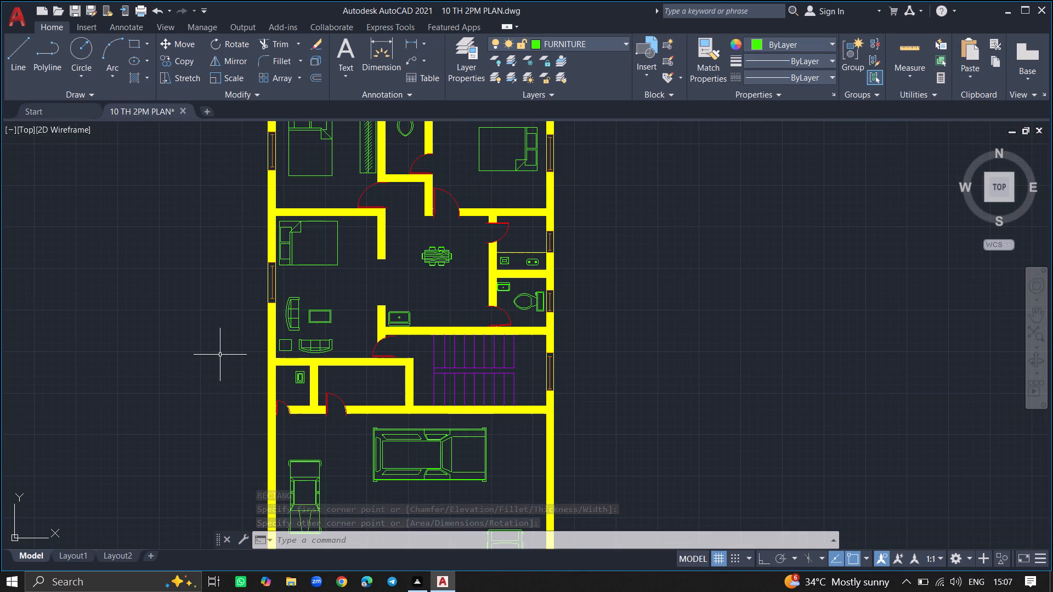
Rotate the coffee table a quarter turn about its centre with Ortho on, making its long side parallel to the upright sofa.
ctrl+scroll(220, 355, up, 3)
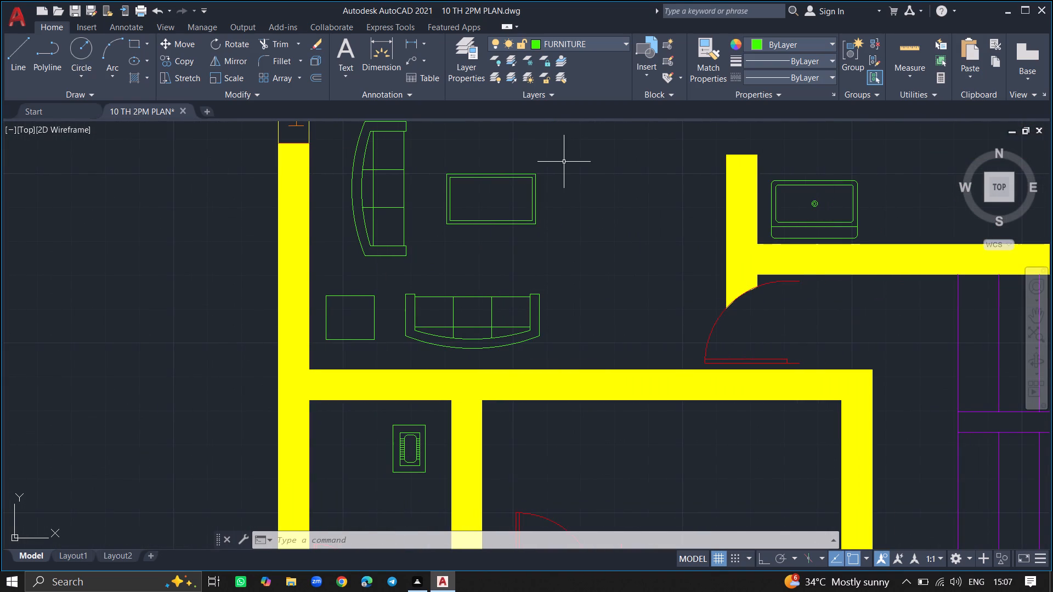
click(564, 162)
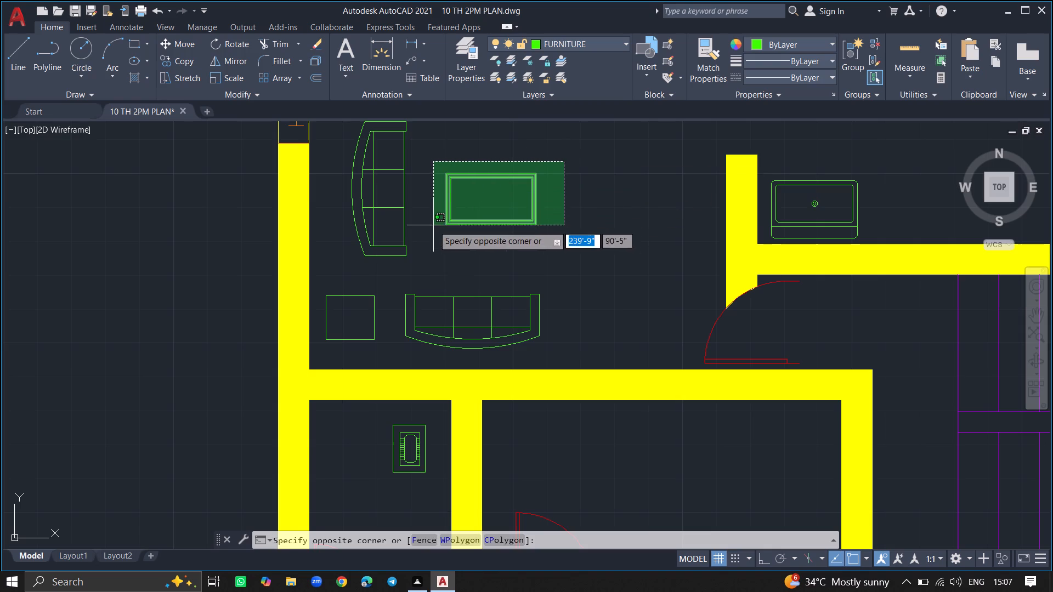
click(433, 225)
text(RO)
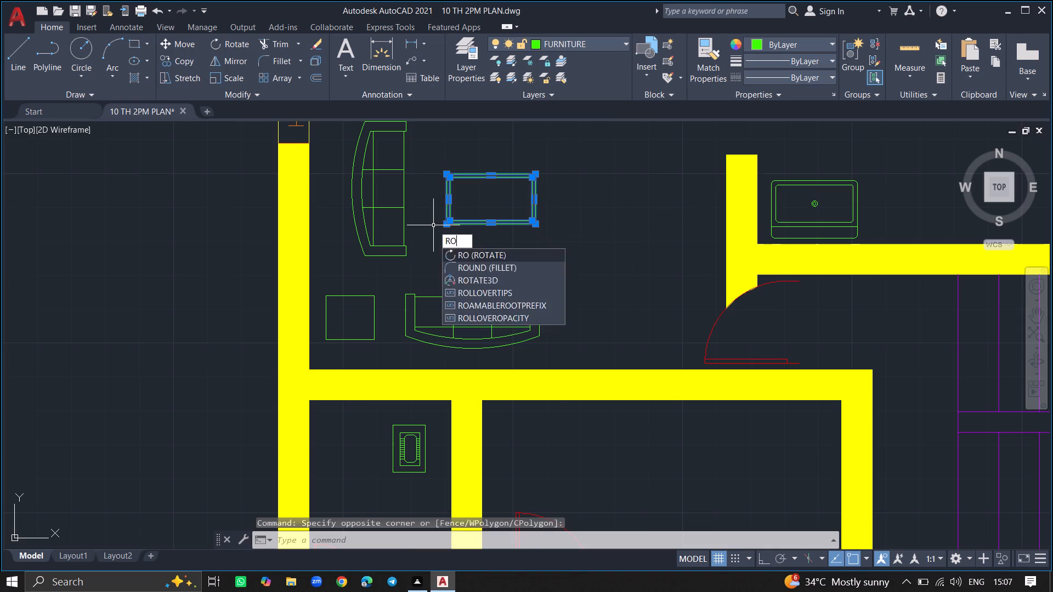
key(Return)
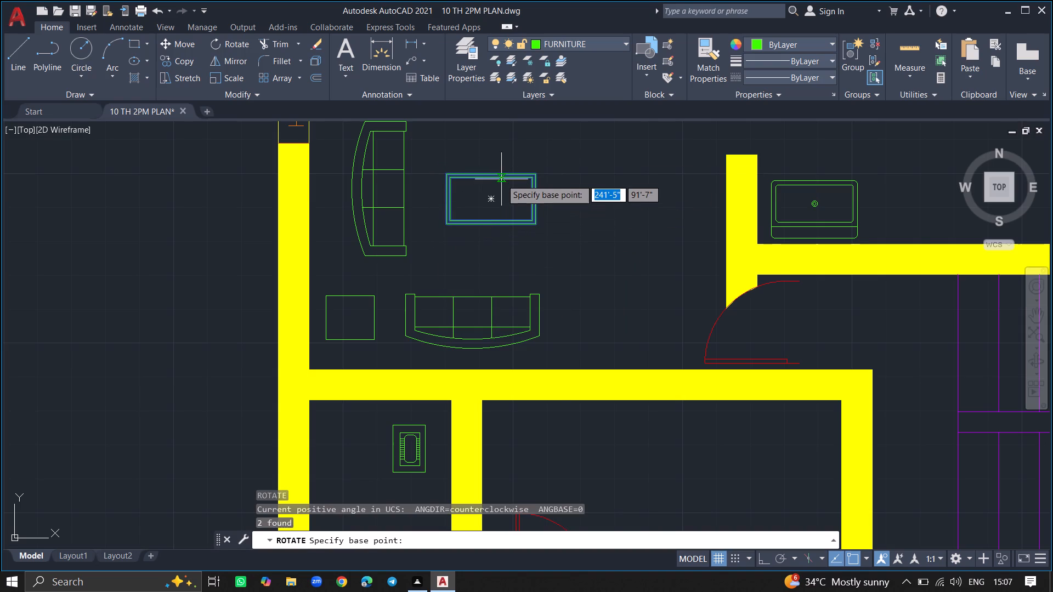
click(491, 204)
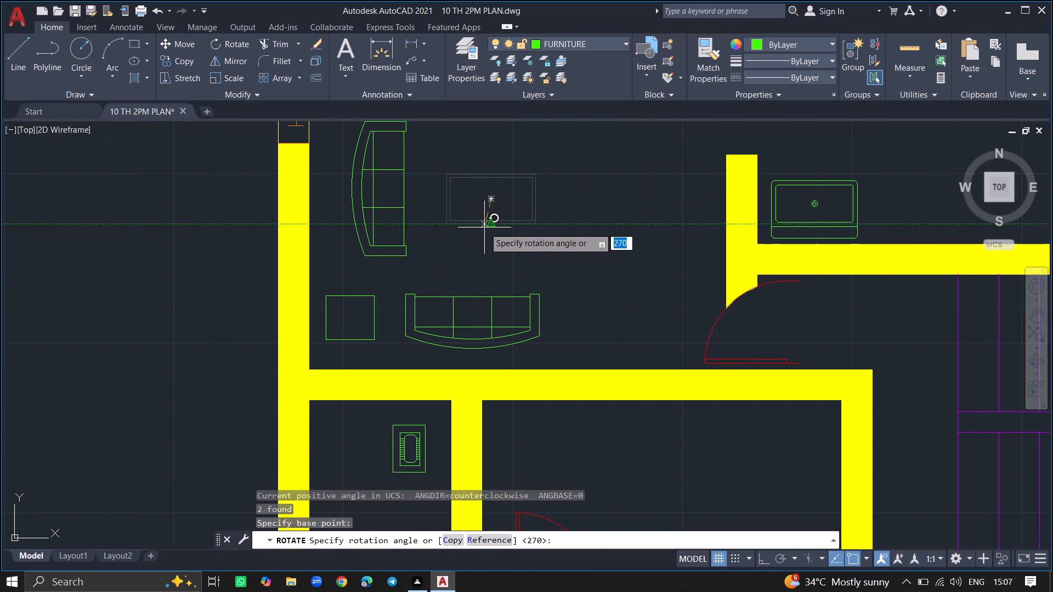
key(F8)
click(484, 228)
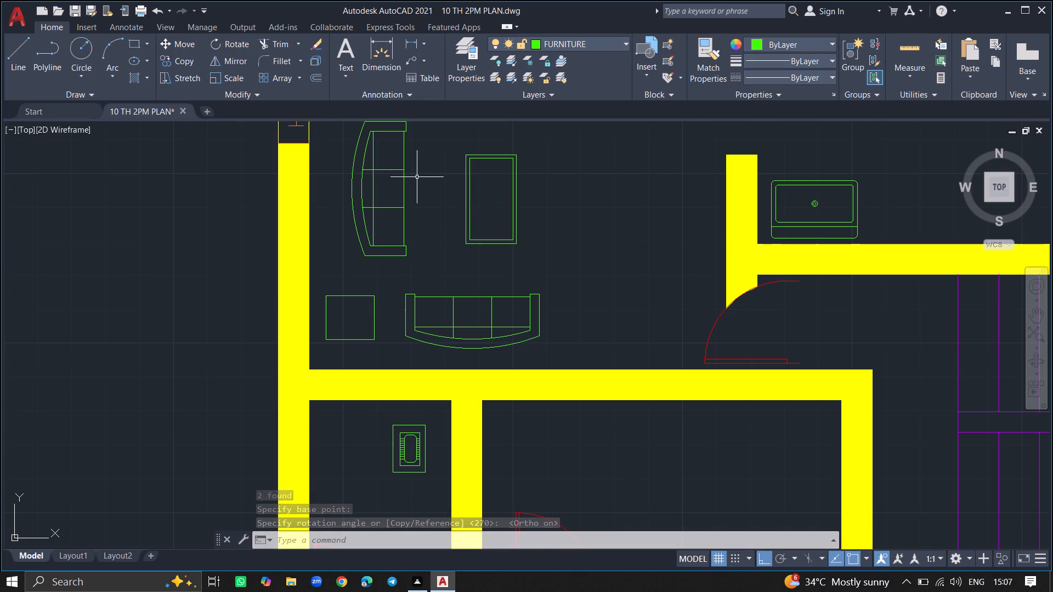
Hatch the inner rectangle of the double-outlined coffee table with the GRATE pattern.
click(137, 77)
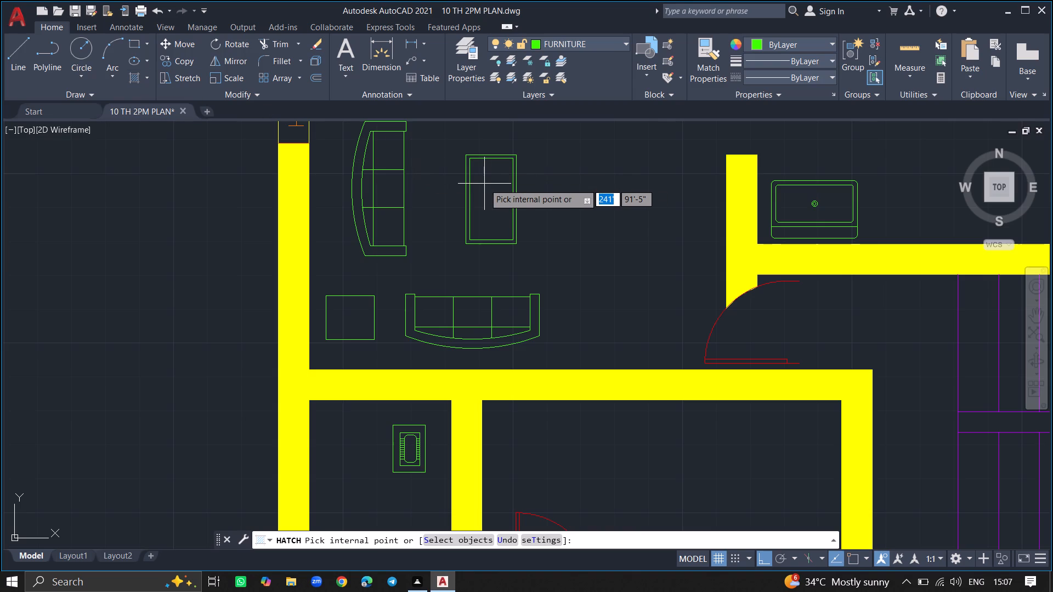
ctrl+scroll(485, 191, up, 3)
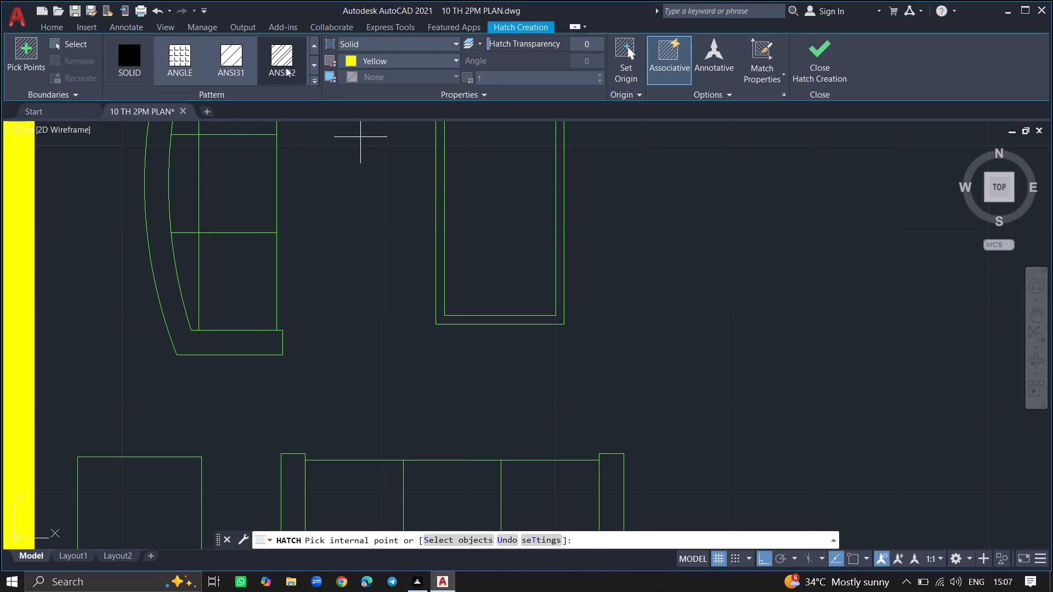
click(310, 67)
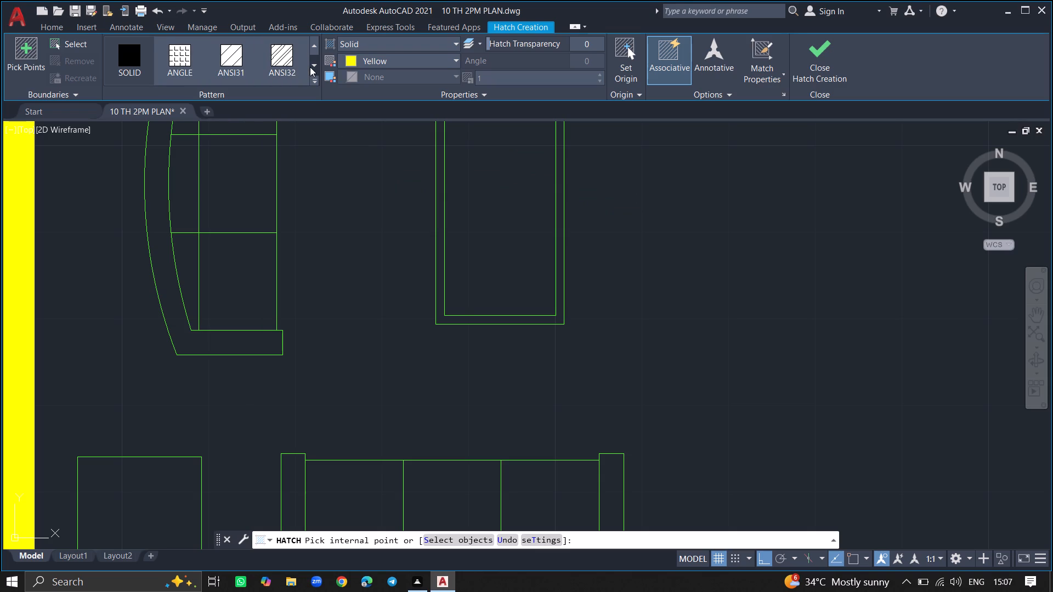
click(310, 67)
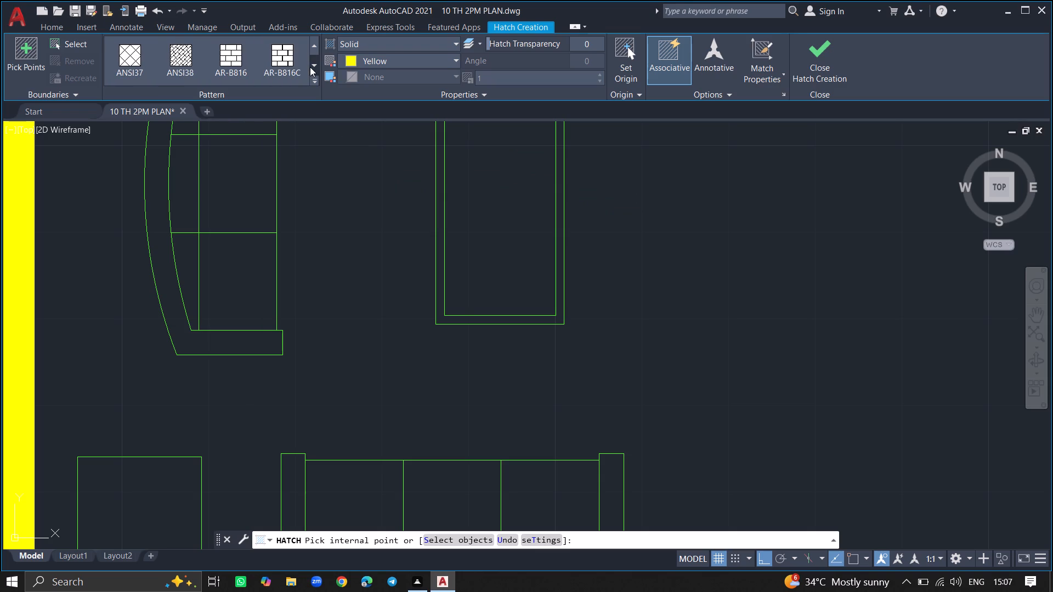
click(310, 67)
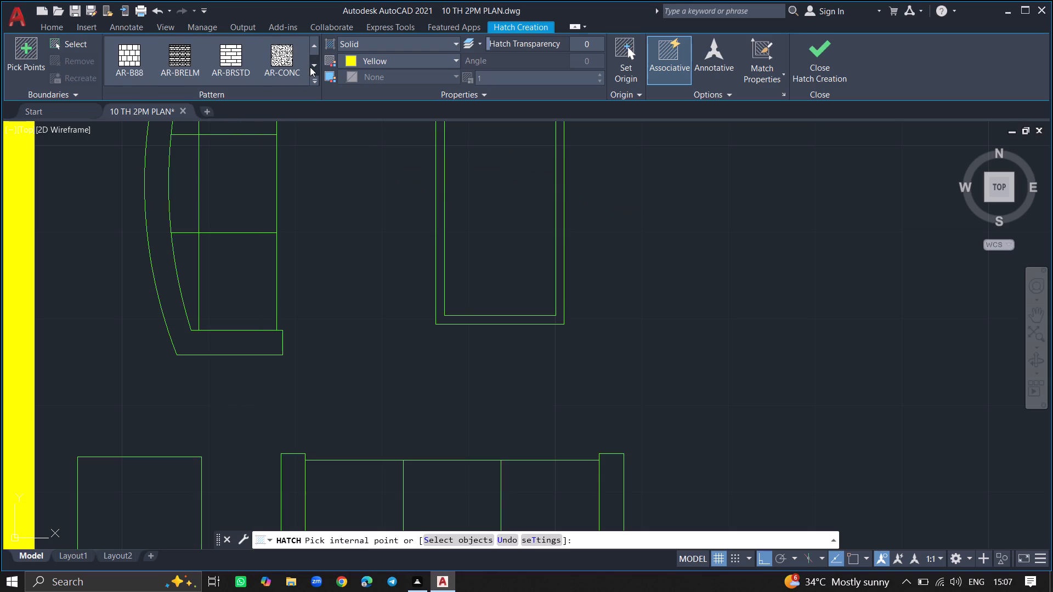
click(310, 67)
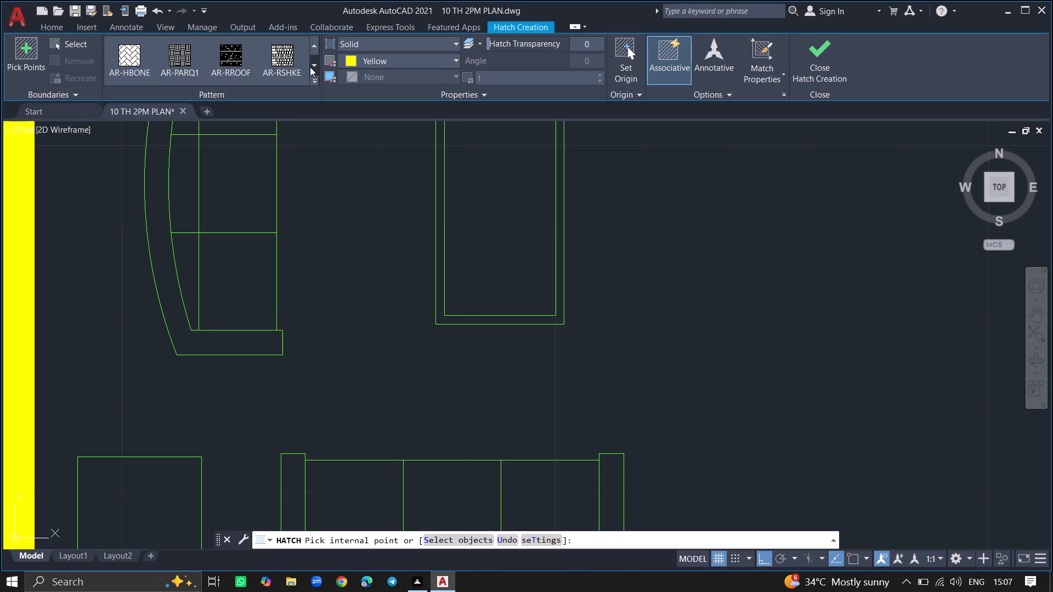
click(310, 67)
click(310, 67)
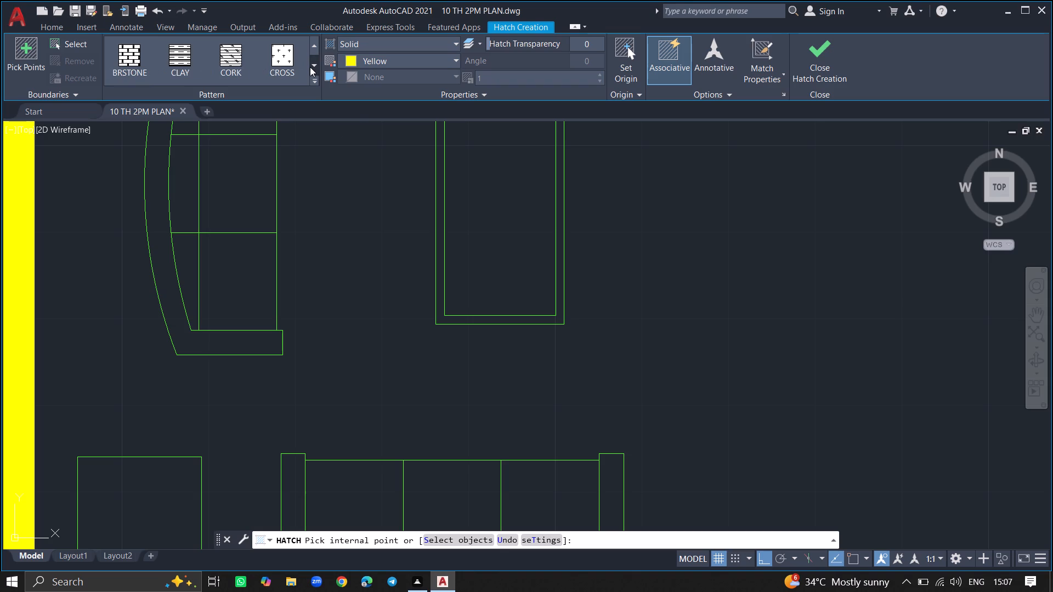
click(310, 67)
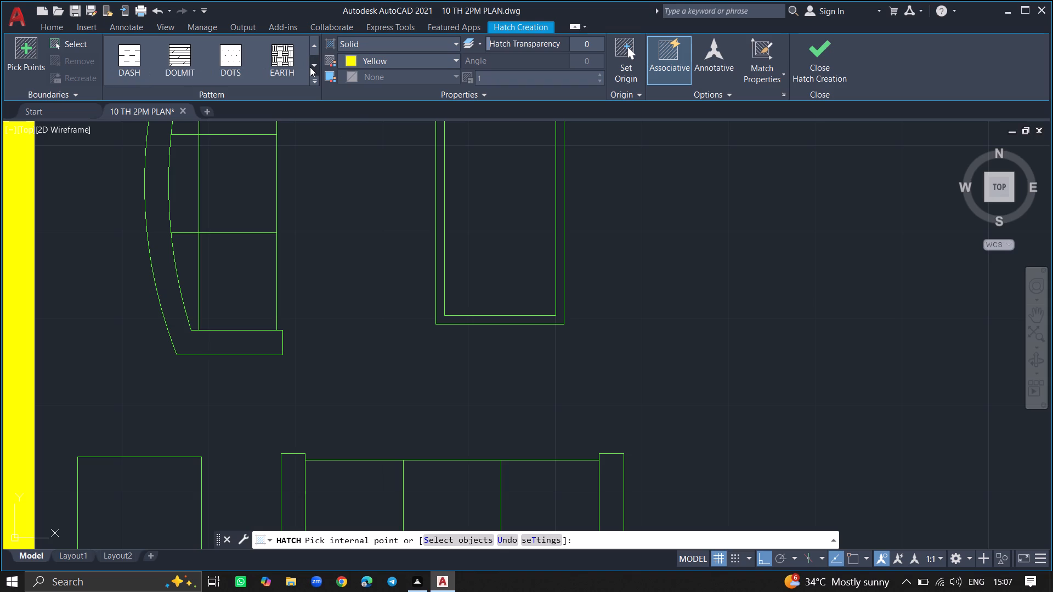
click(310, 67)
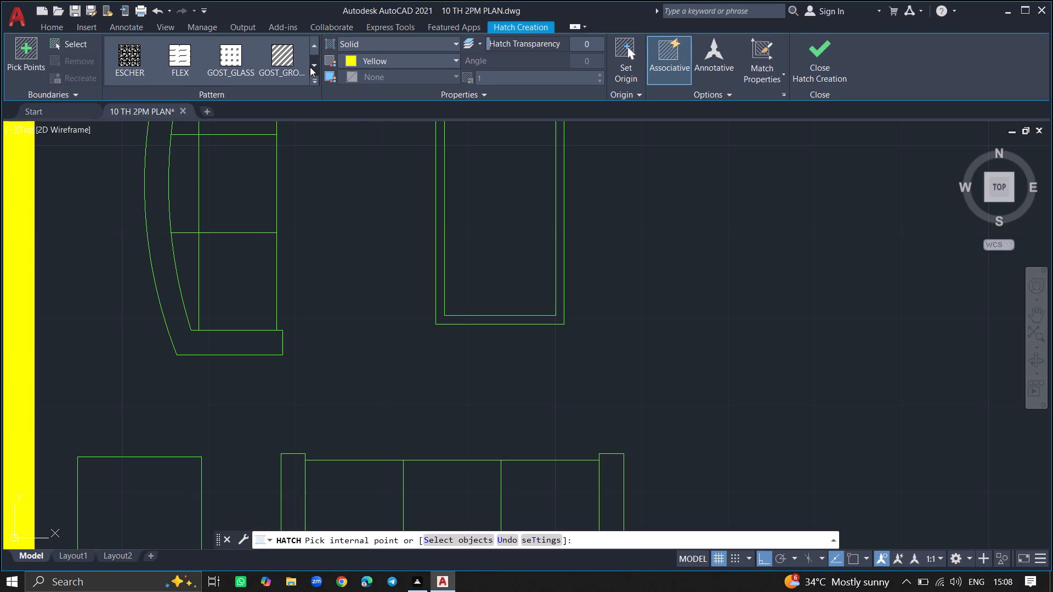
click(310, 67)
click(310, 67)
click(310, 67)
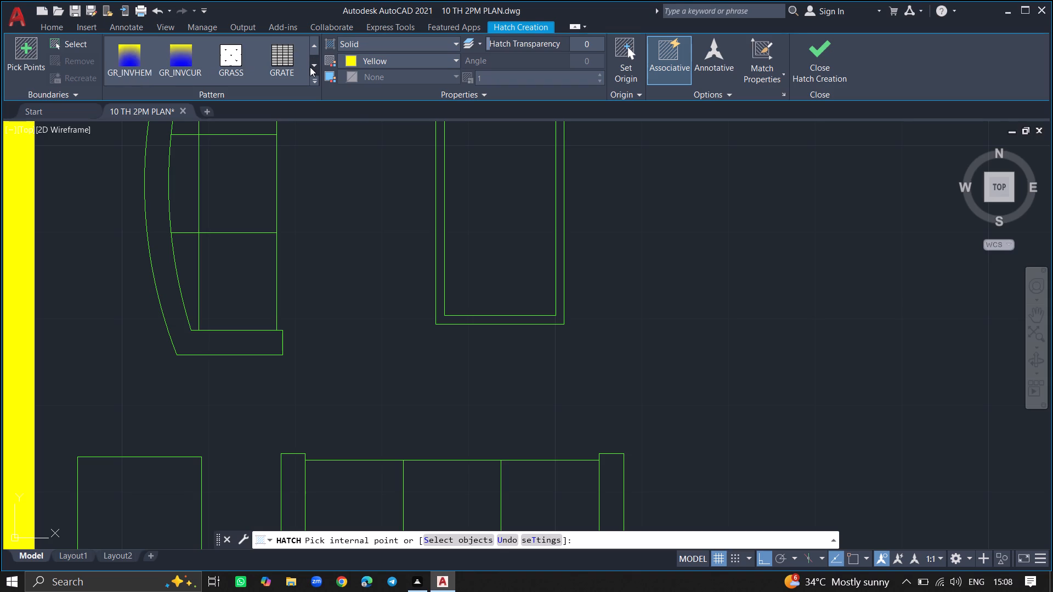
click(288, 60)
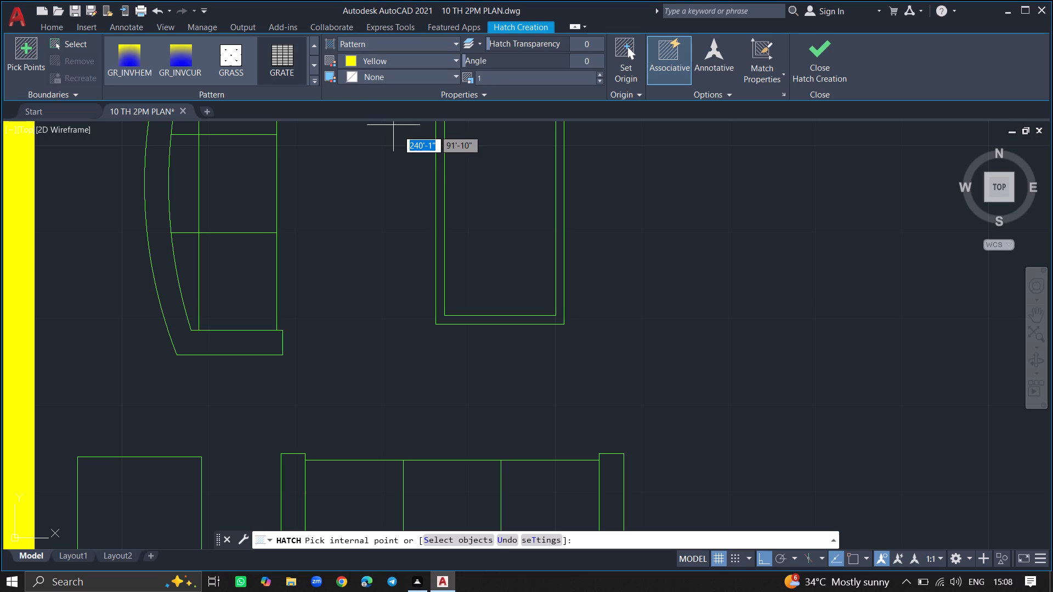
click(479, 167)
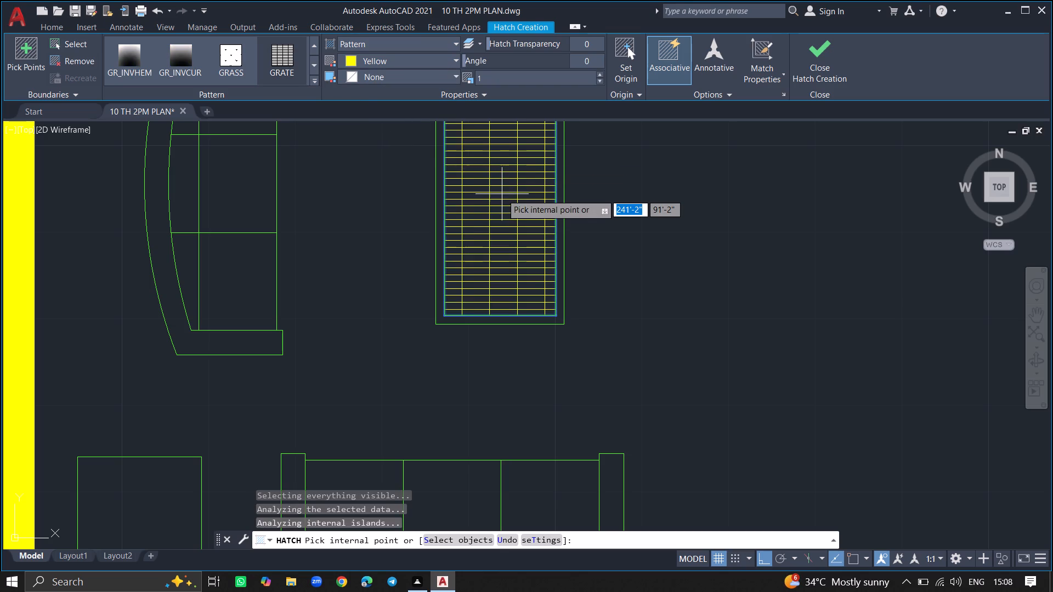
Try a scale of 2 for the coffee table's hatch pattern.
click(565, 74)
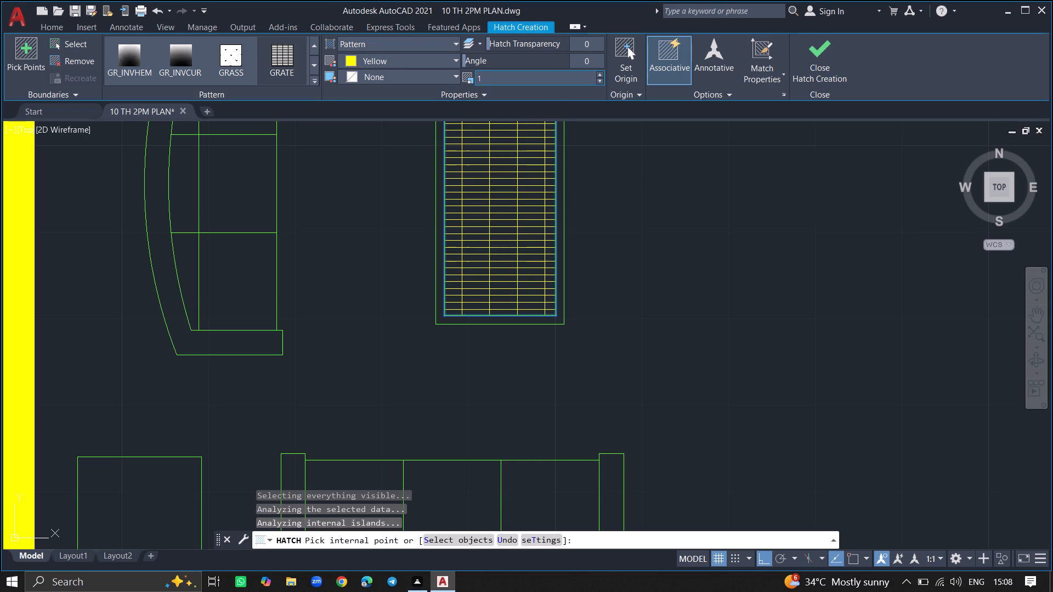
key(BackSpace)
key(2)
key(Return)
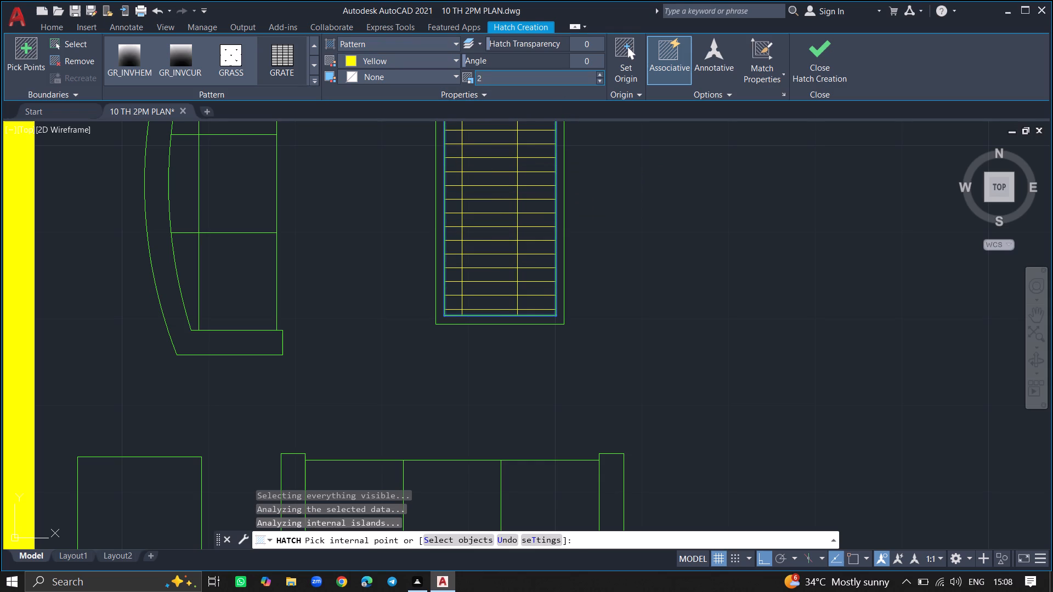
Set the coffee table's hatch scale to 1 and finish the hatch.
key(BackSpace)
key(BackSpace)
key(BackSpace)
click(538, 81)
click(538, 81)
key(BackSpace)
key(1)
key(Return)
key(Return)
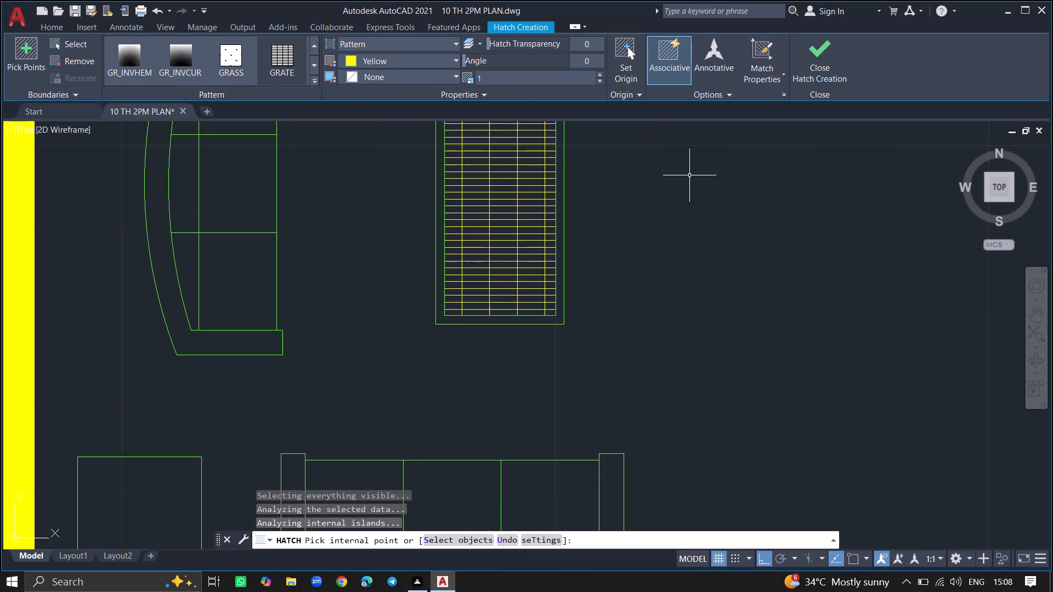
Copy the washbasin beside the western toilet by its drain centre into the small squat-toilet room, near the wall beside its door, with Ortho off.
ctrl+scroll(689, 175, down, 3)
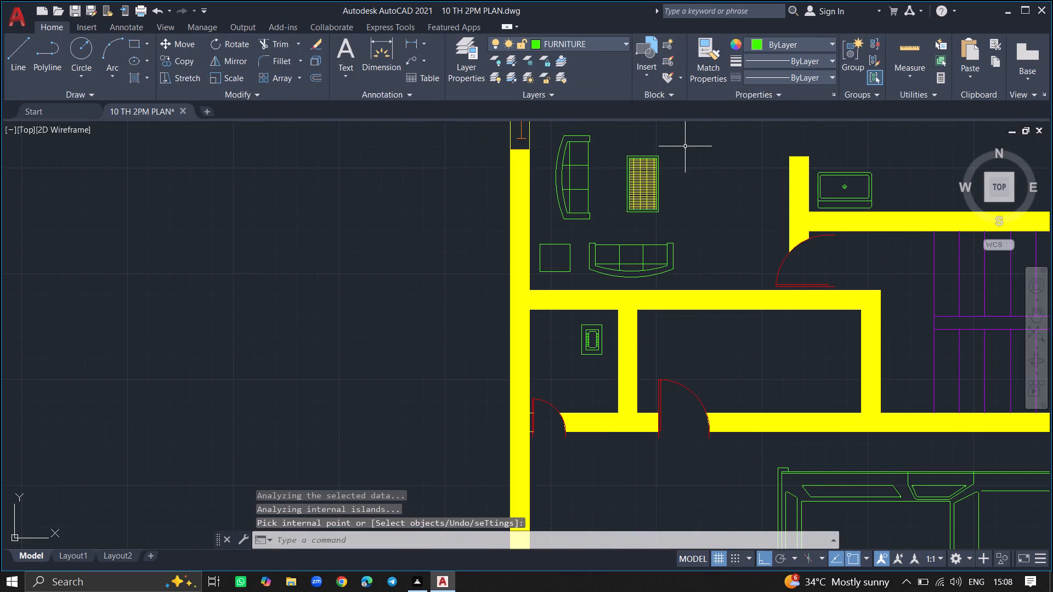
ctrl+scroll(685, 146, down, 2)
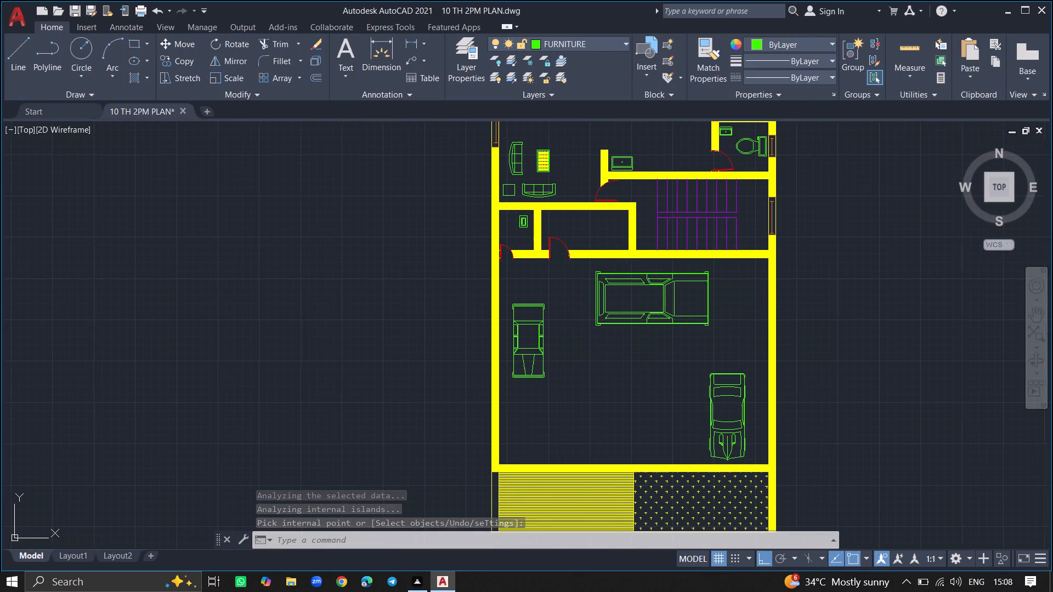
ctrl+scroll(496, 235, up, 2)
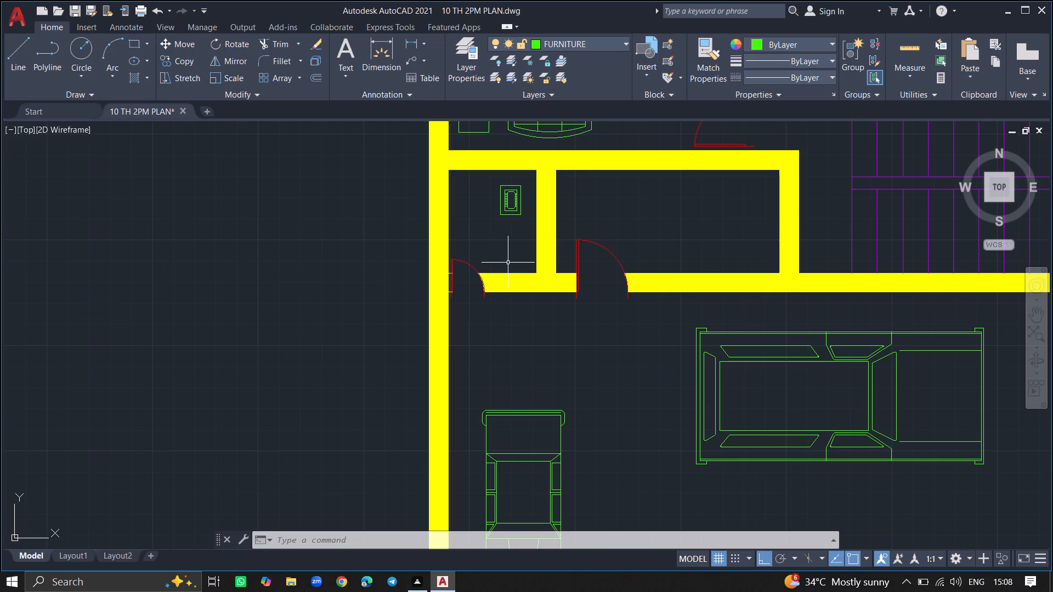
ctrl+scroll(508, 263, down, 3)
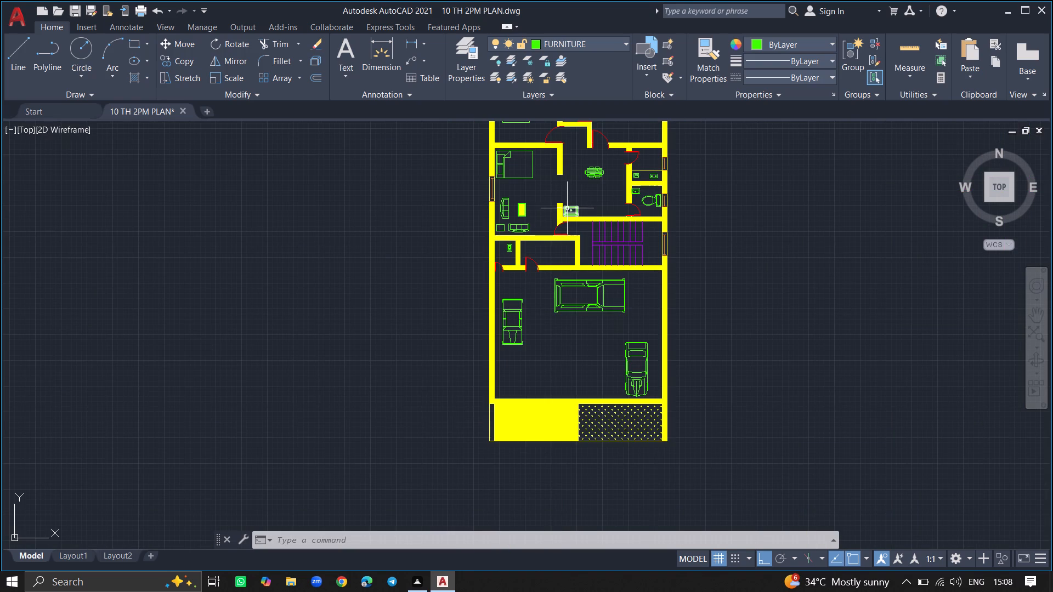
ctrl+scroll(567, 207, up, 1)
ctrl+scroll(634, 186, up, 3)
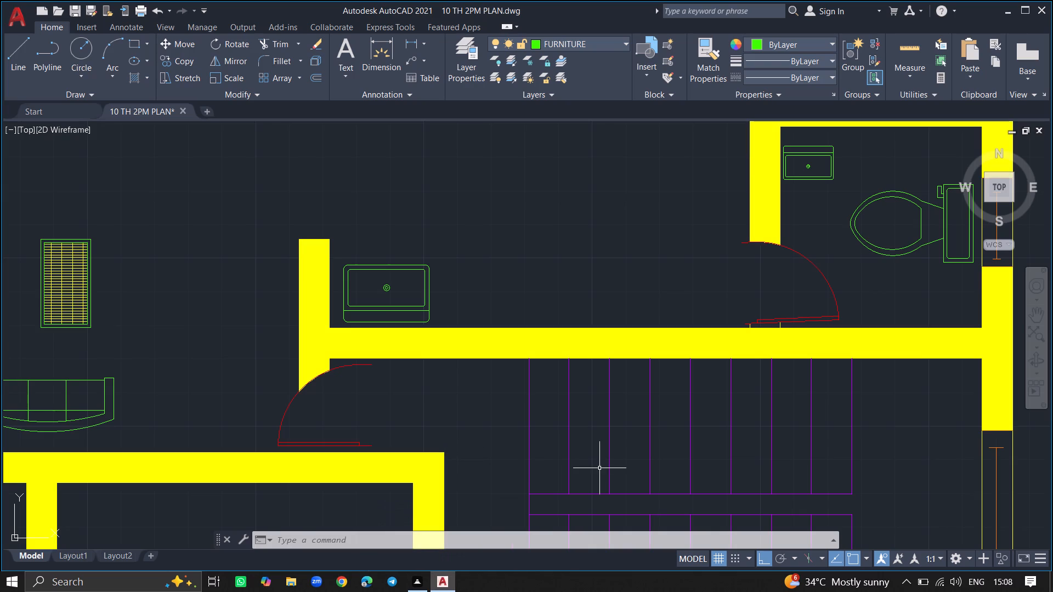
ctrl+scroll(599, 468, down, 2)
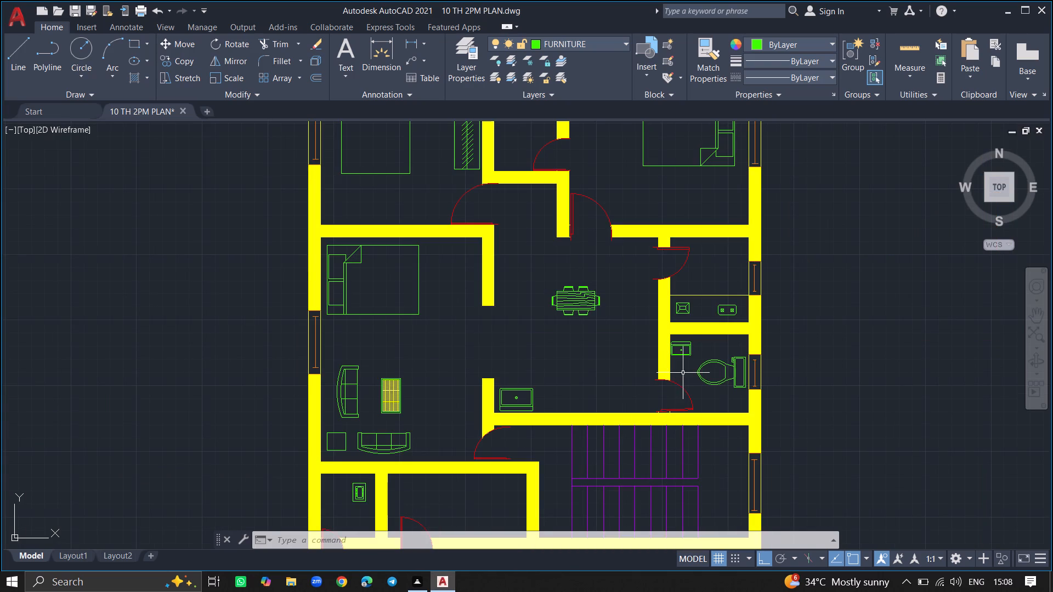
click(687, 352)
ctrl+scroll(687, 352, up, 5)
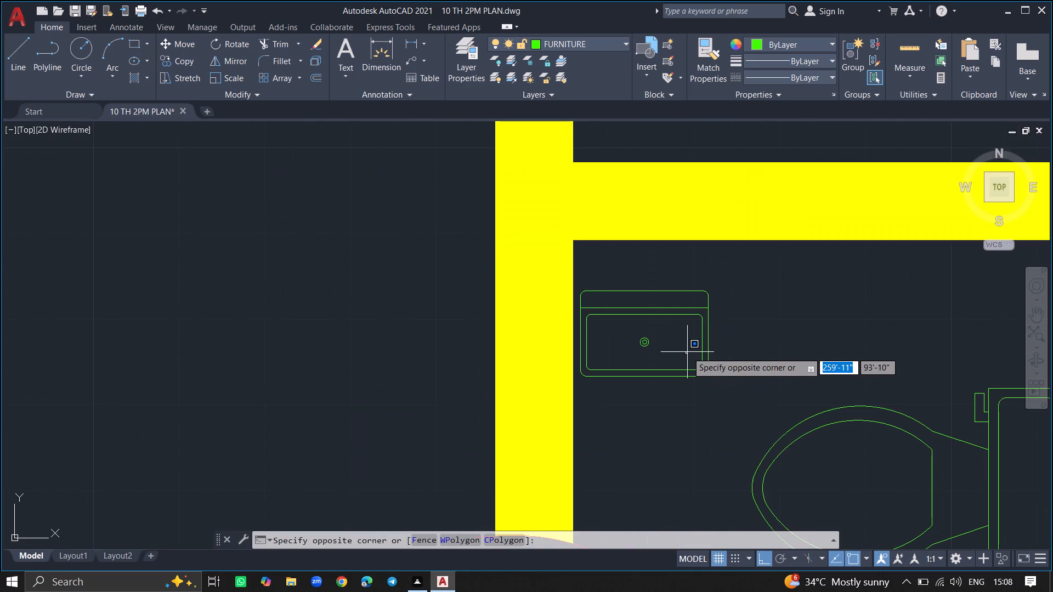
click(639, 396)
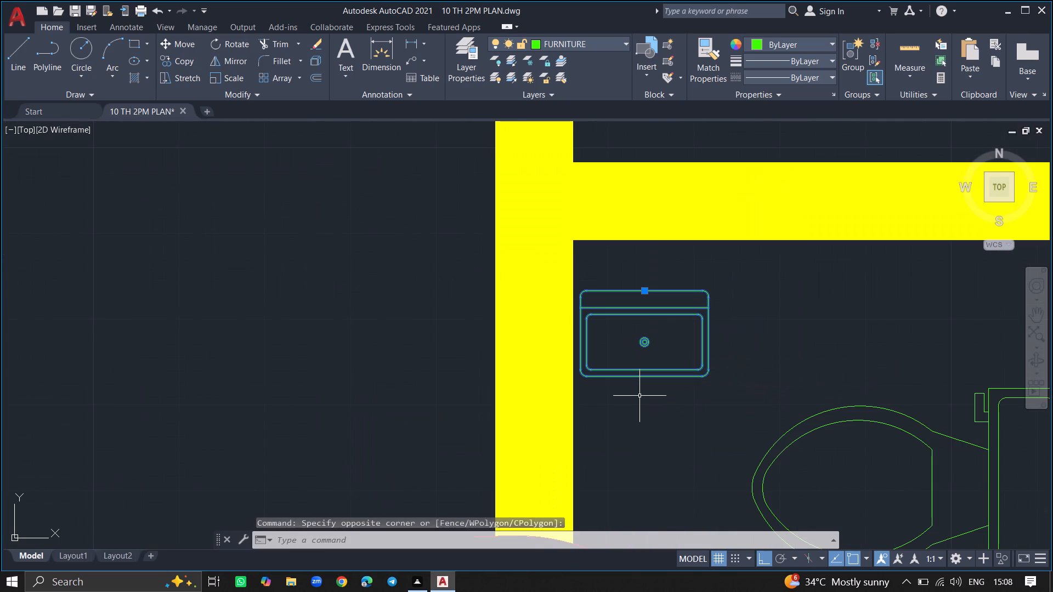
text(COPY)
key(Return)
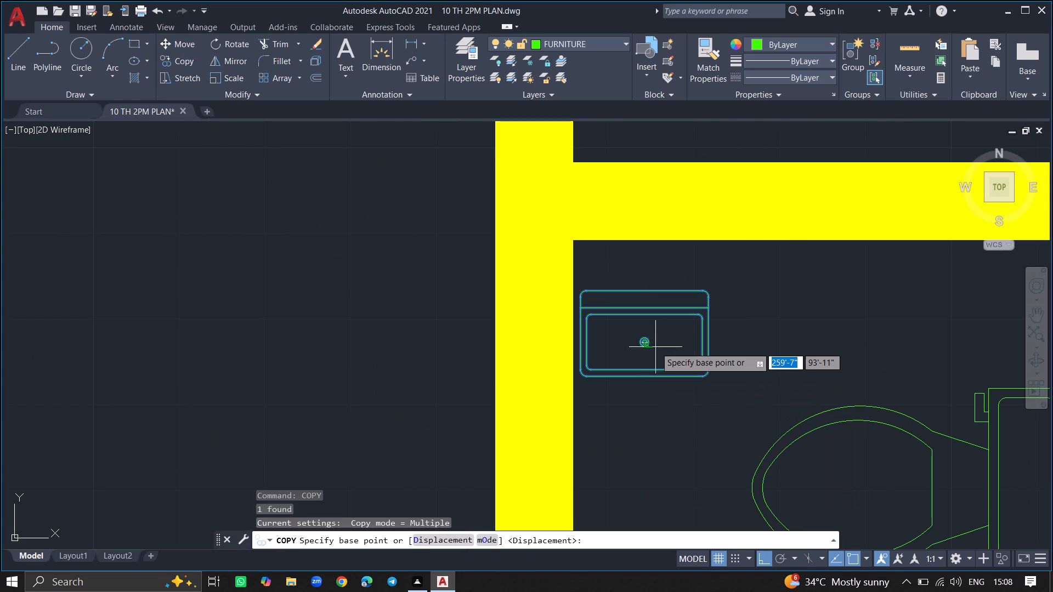
click(645, 344)
ctrl+scroll(510, 333, down, 4)
ctrl+scroll(382, 387, down, 3)
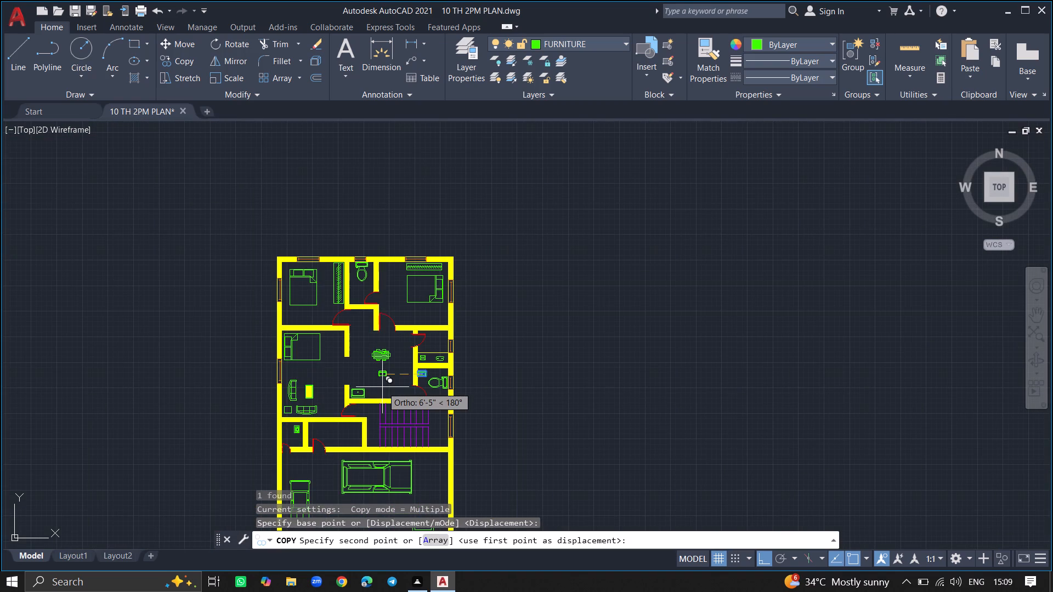
key(F8)
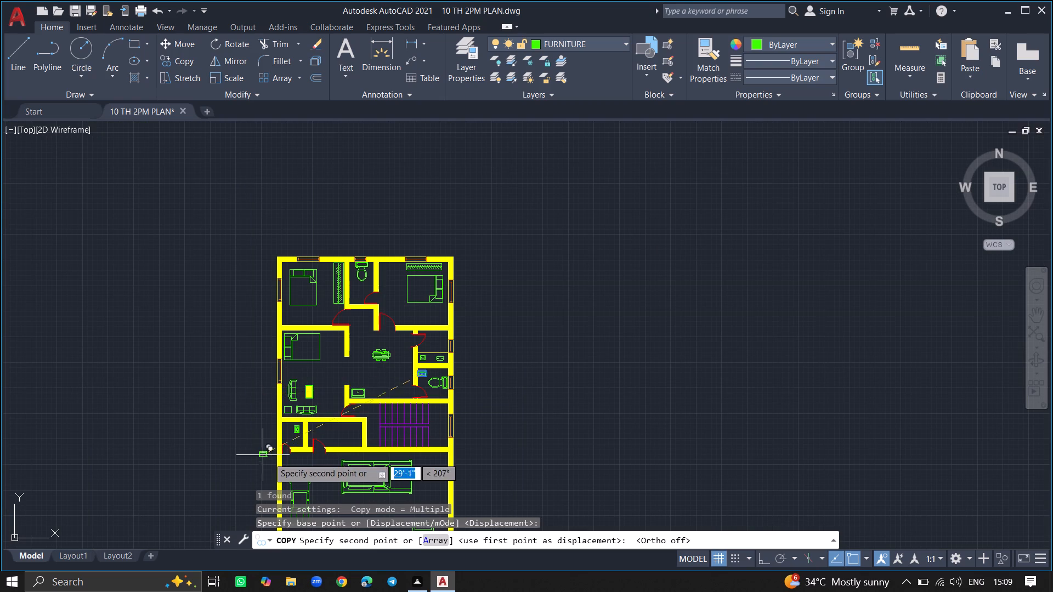
ctrl+scroll(278, 451, up, 6)
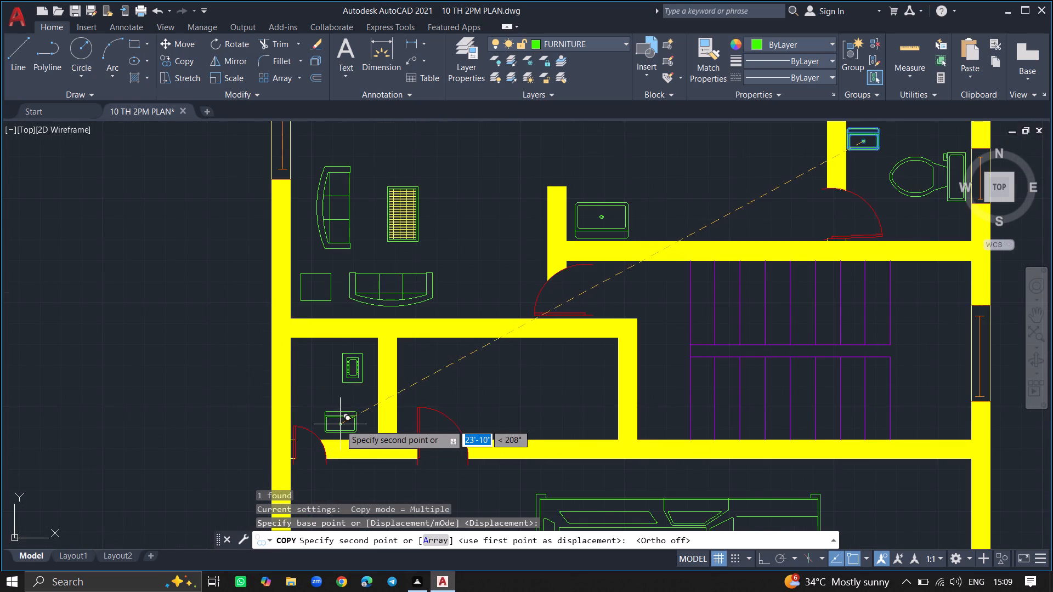
ctrl+scroll(345, 424, up, 3)
click(330, 442)
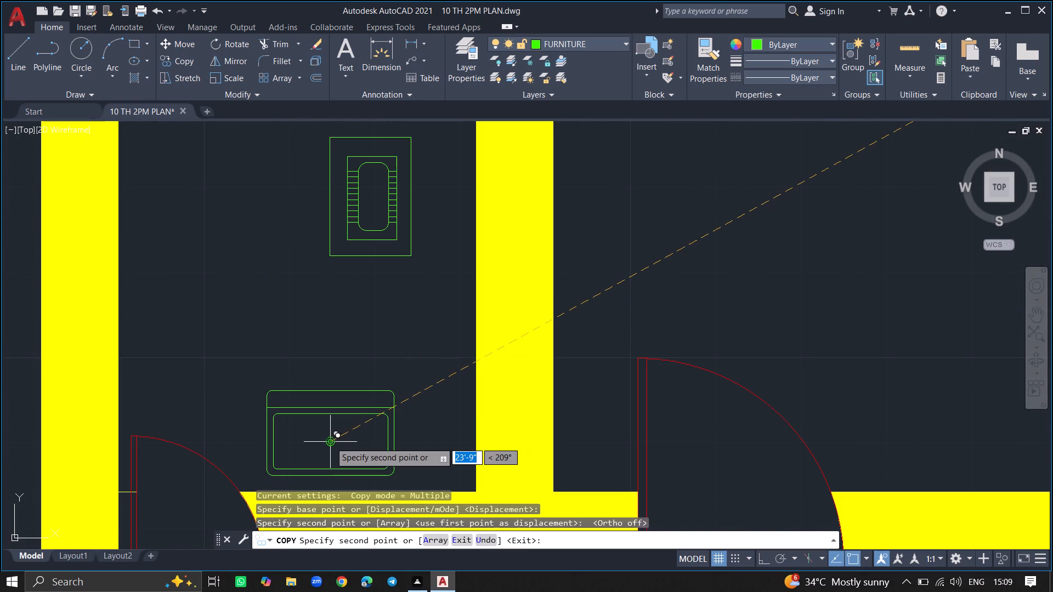
click(330, 442)
key(Escape)
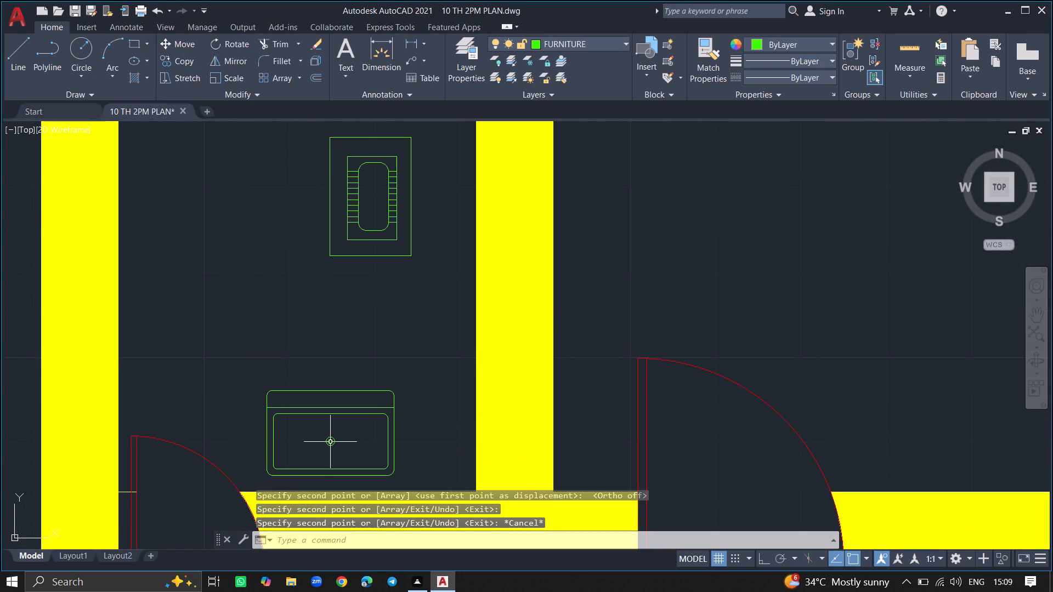
Rotate the copied washbasin half a turn about its drain centre so its back faces the wall beside the door.
click(330, 442)
text(RO)
key(Return)
click(330, 442)
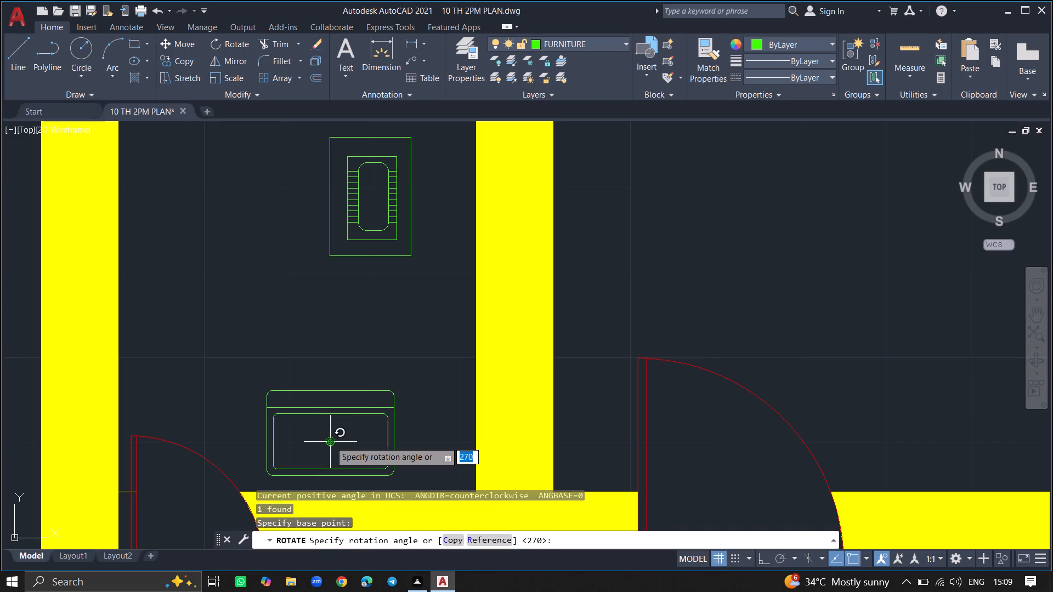
click(245, 446)
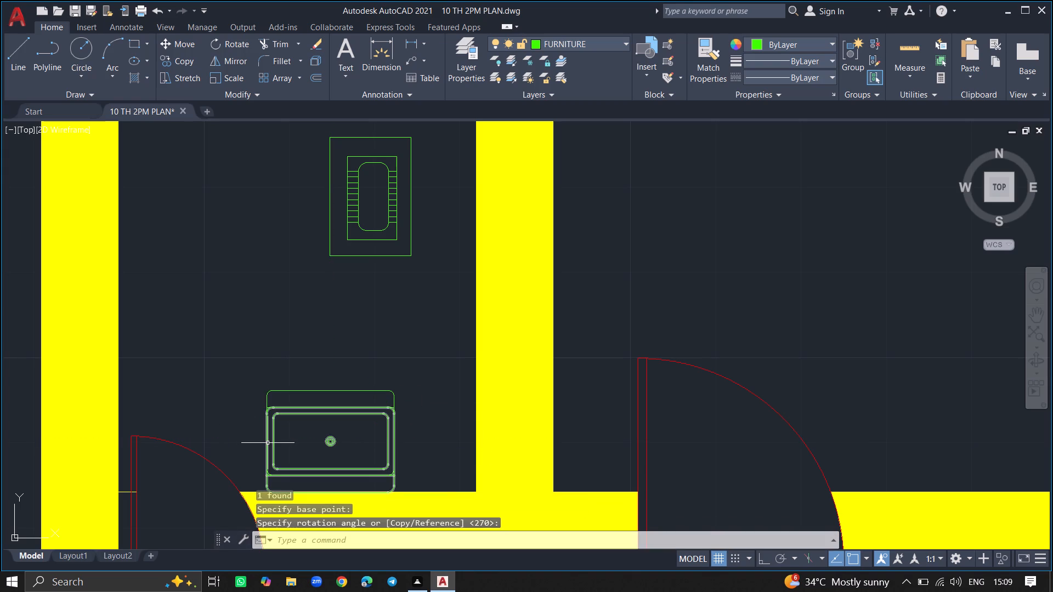
ctrl+scroll(268, 443, down, 2)
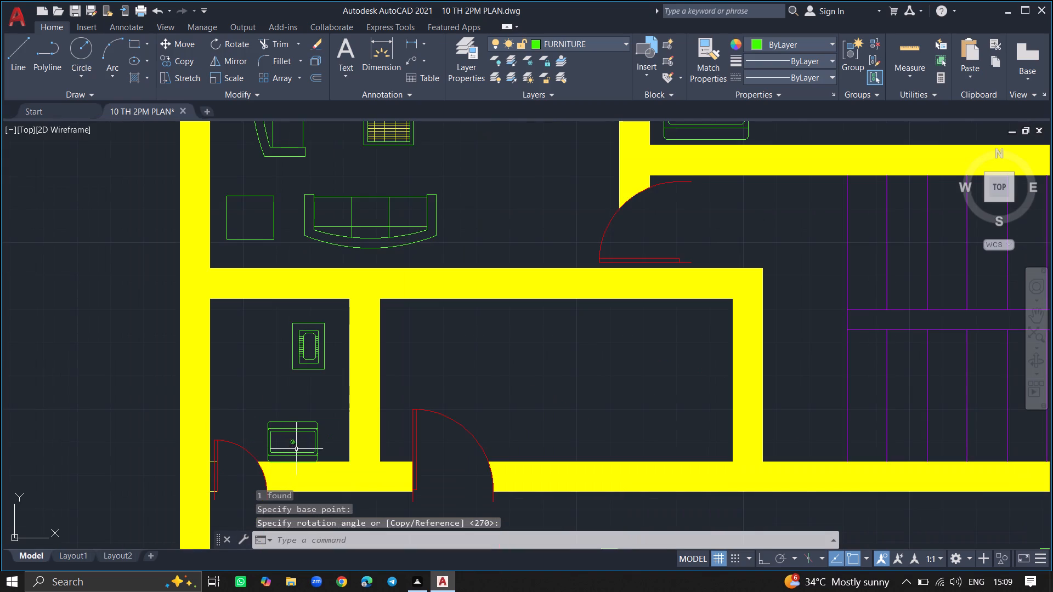
Undo the half-turn rotation of the copied washbasin in the squat-toilet room.
key(ctrl+z)
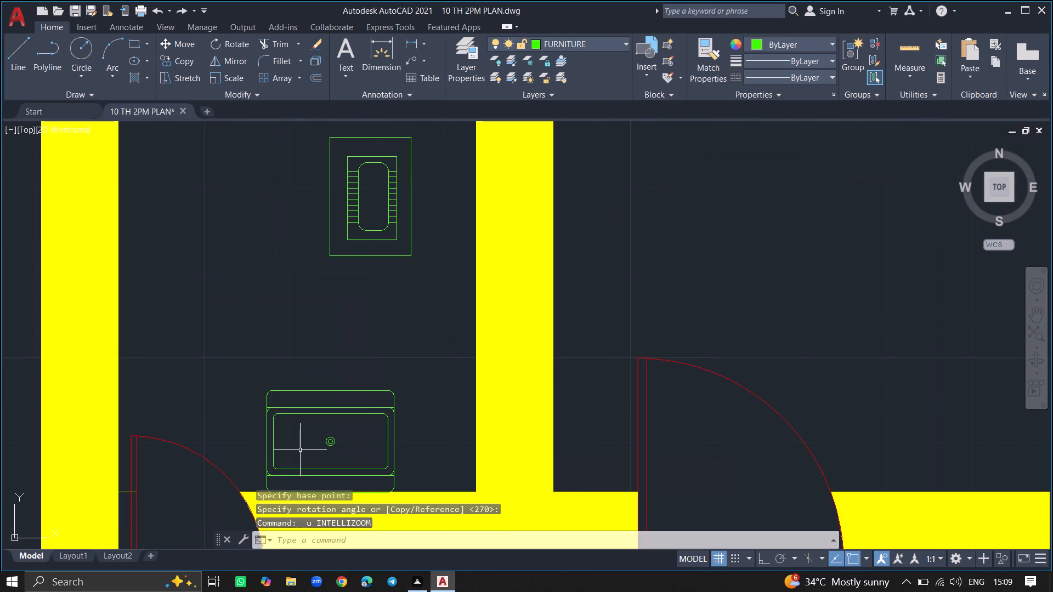
key(ctrl+z)
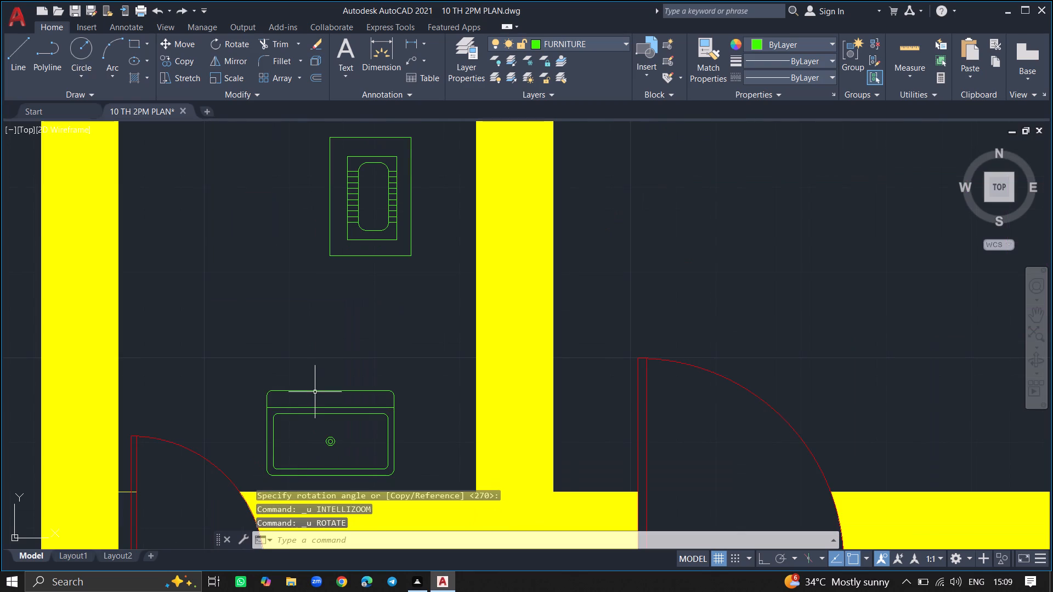
Scale the copied washbasin down to about half its size from a point on its back edge.
click(315, 391)
text(SC)
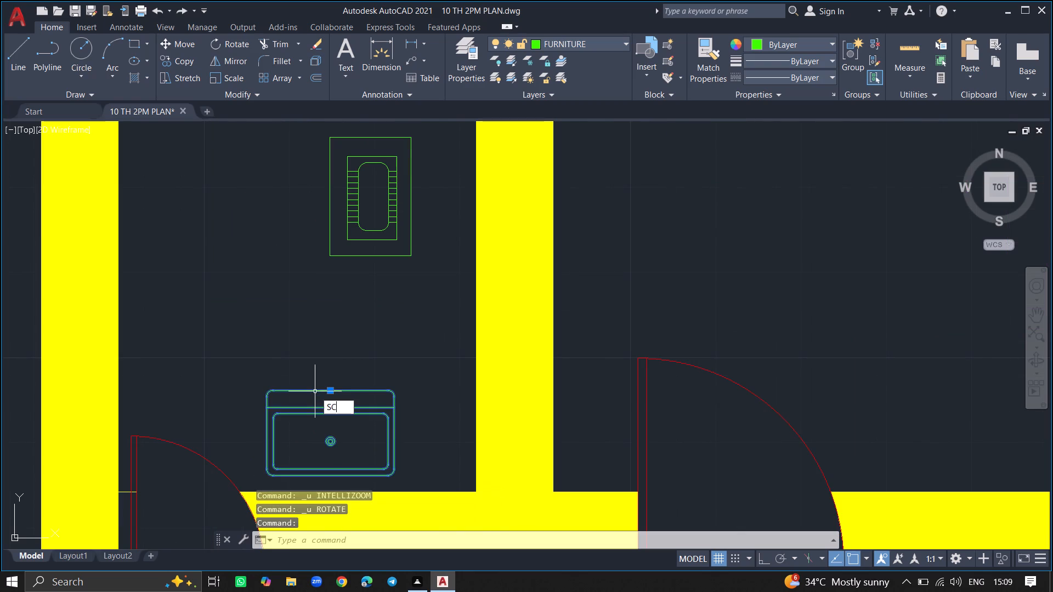
key(Return)
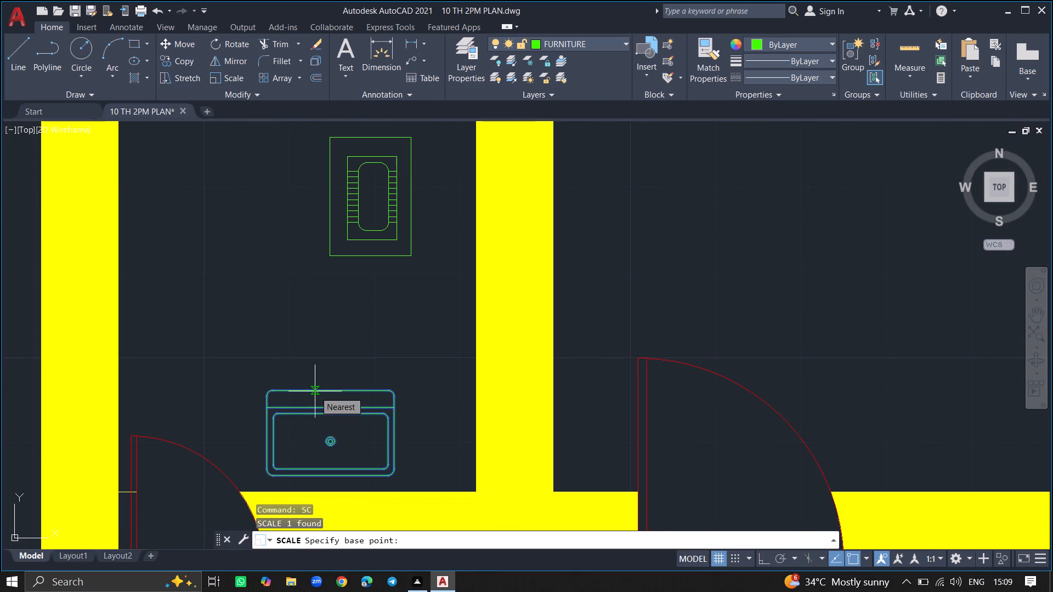
click(315, 391)
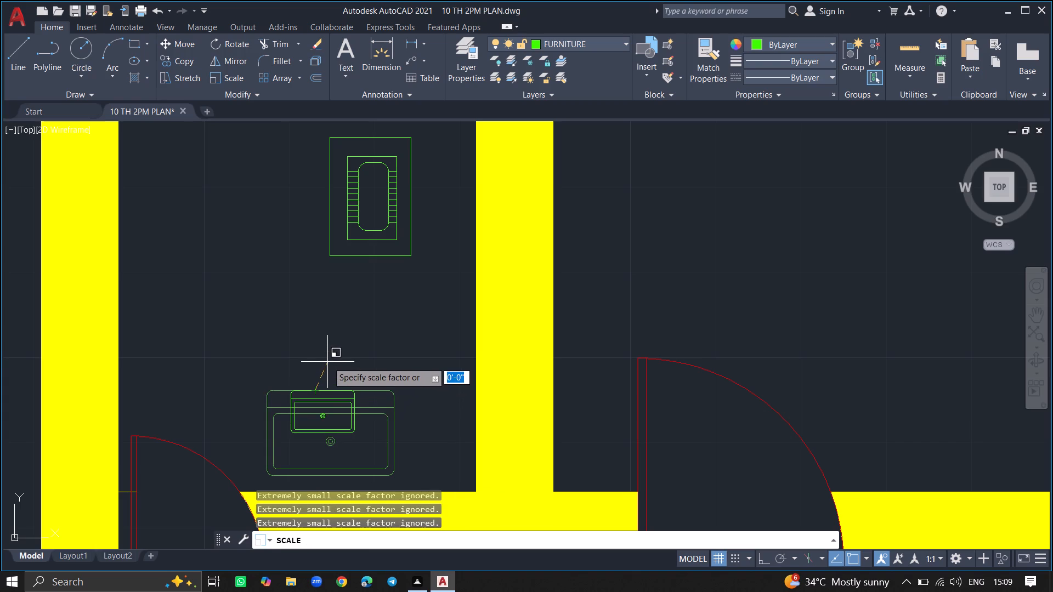
click(327, 362)
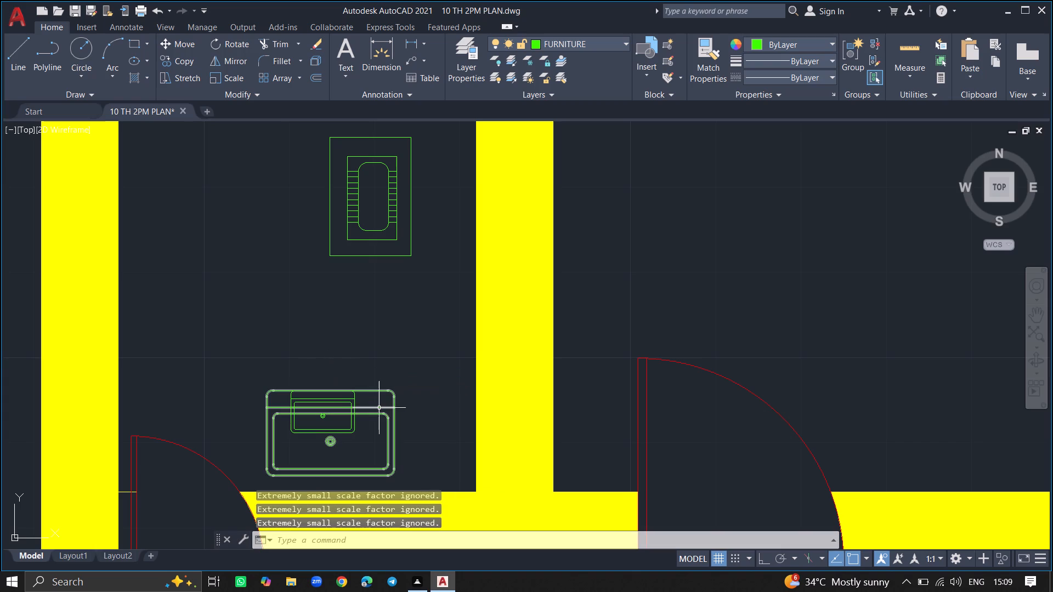
Erase the full-size duplicate washbasin overlapping the scaled one in the squat-toilet room.
click(379, 408)
key(Delete)
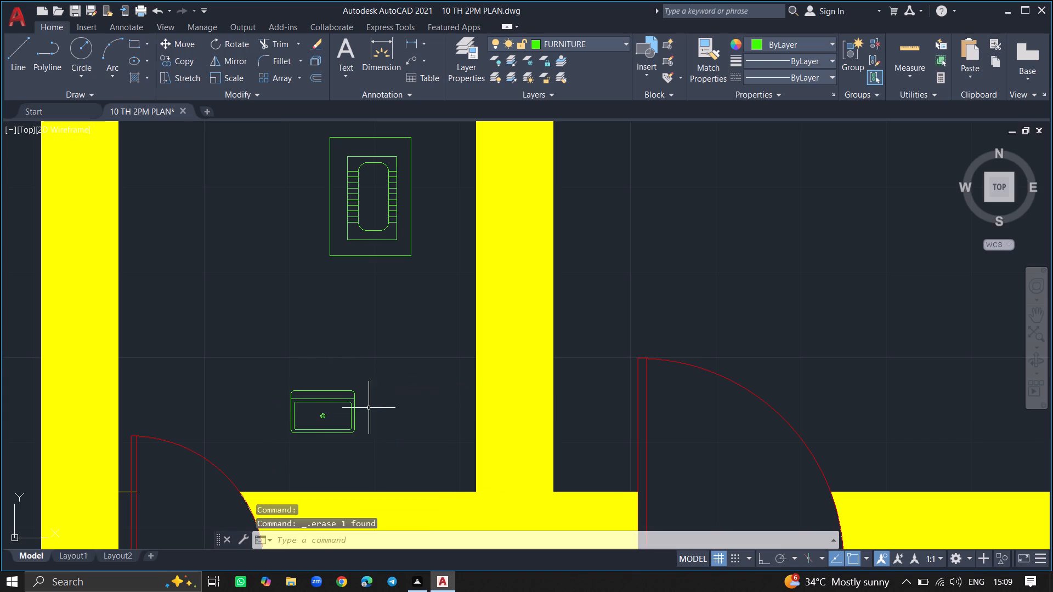
Rotate the small washbasin 180° about the midpoint of its back ledge line so its back faces the door wall.
click(354, 406)
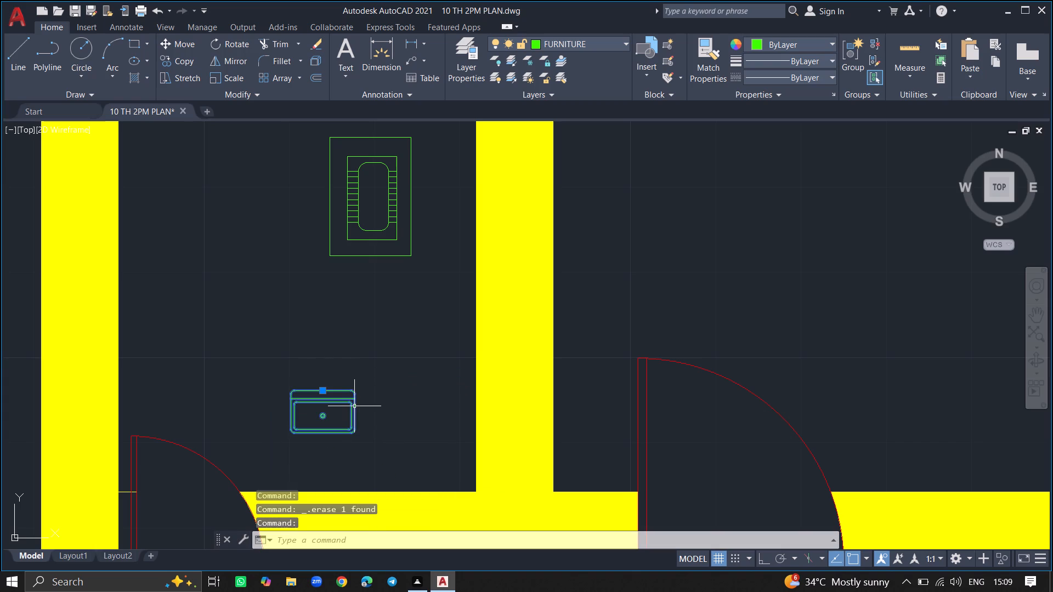
text(RO)
key(Return)
click(325, 396)
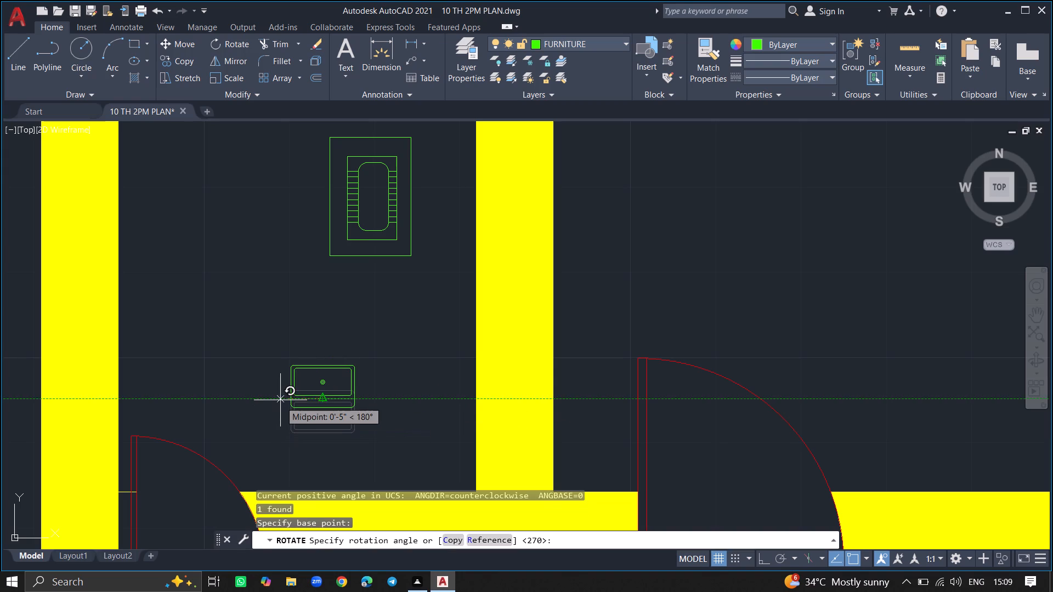
click(280, 399)
Move the small washbasin south until it sits close to the wall beside the squat-toilet room's door.
click(297, 399)
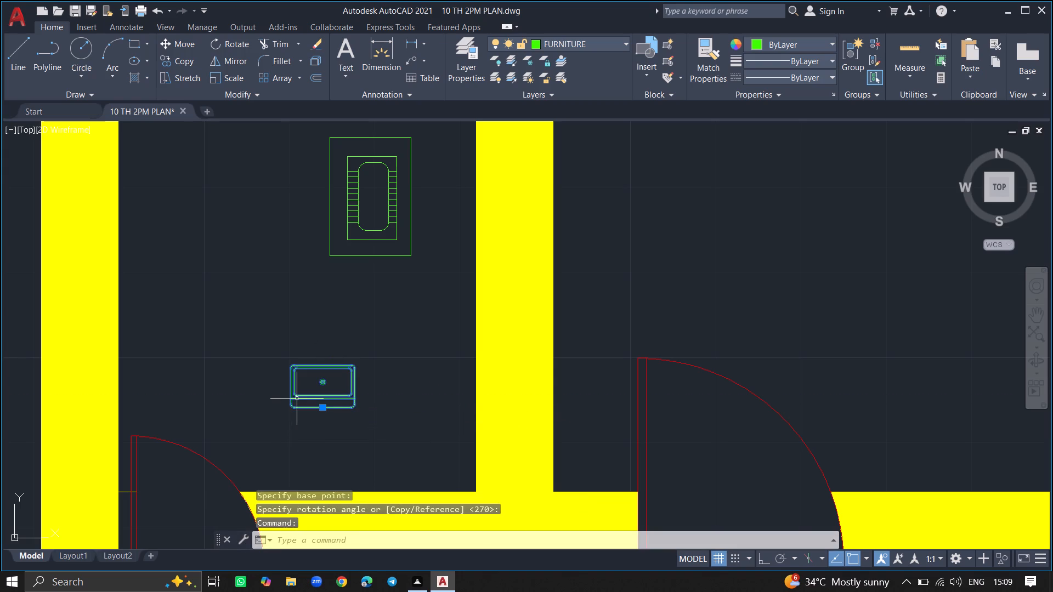
text(MOVE)
key(Return)
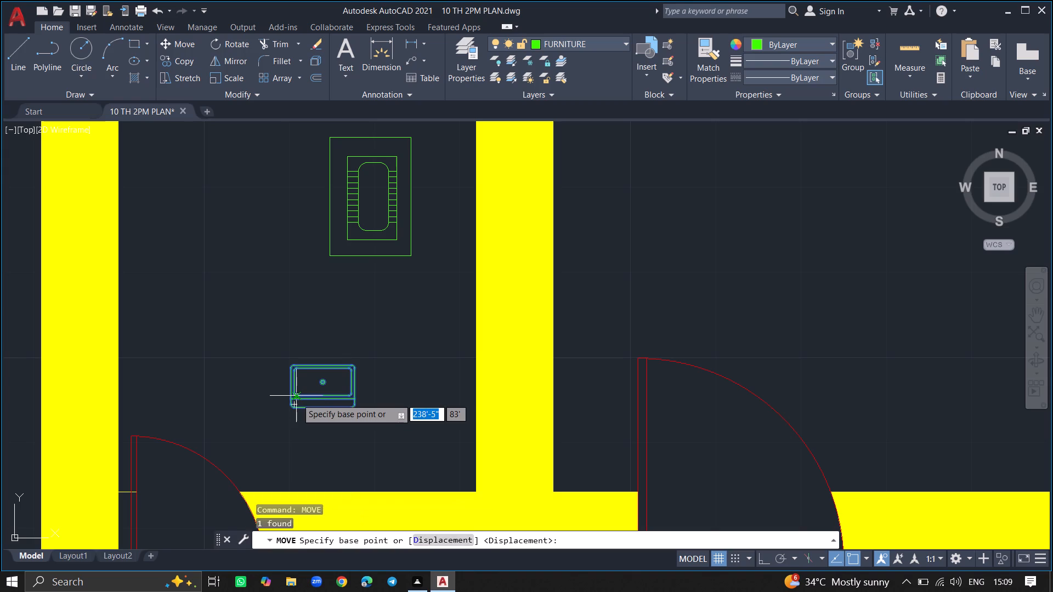
click(297, 399)
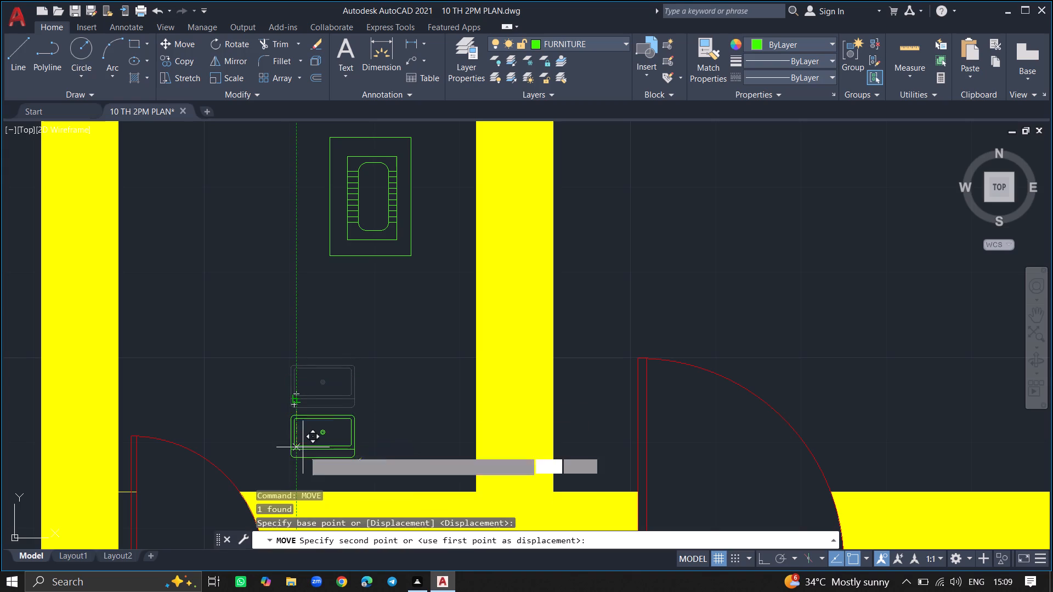
click(304, 470)
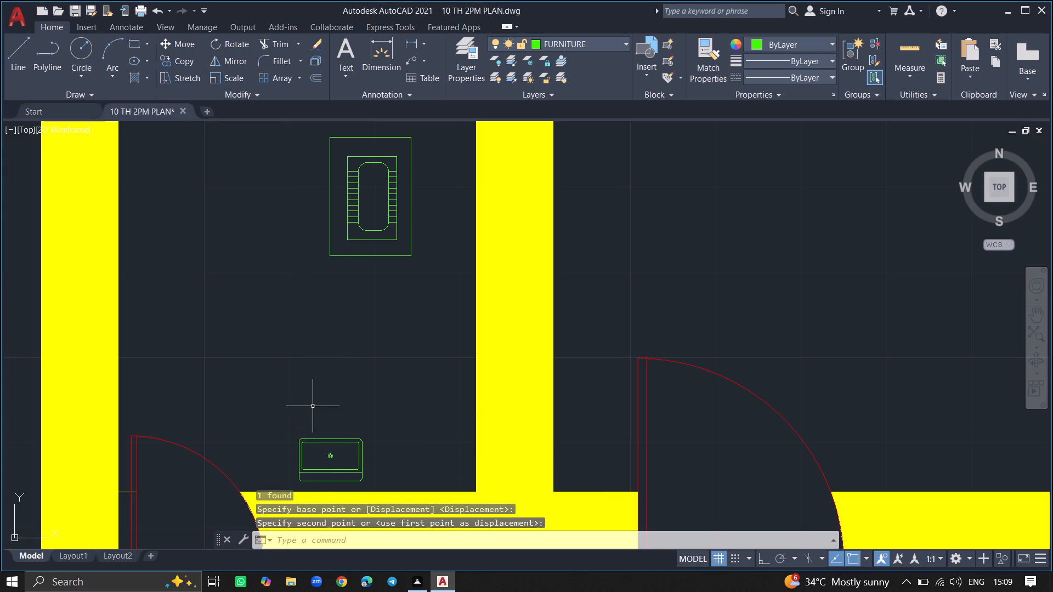
Copy the bed from the living area into the small room east of the squat-toilet room, against its south wall.
ctrl+scroll(313, 406, down, 1)
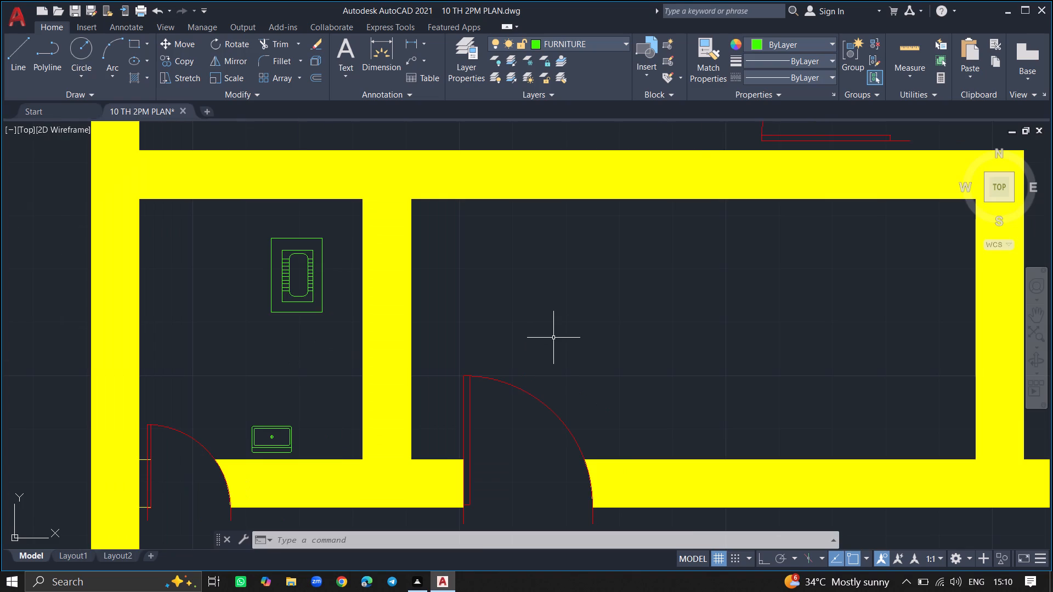
ctrl+scroll(553, 338, down, 4)
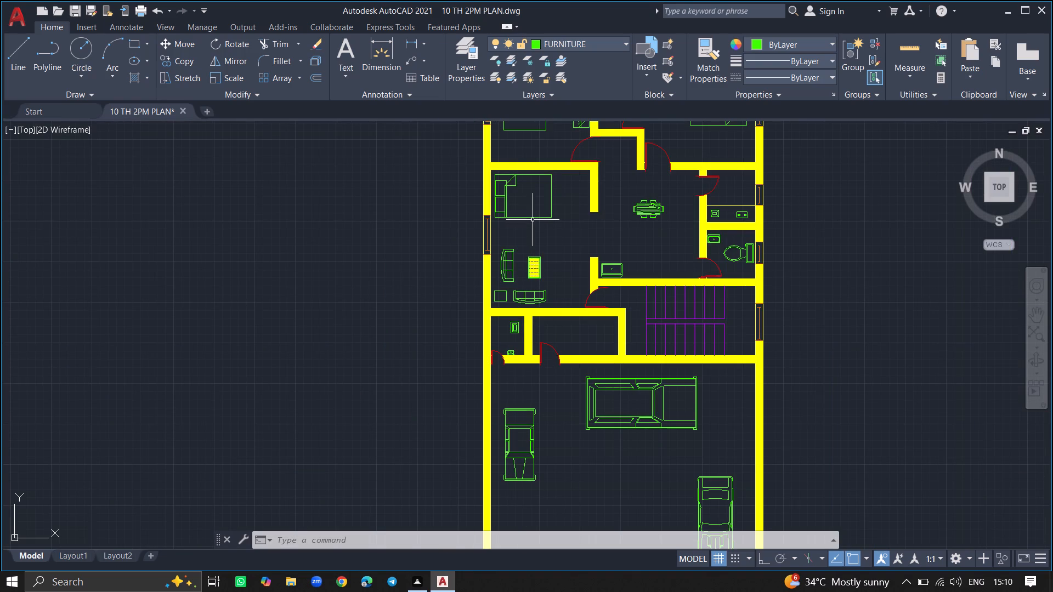
click(533, 217)
text(COPY)
key(Return)
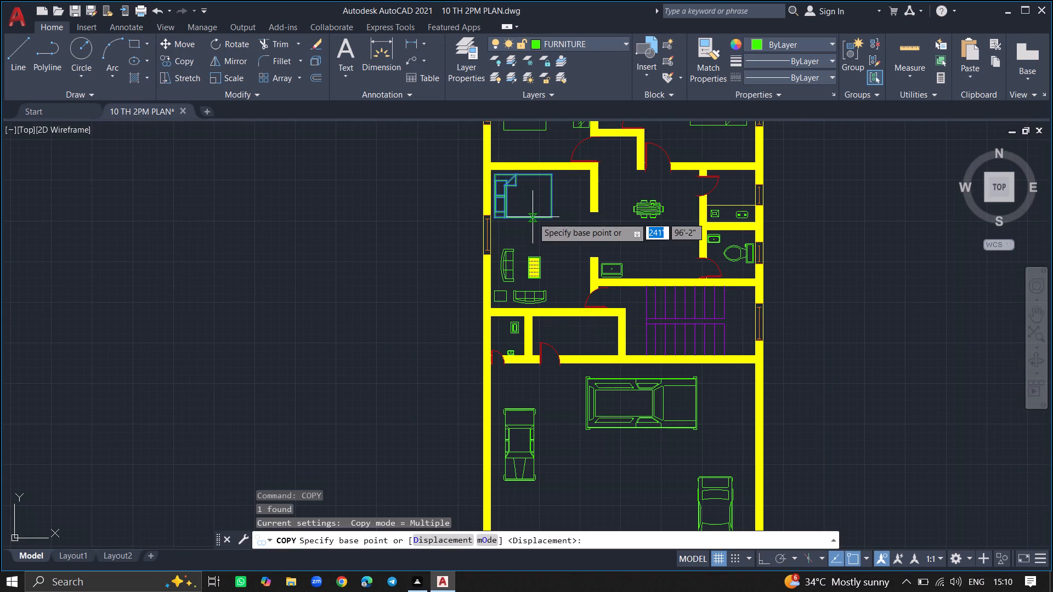
click(533, 217)
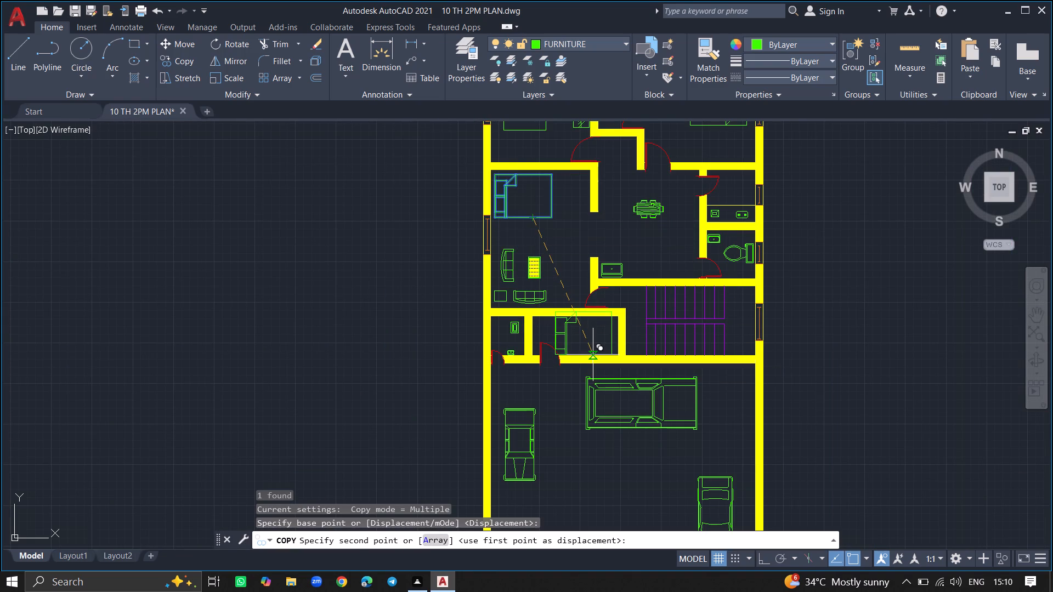
click(593, 355)
key(Escape)
Scale the copied bed down to a little under half its size, from a point on the line beside its pillows.
ctrl+scroll(593, 355, up, 4)
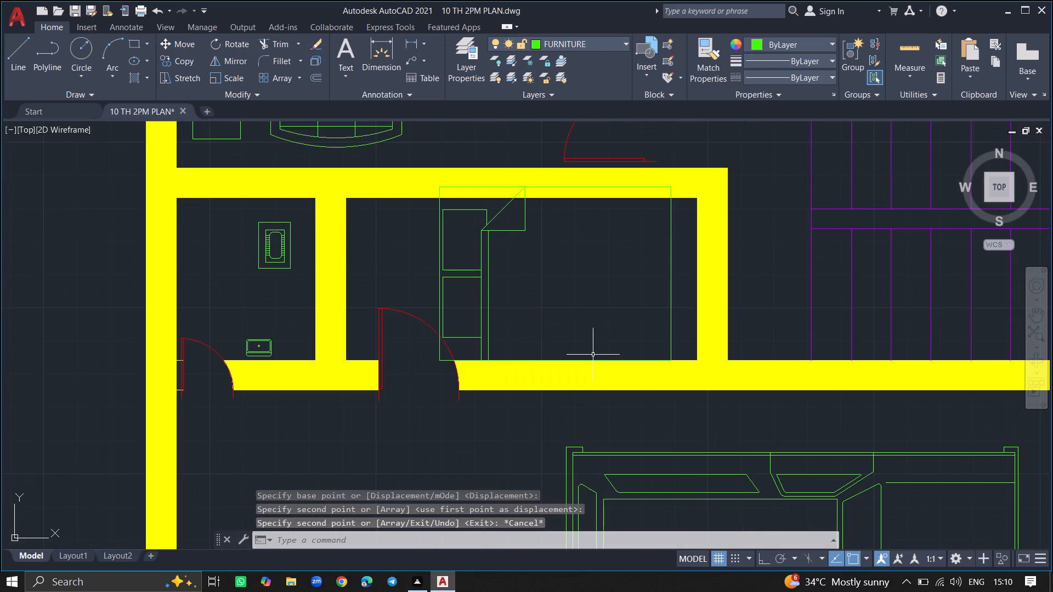
click(489, 308)
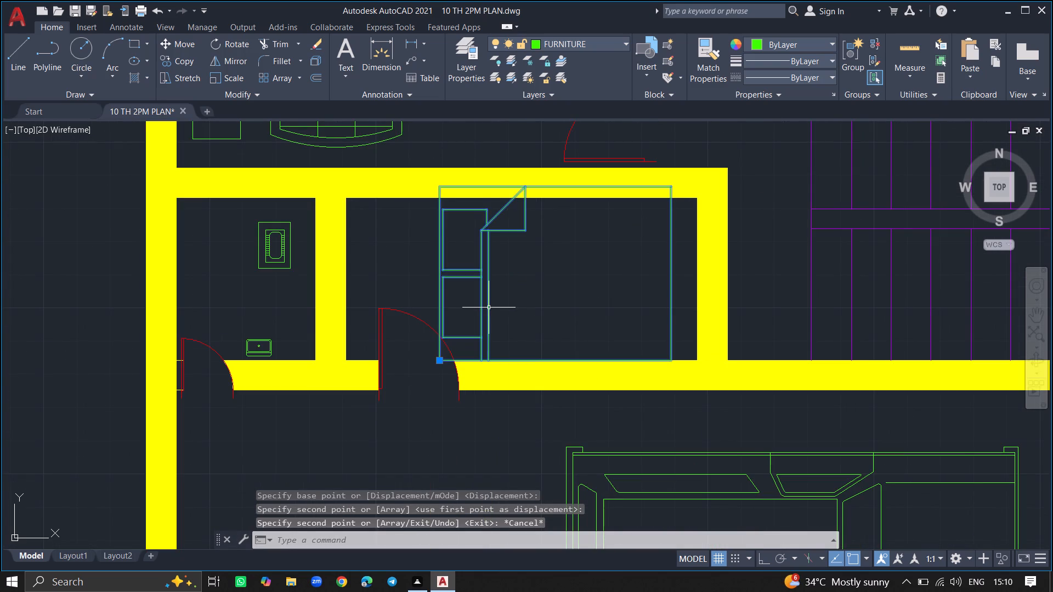
text(SC)
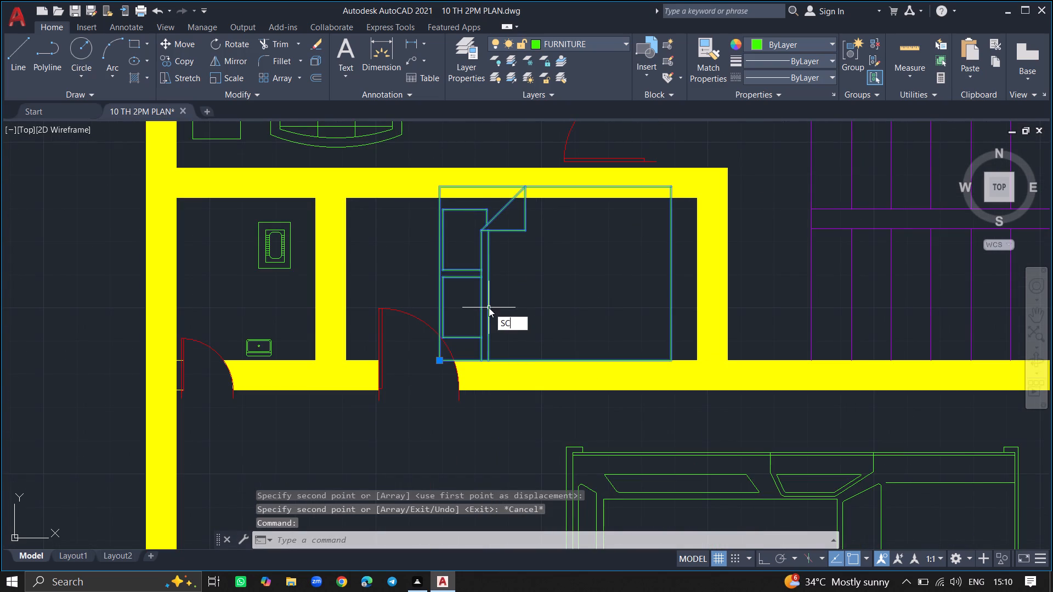
key(Return)
click(489, 308)
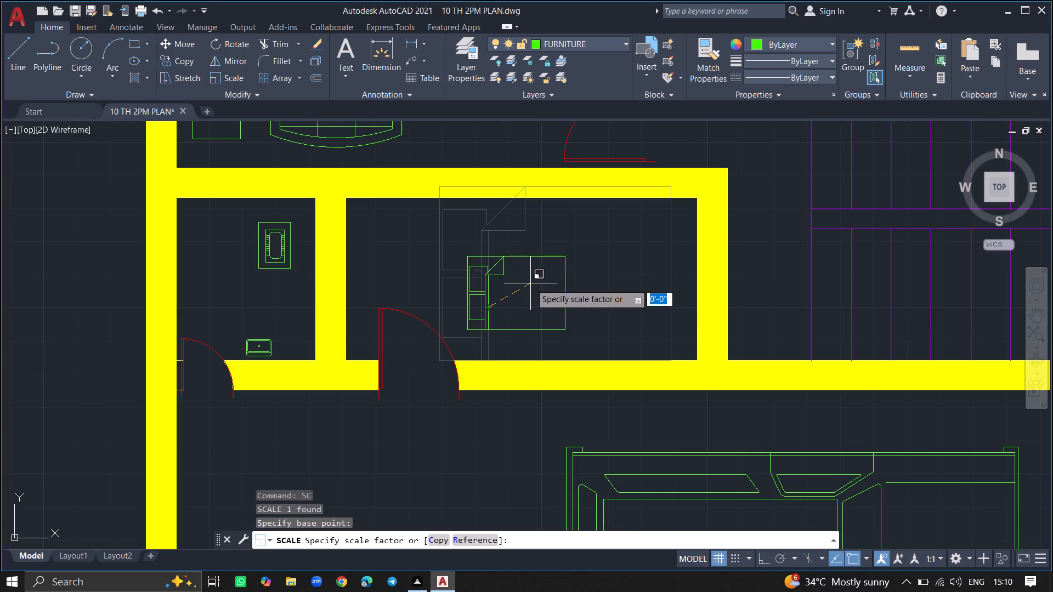
click(530, 283)
Move the scaled bed about 1'-8" to the northeast, clear of the small room's door swing.
click(565, 278)
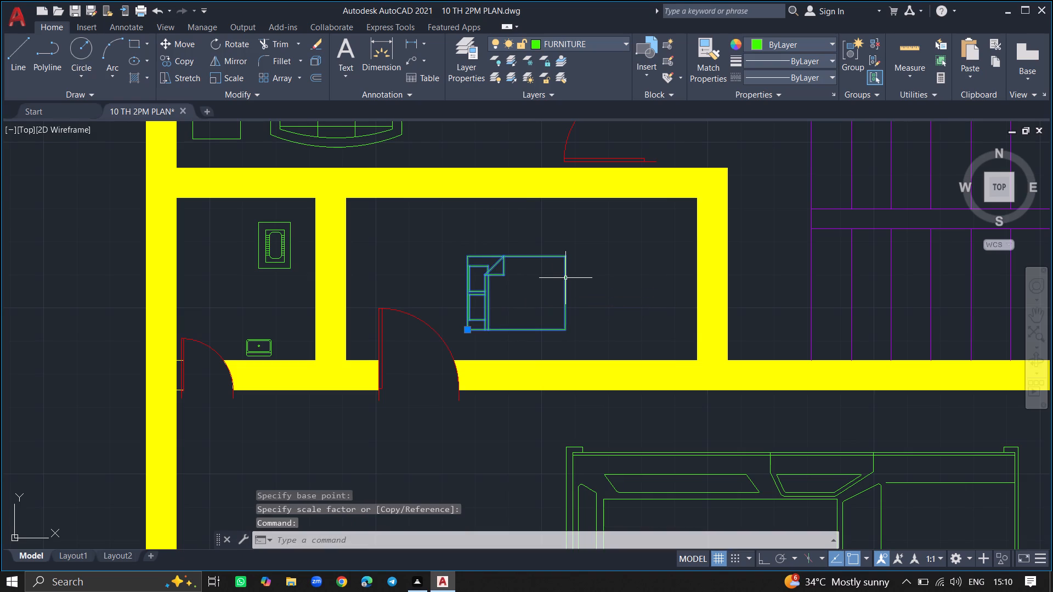
text(MOVE)
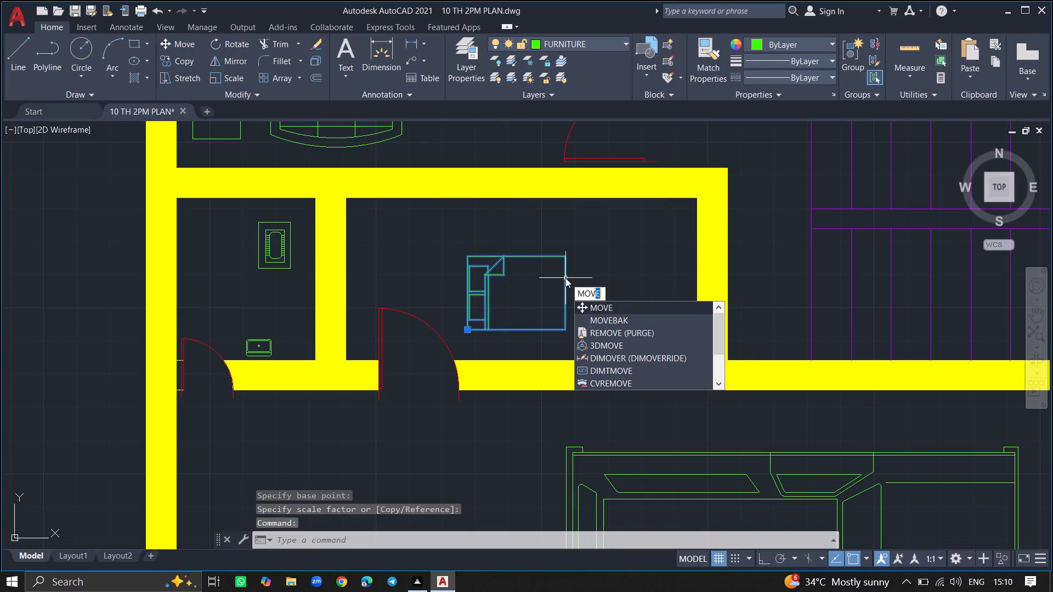
key(Return)
click(565, 278)
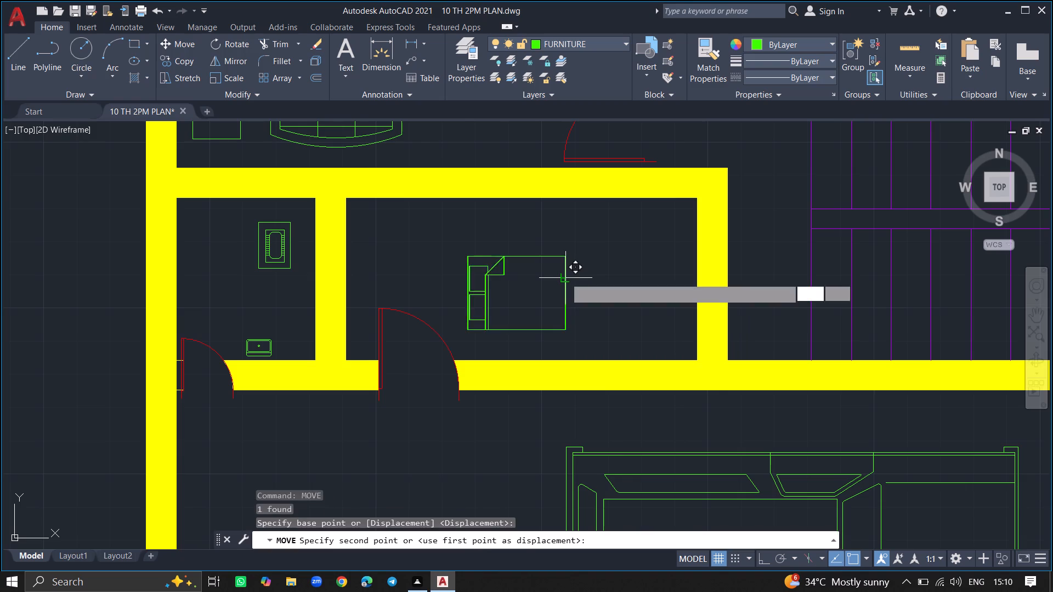
click(622, 247)
Select all nine tread lines of the staircase's north flight, and load the ACAD_ISO02W100 linetype as the current linetype.
ctrl+scroll(559, 269, down, 4)
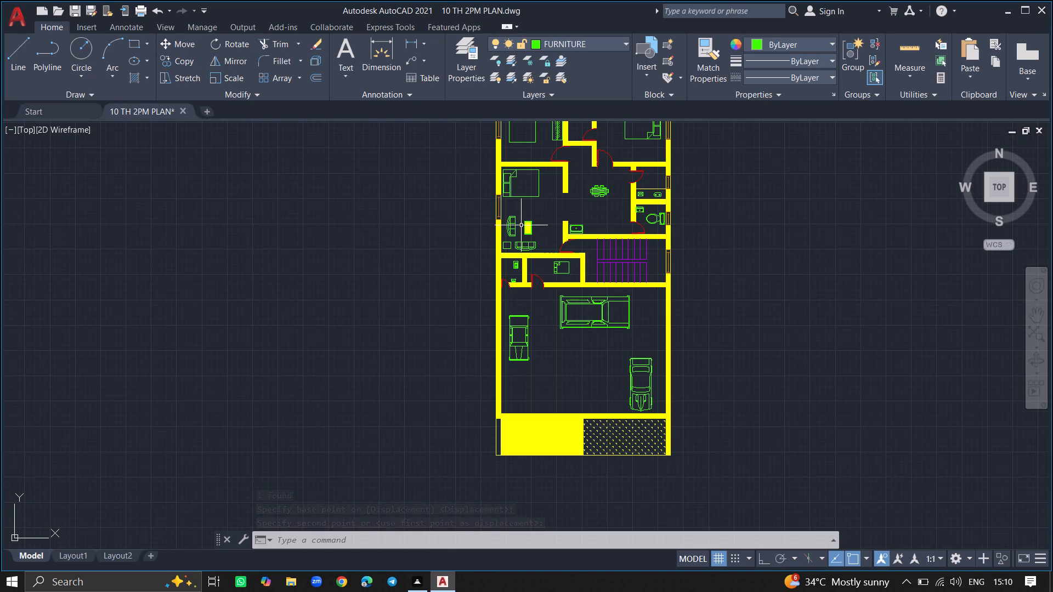
ctrl+scroll(521, 225, down, 1)
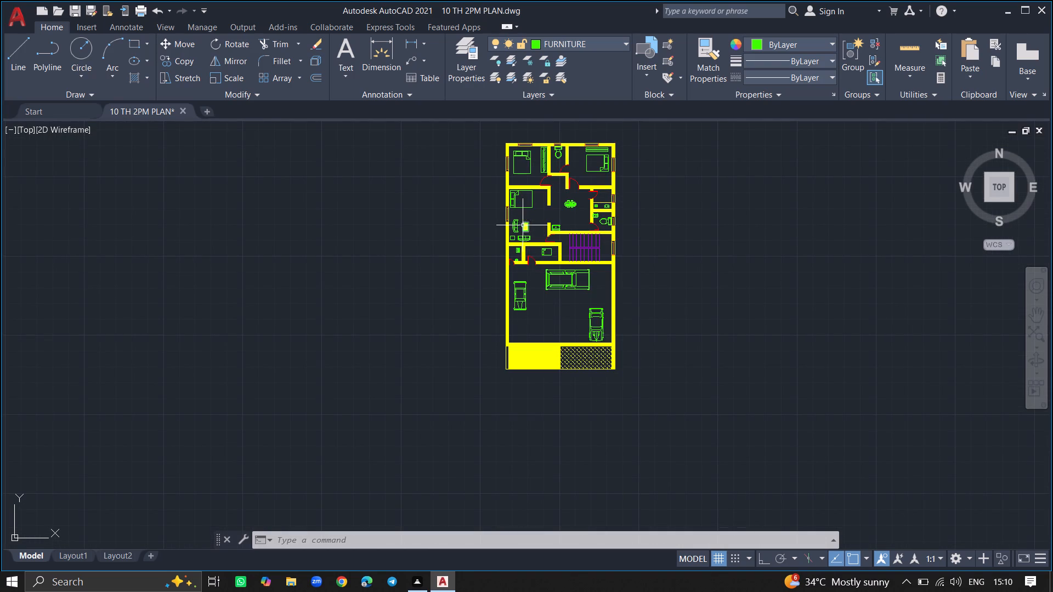
ctrl+scroll(570, 230, up, 3)
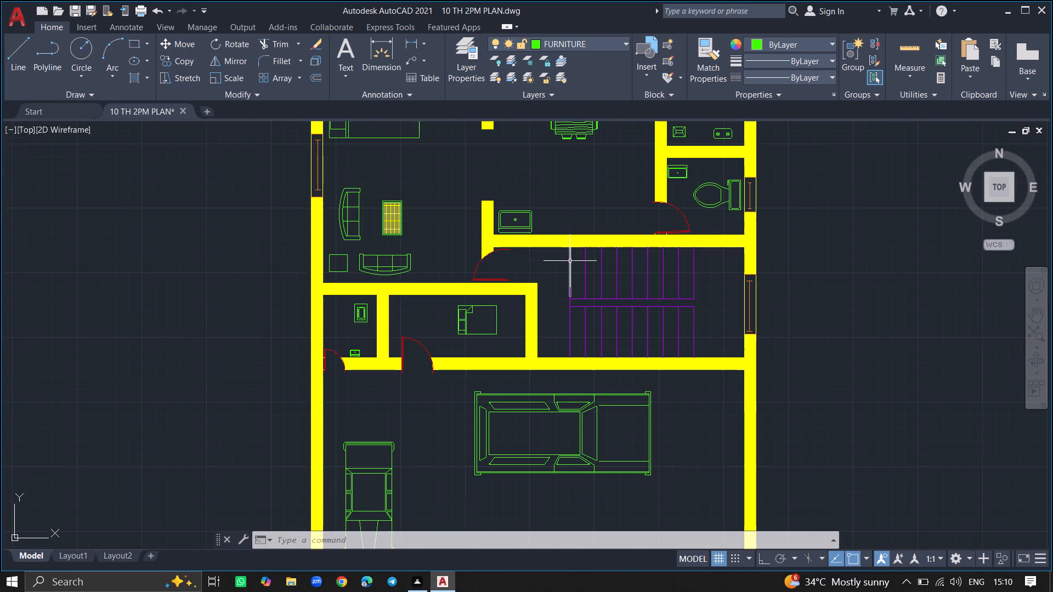
ctrl+scroll(570, 261, up, 4)
click(575, 263)
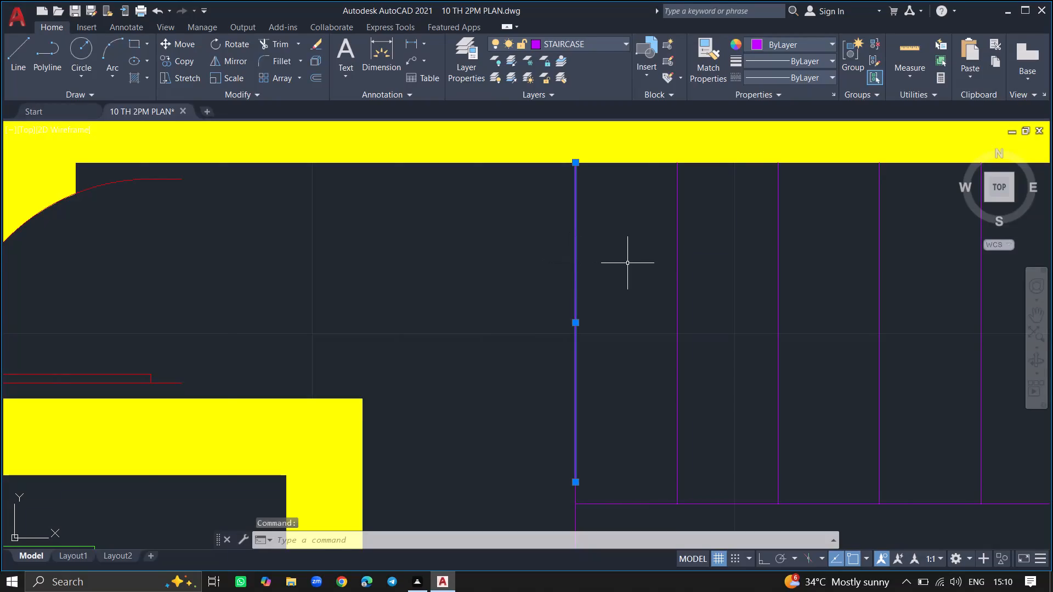
click(677, 274)
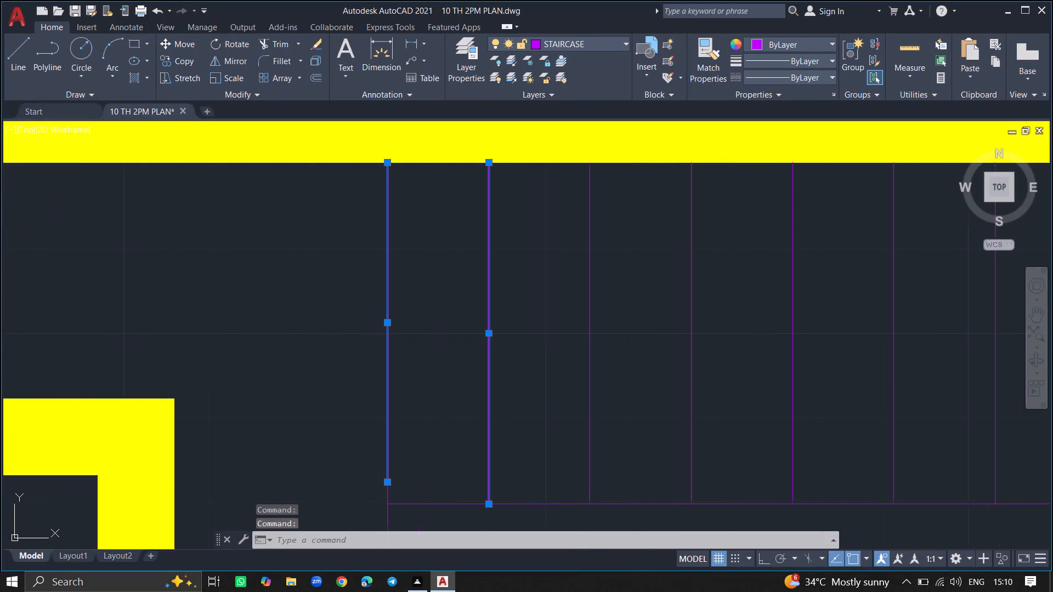
click(591, 288)
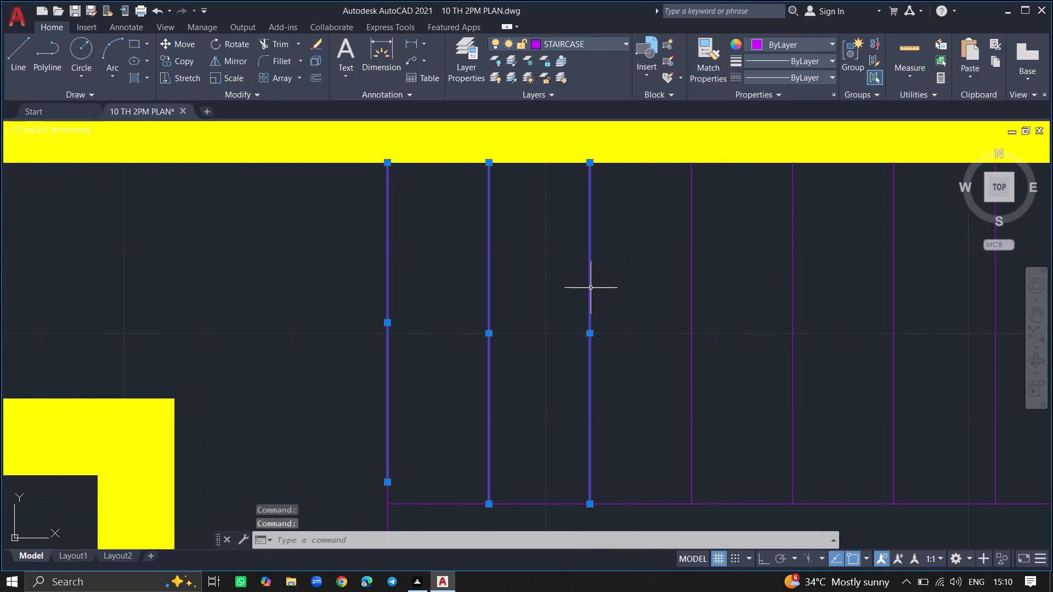
click(692, 298)
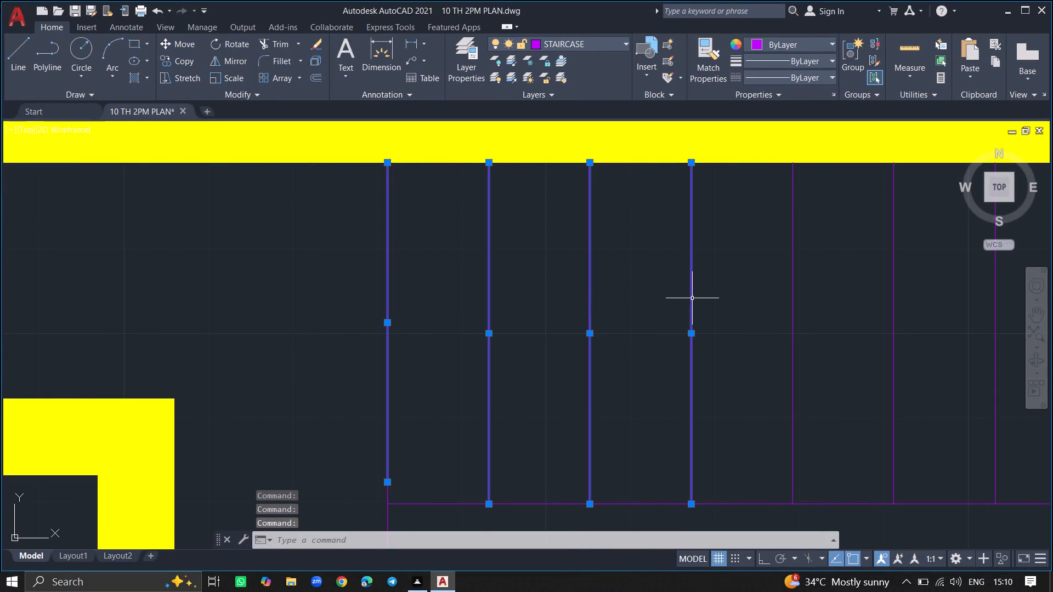
click(637, 304)
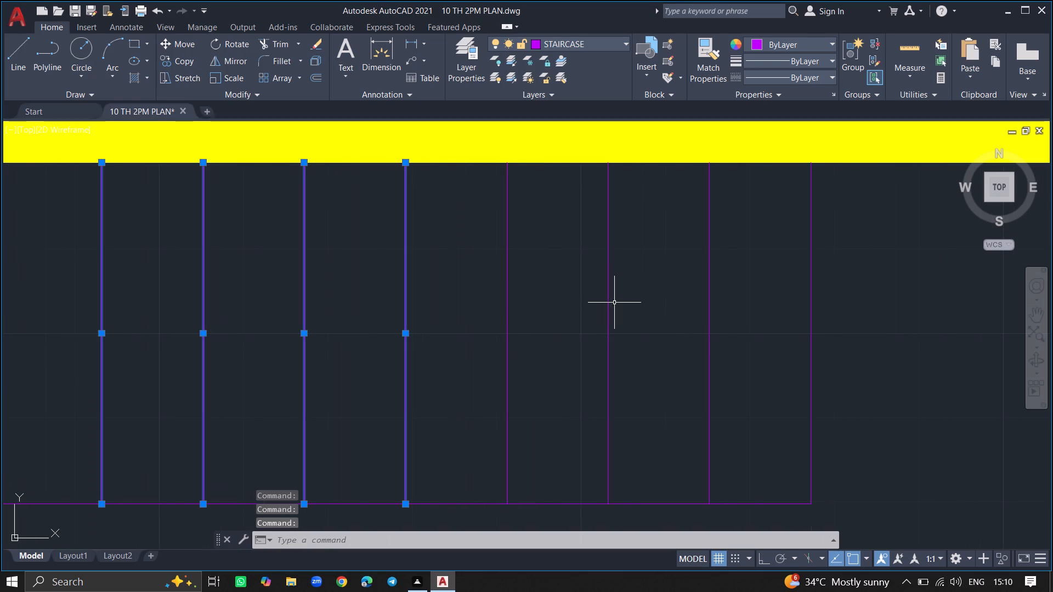
click(607, 302)
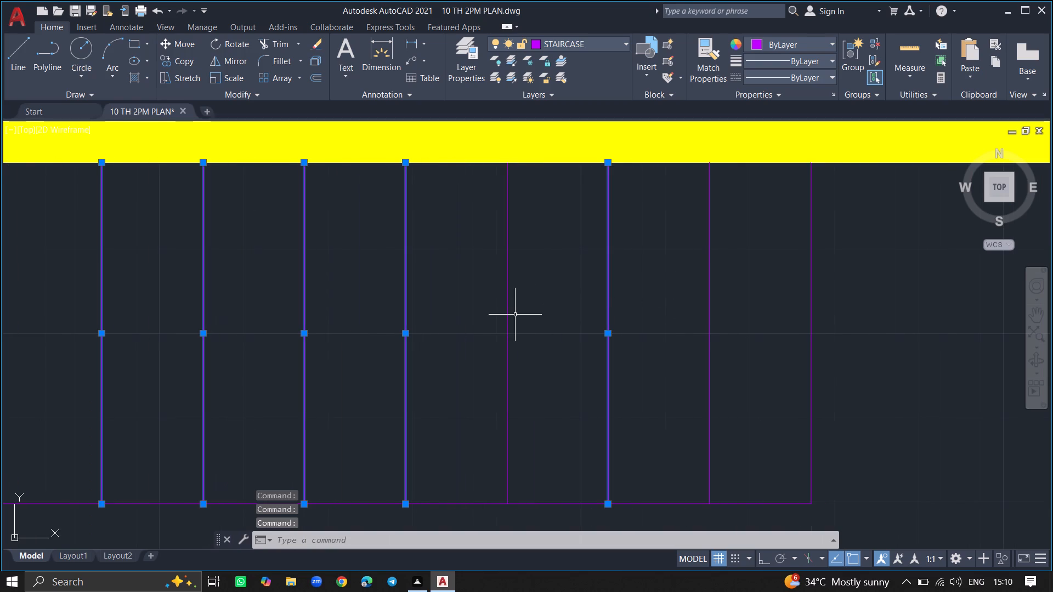
click(508, 316)
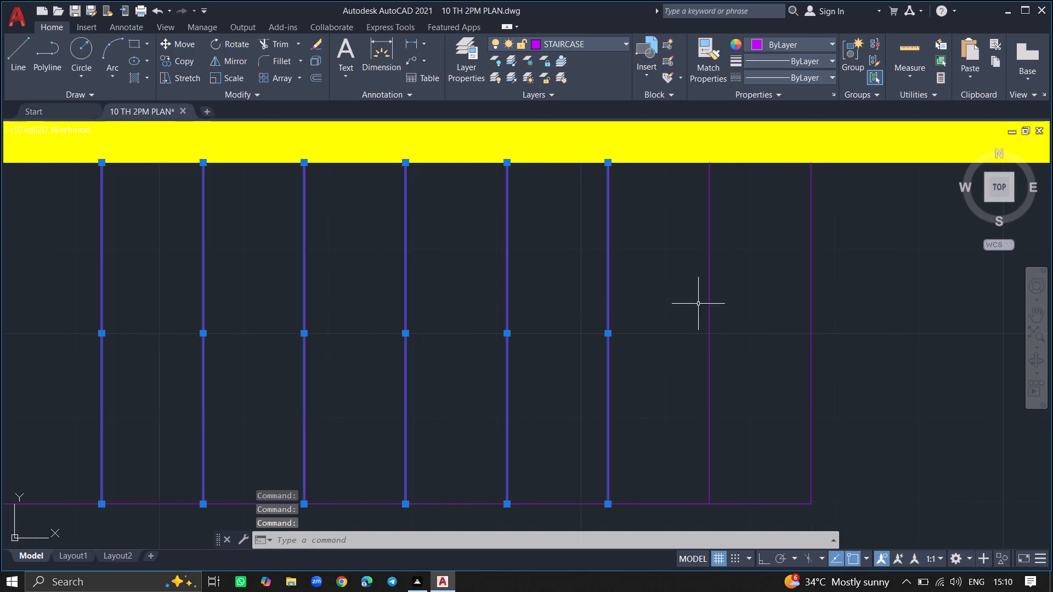
click(711, 303)
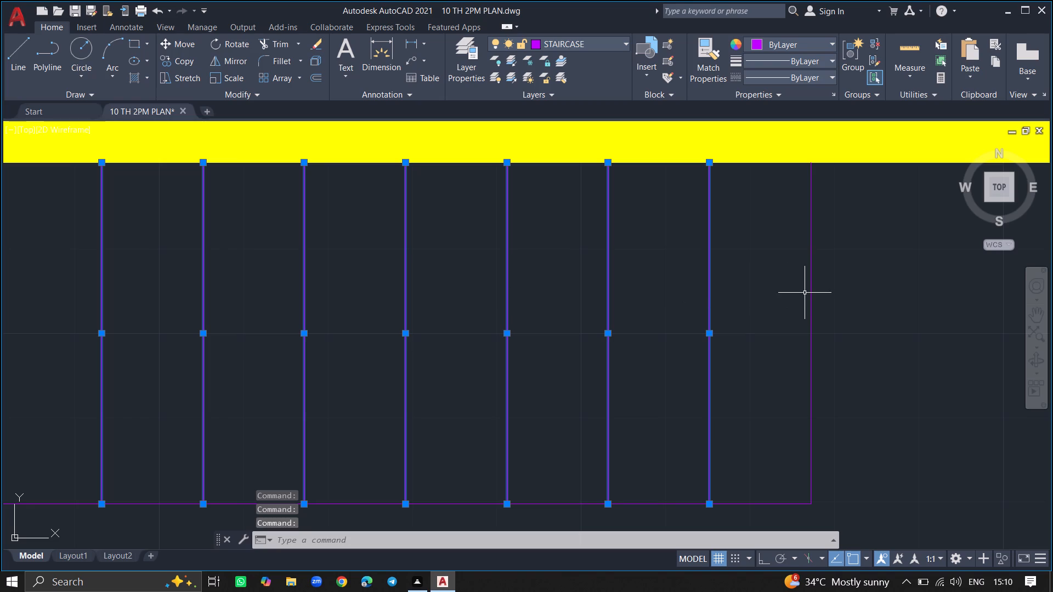
click(811, 293)
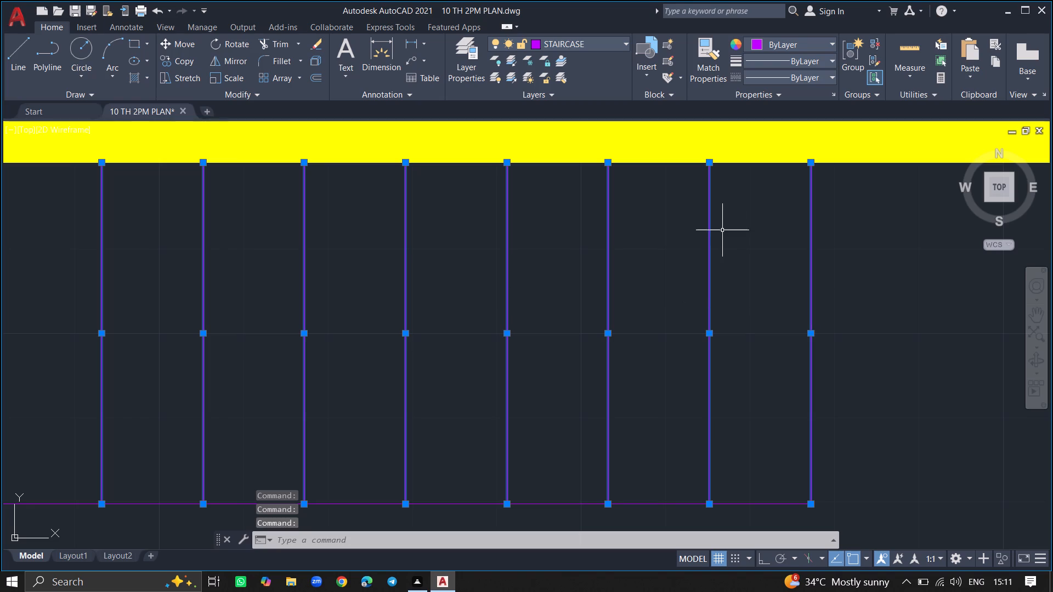
click(785, 75)
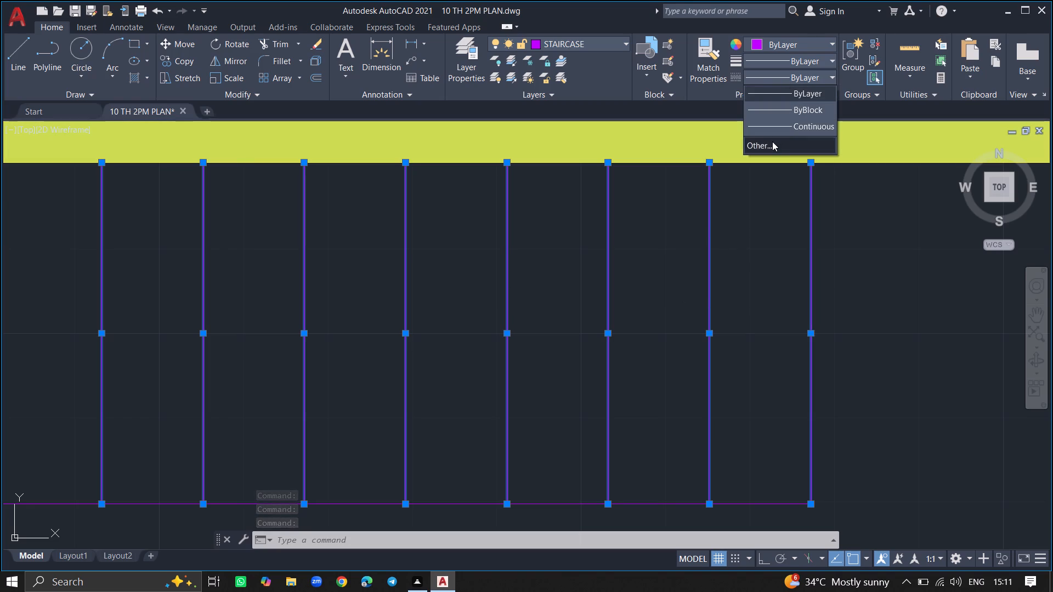
click(772, 141)
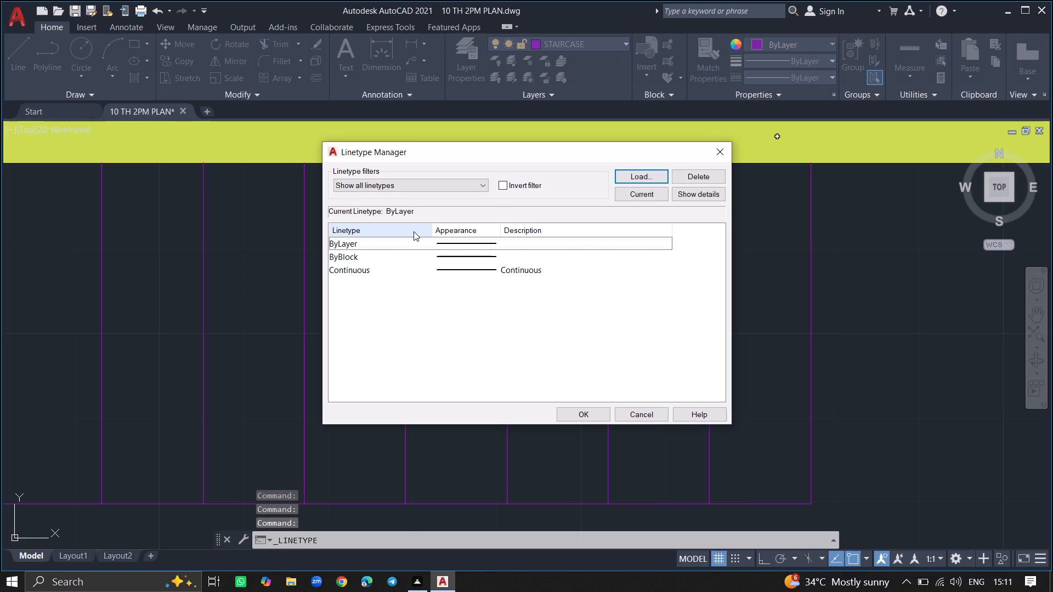
click(633, 179)
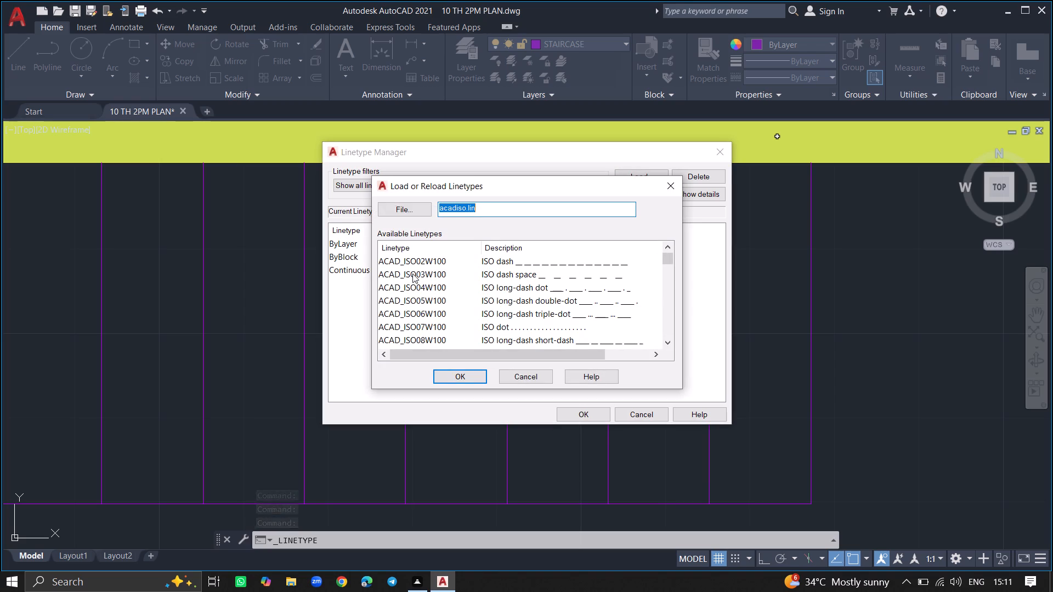
click(411, 262)
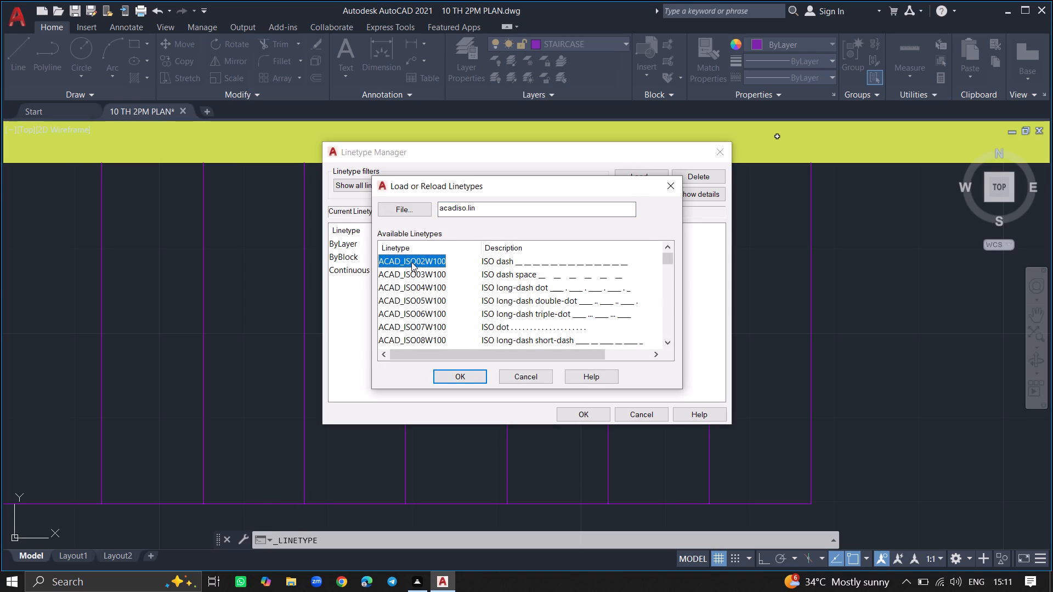
double_click(411, 262)
double_click(412, 272)
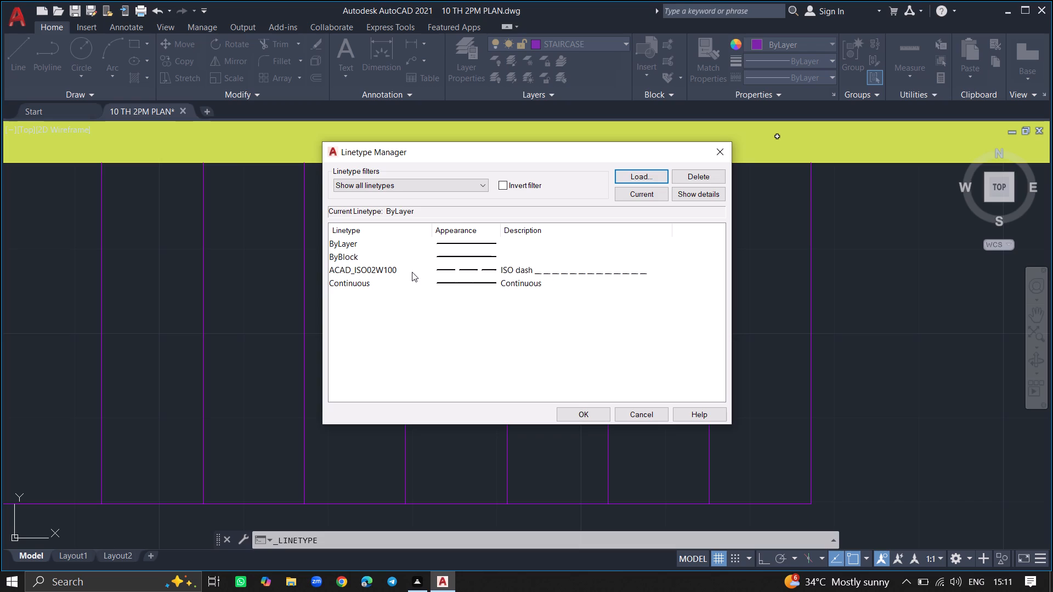
click(652, 193)
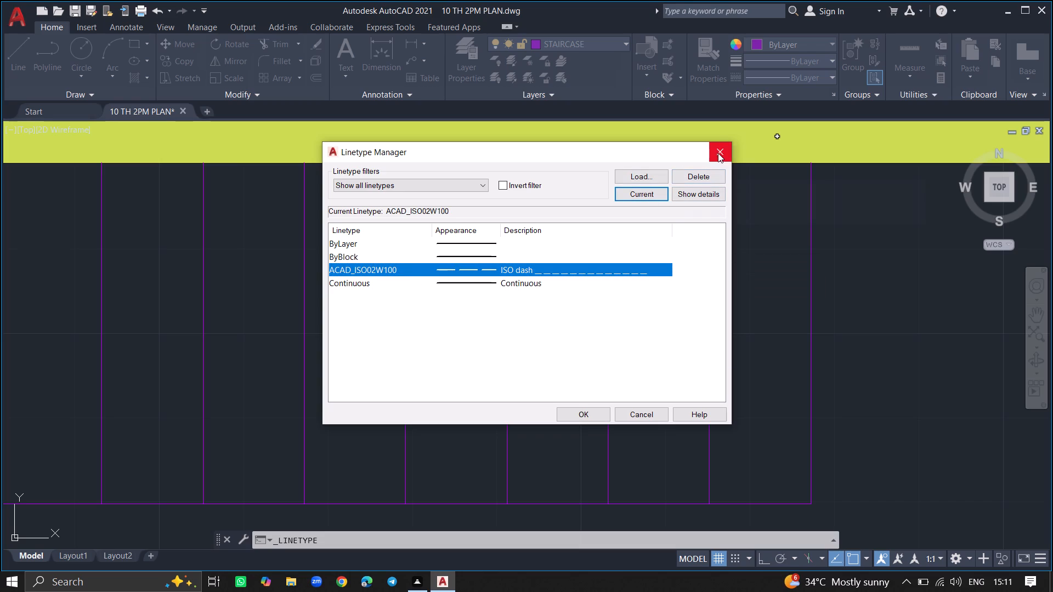
click(719, 152)
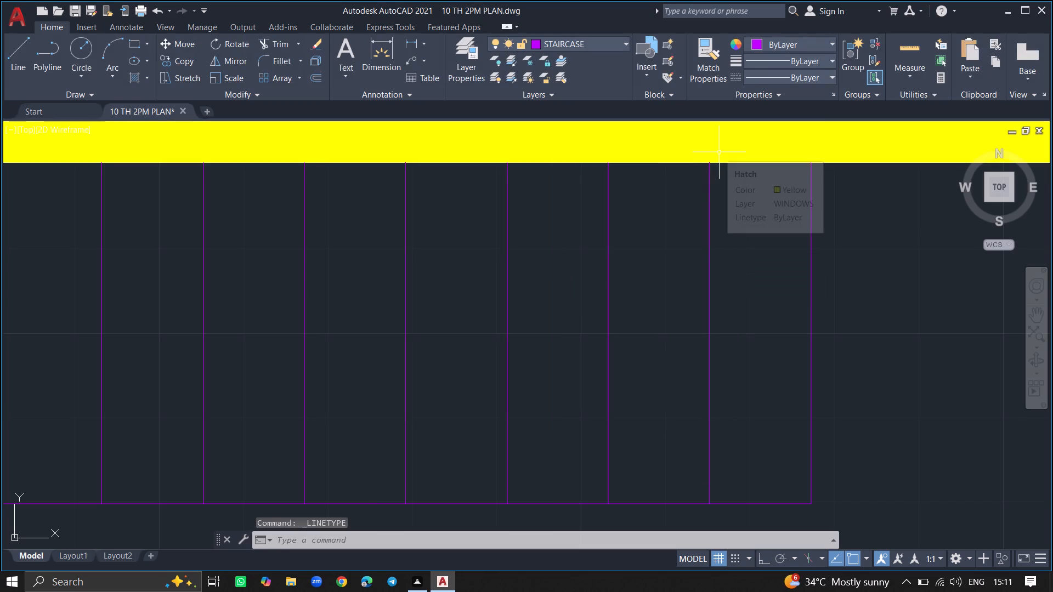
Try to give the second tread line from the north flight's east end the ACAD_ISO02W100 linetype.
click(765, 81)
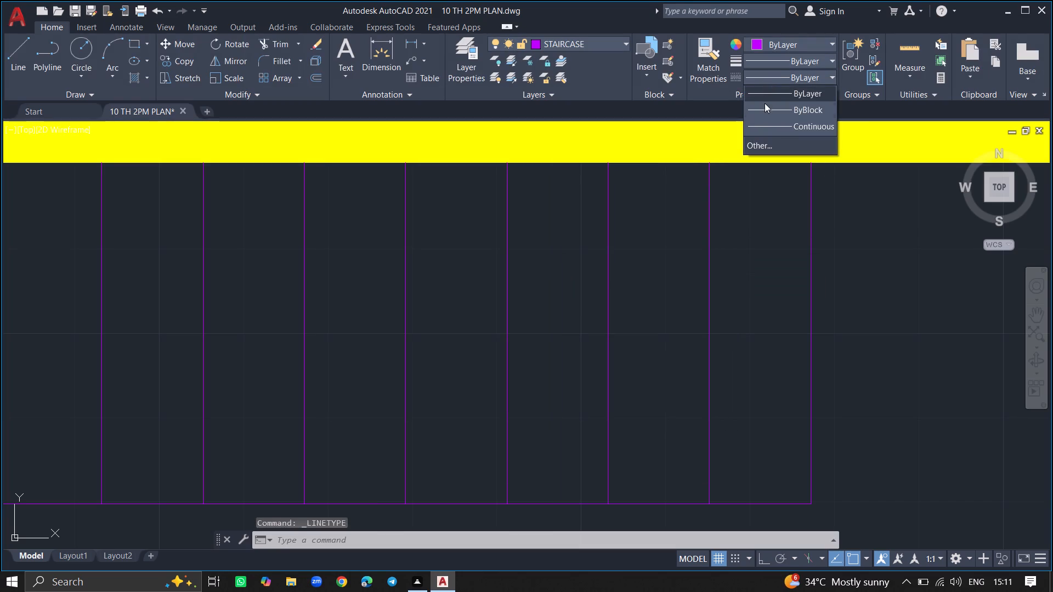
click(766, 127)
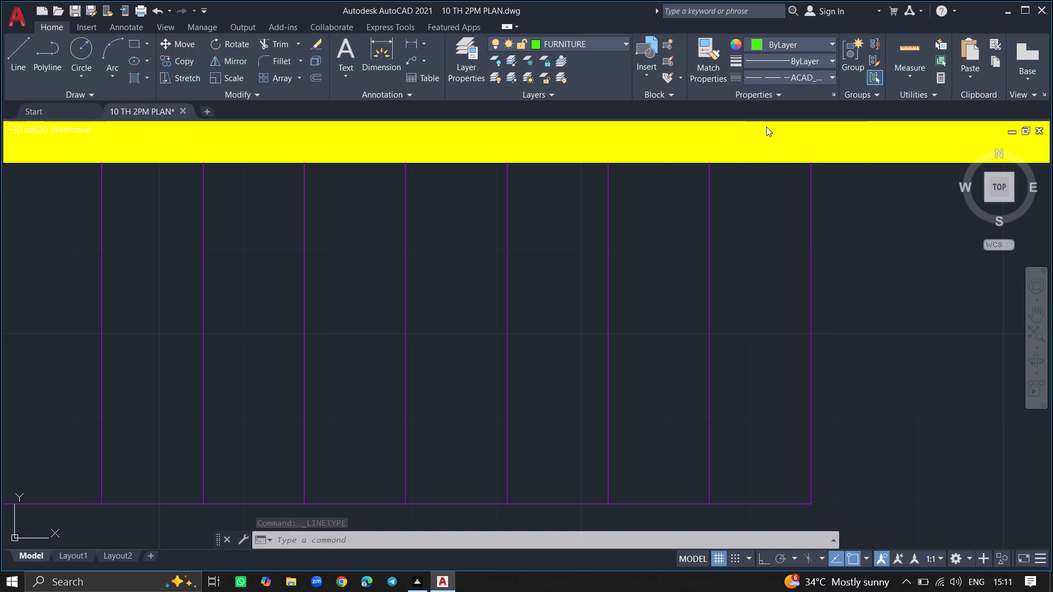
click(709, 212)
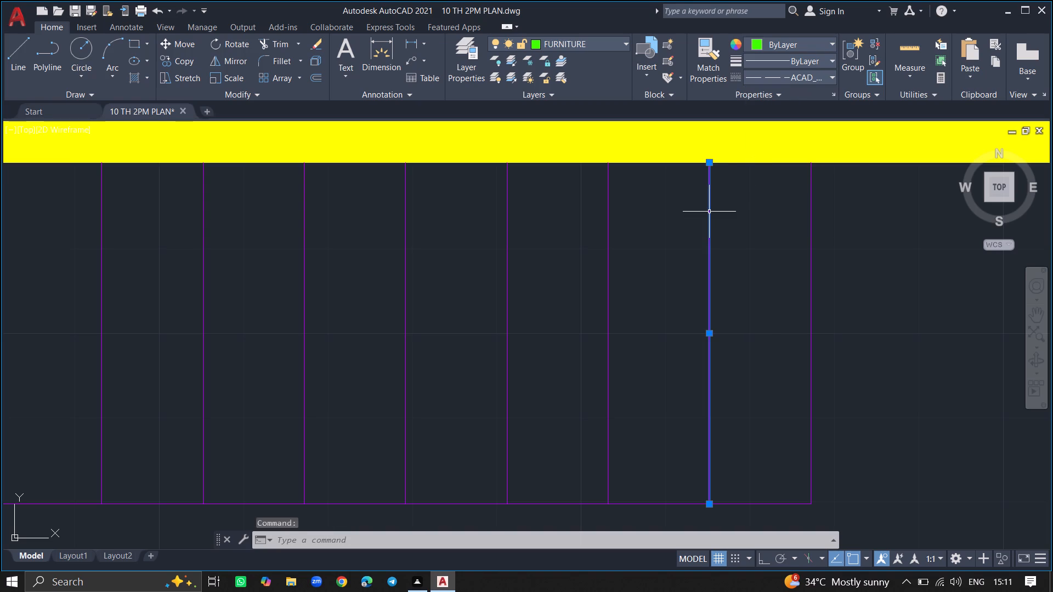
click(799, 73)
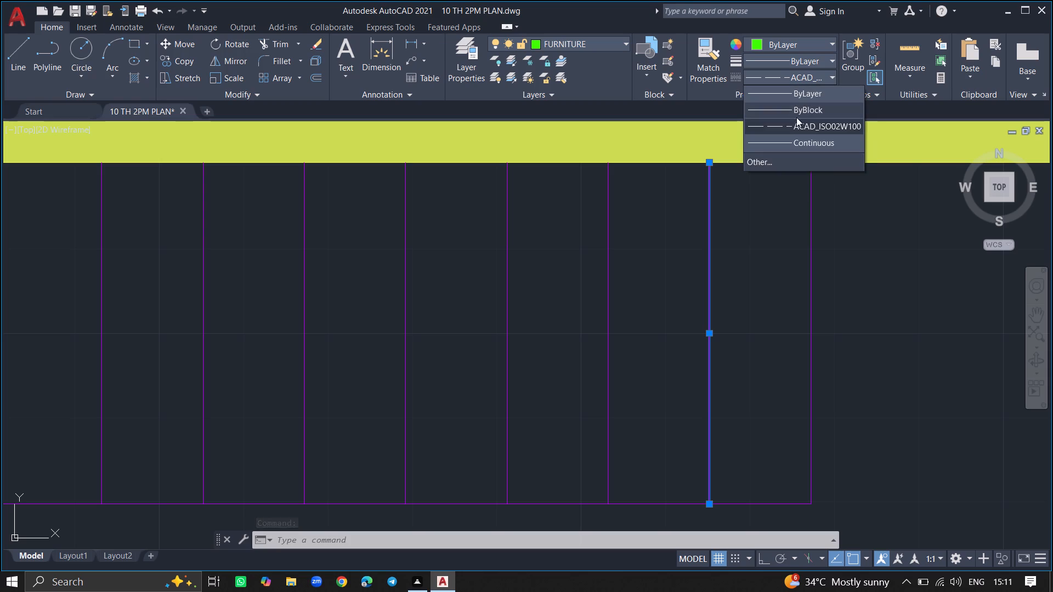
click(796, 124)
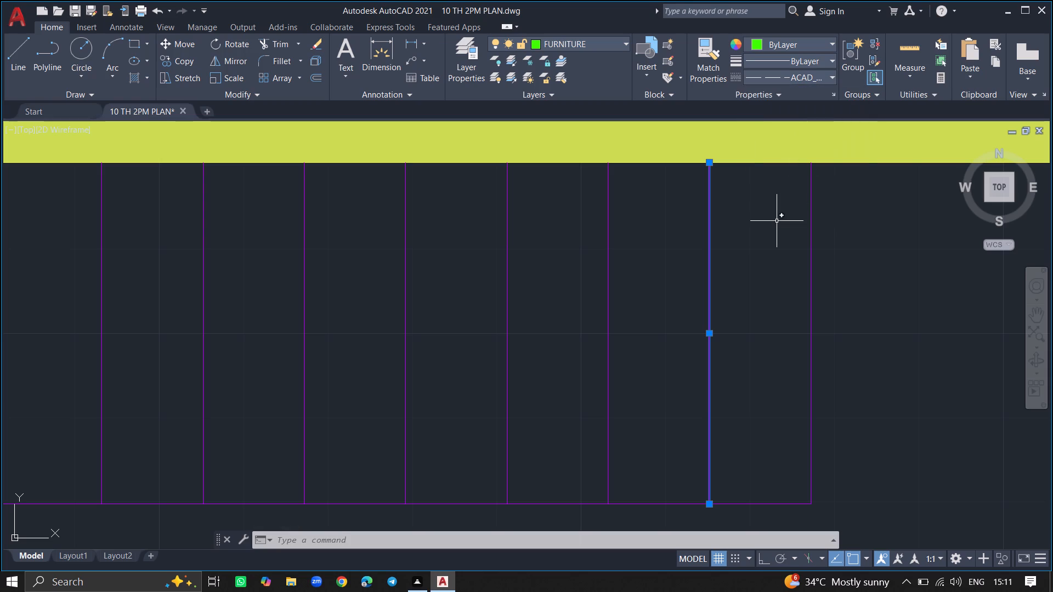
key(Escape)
Set the four easternmost tread lines of the staircase's north flight to the ACAD_ISO02W100 linetype.
ctrl+scroll(777, 221, down, 3)
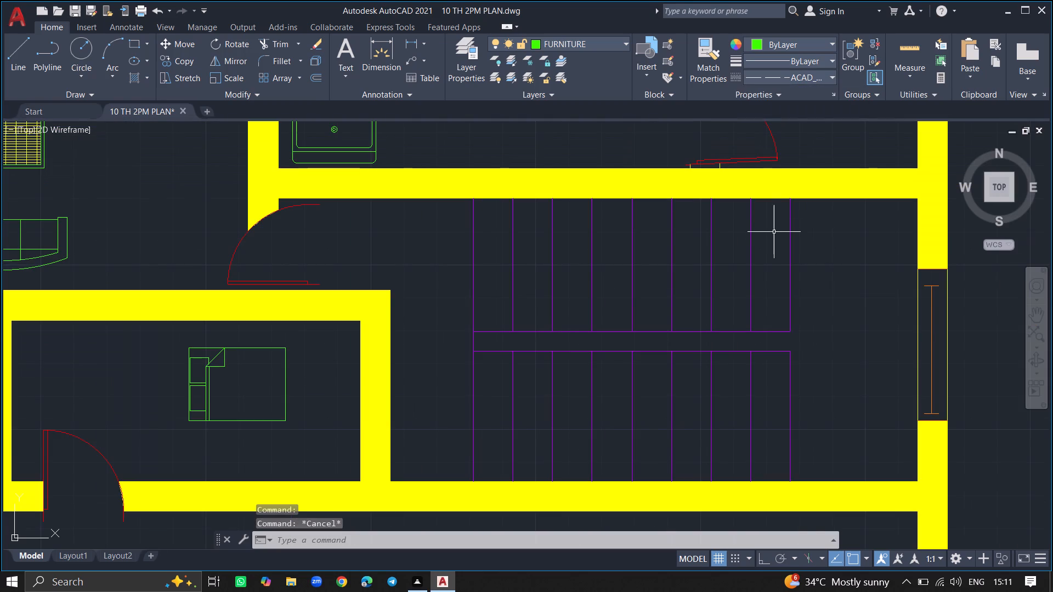
click(790, 249)
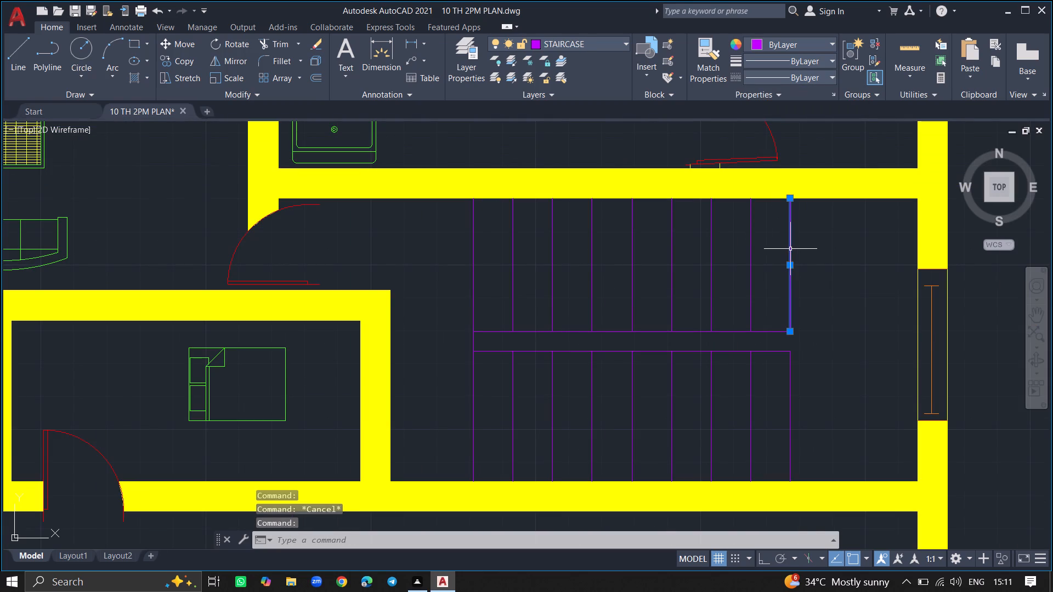
click(751, 252)
click(710, 257)
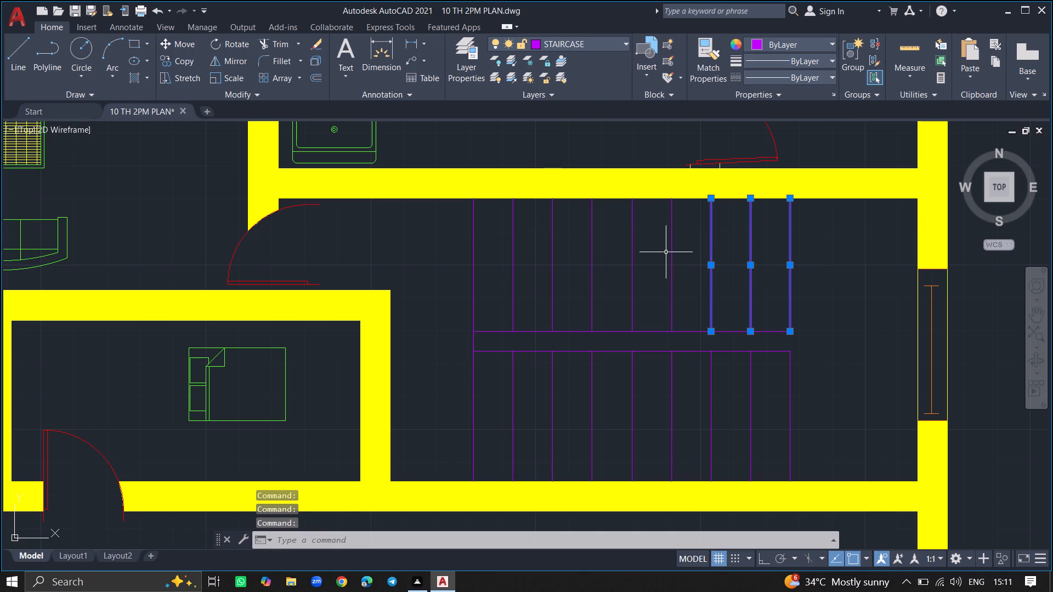
click(671, 249)
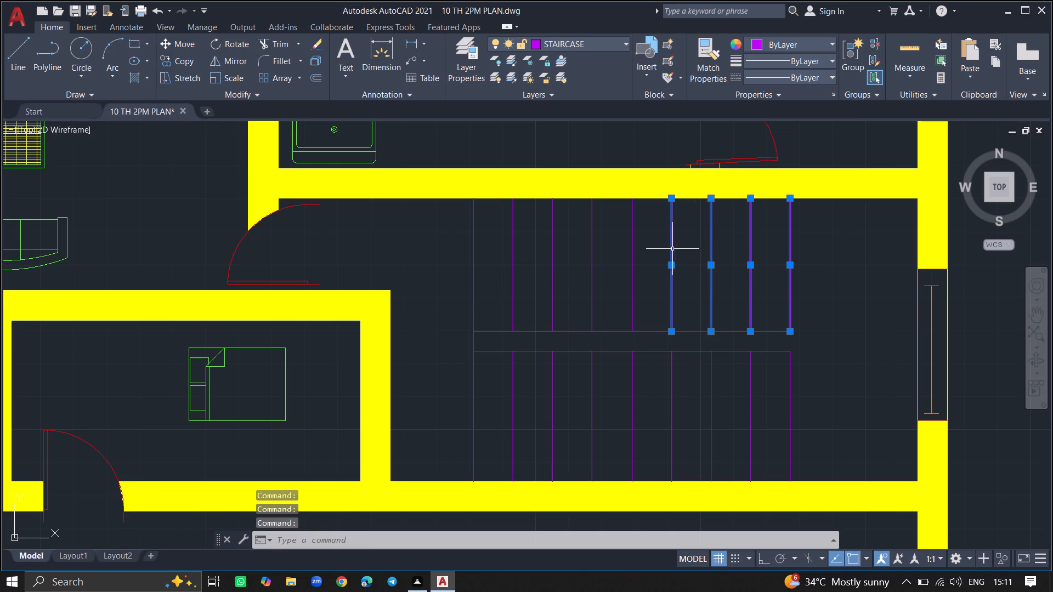
click(802, 74)
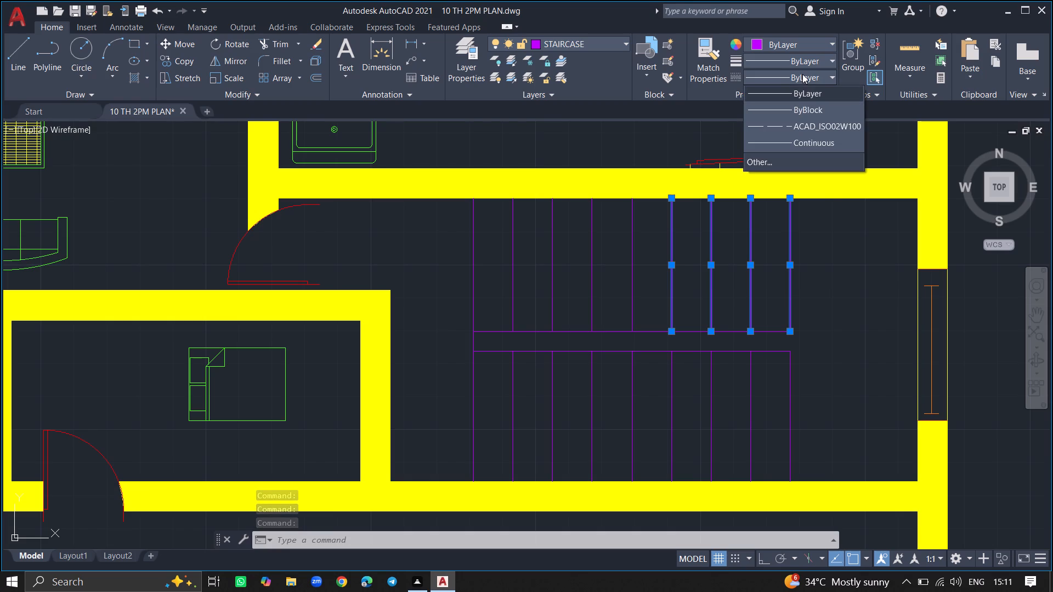
click(802, 124)
ctrl+scroll(802, 124, up, 7)
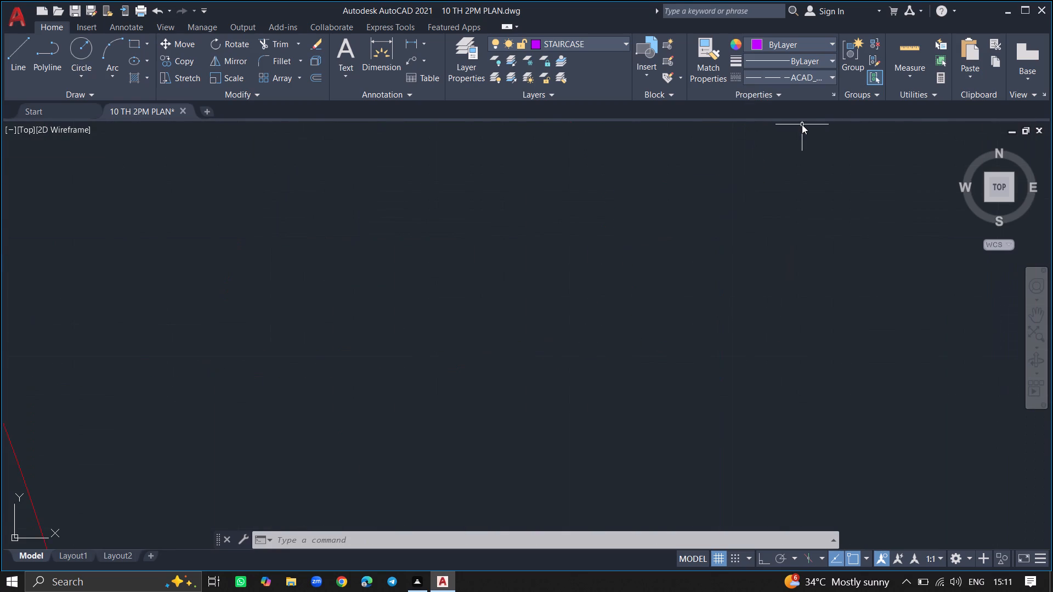
ctrl+scroll(802, 124, down, 4)
ctrl+scroll(779, 399, down, 4)
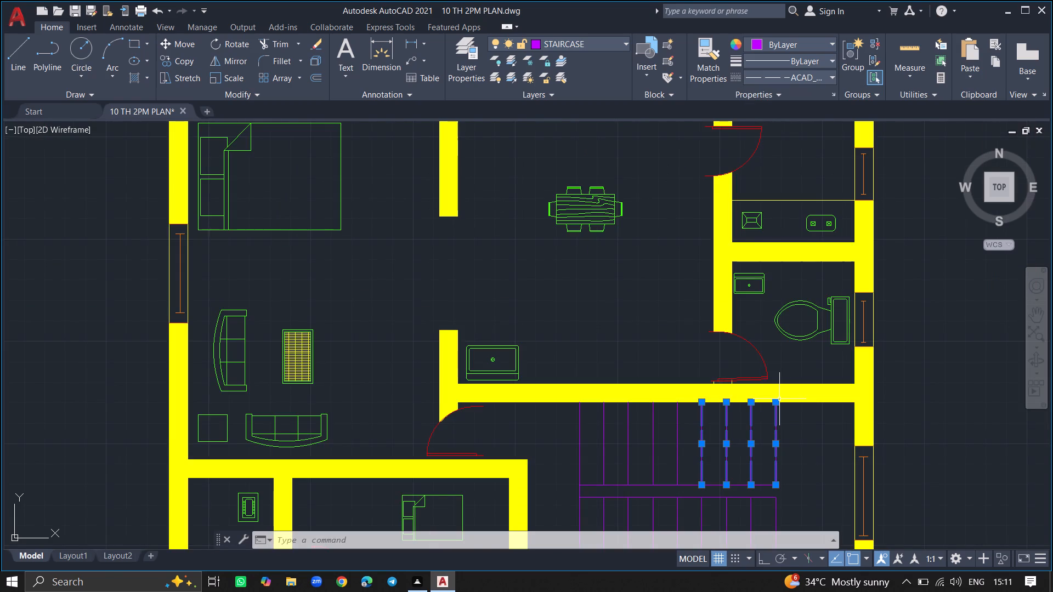
ctrl+scroll(763, 482, up, 5)
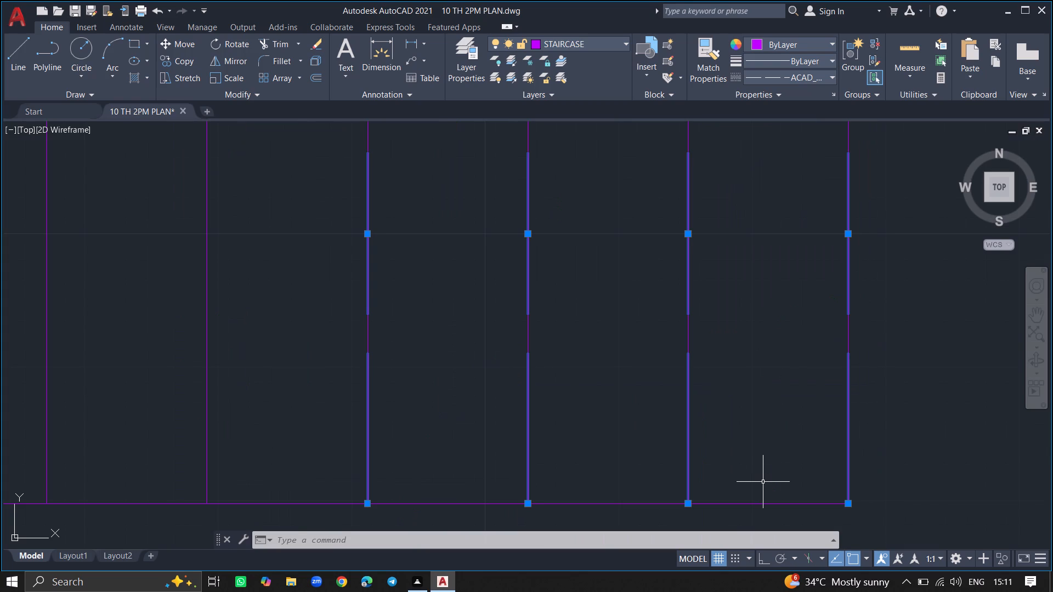
key(Escape)
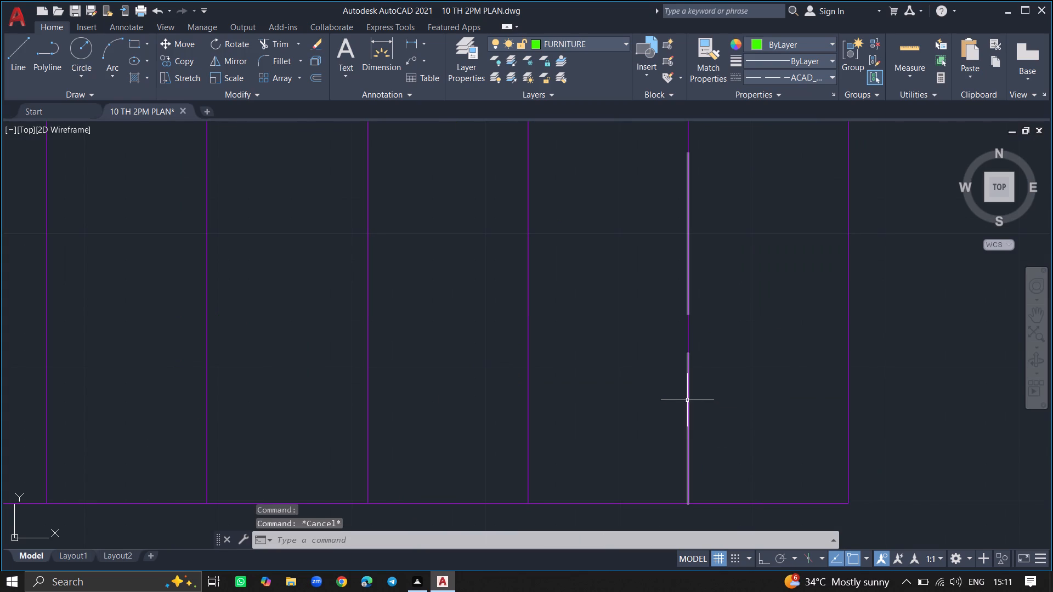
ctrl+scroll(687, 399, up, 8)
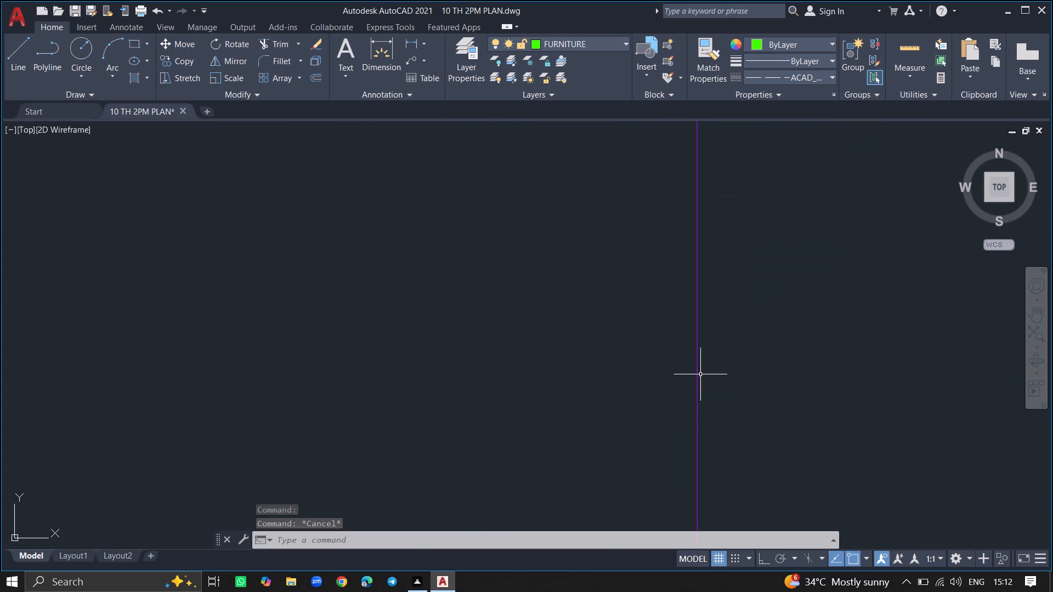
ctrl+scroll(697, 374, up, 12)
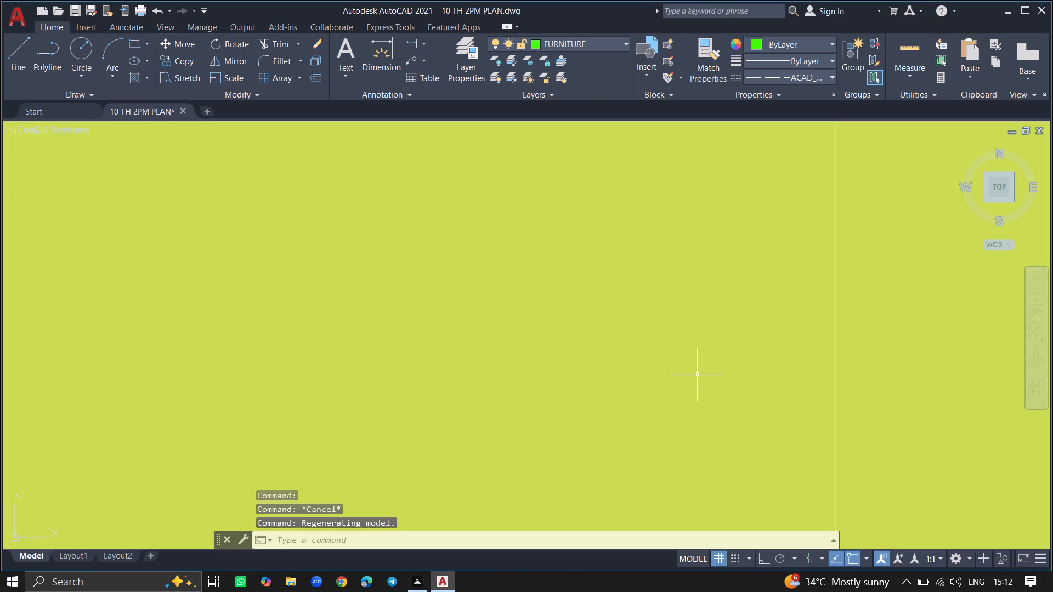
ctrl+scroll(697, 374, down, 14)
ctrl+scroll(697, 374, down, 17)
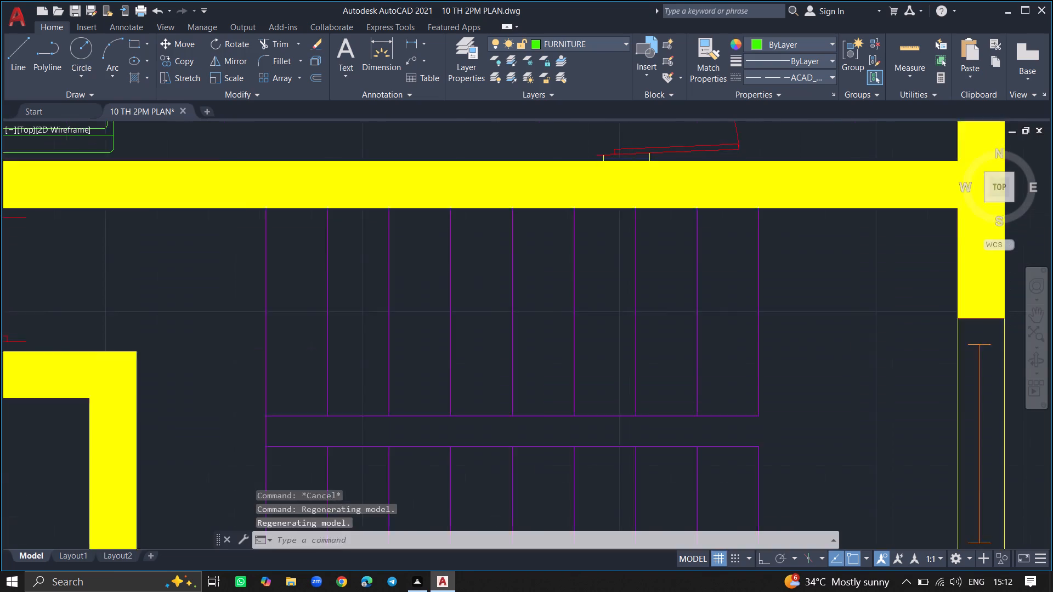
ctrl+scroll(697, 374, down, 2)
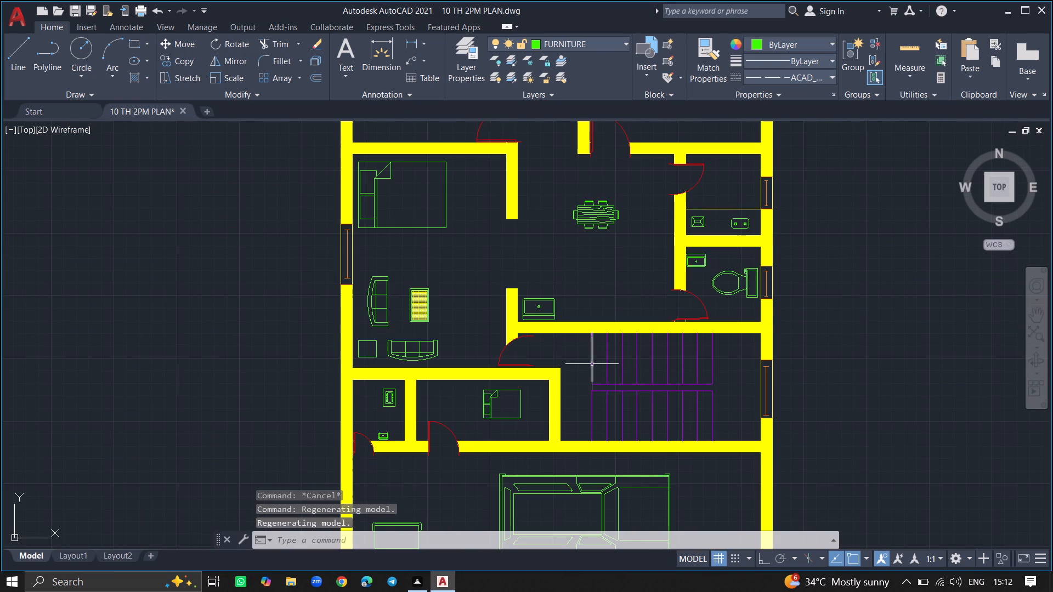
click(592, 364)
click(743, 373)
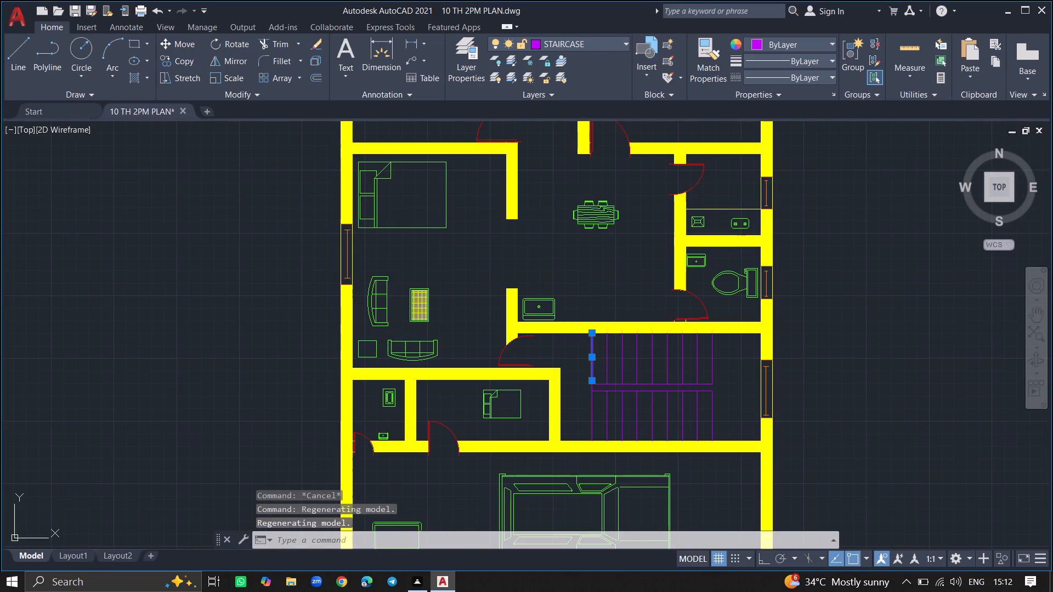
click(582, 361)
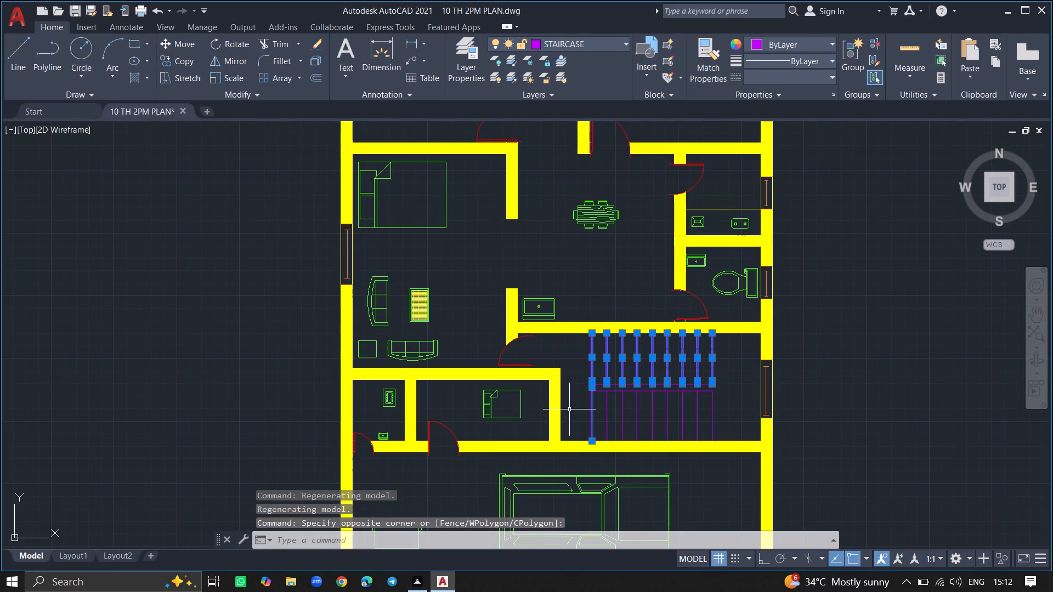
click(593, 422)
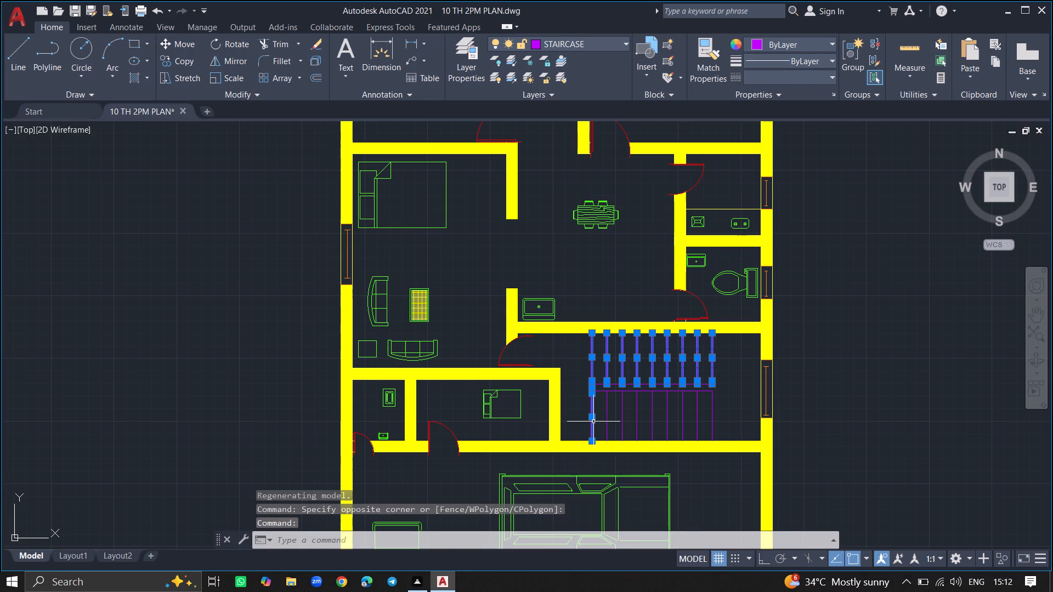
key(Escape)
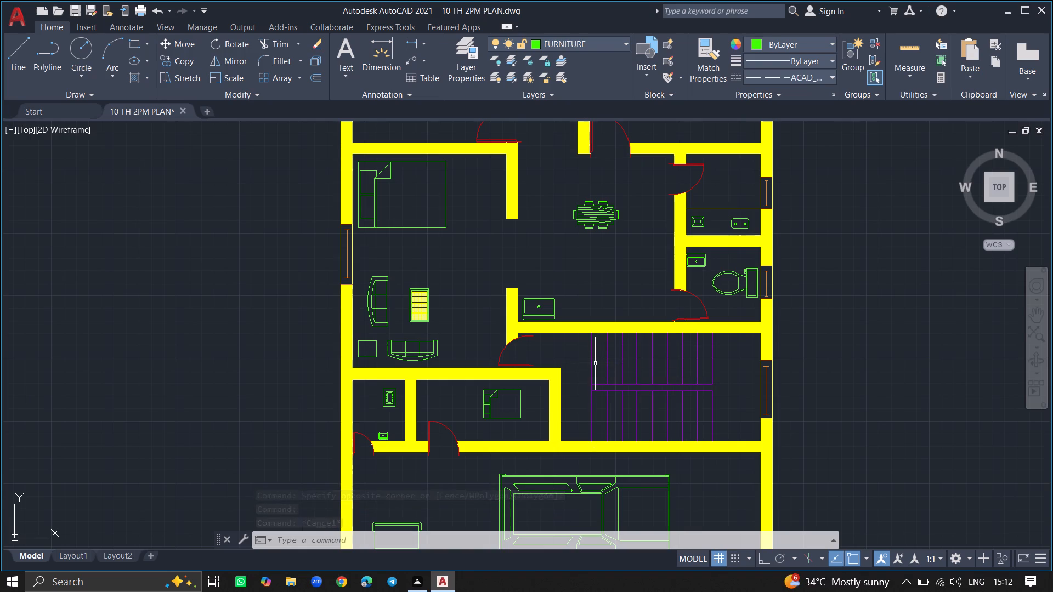
Set the eight tread lines east of the westernmost one in the staircase's north flight to the ACAD_ISO02W100 linetype.
click(596, 363)
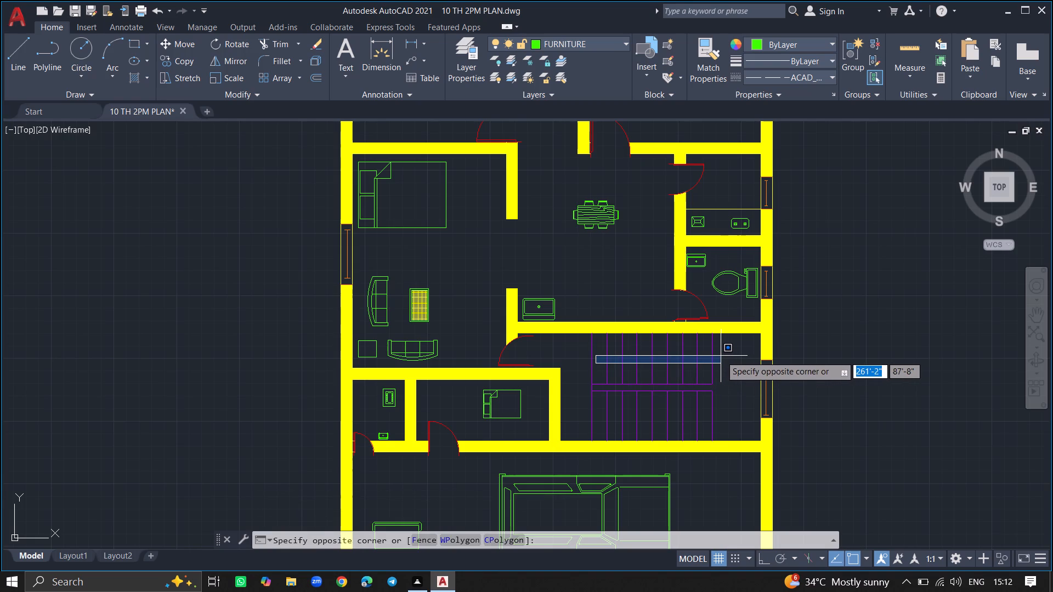
click(721, 356)
click(721, 356)
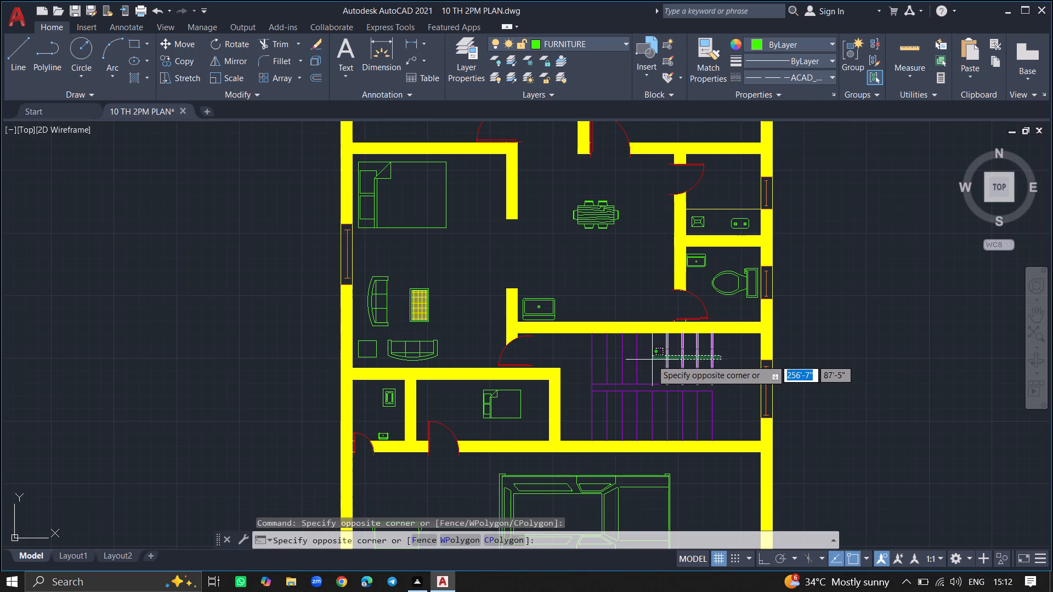
click(598, 364)
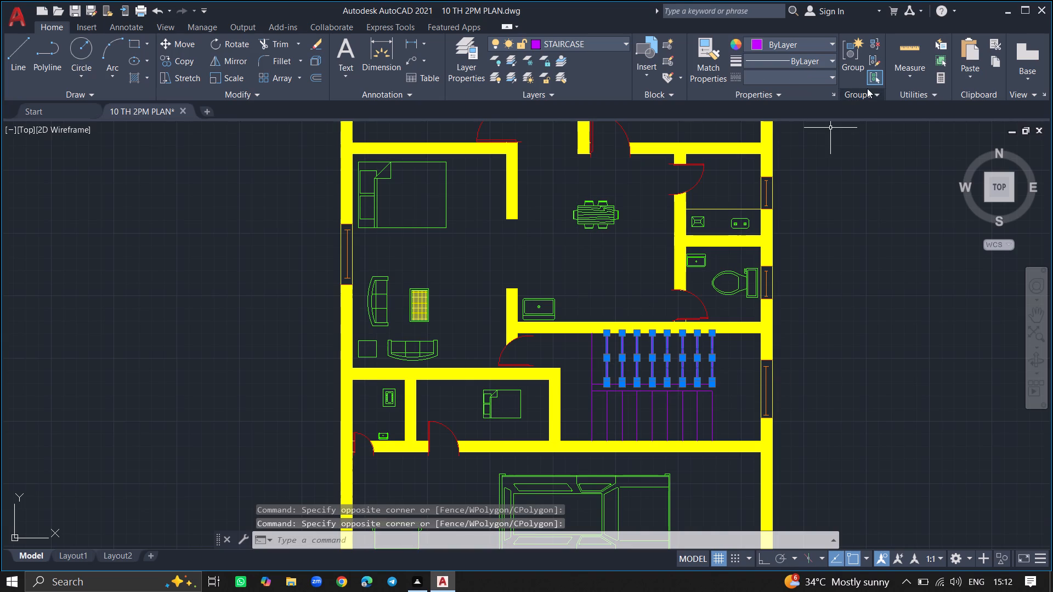
click(821, 60)
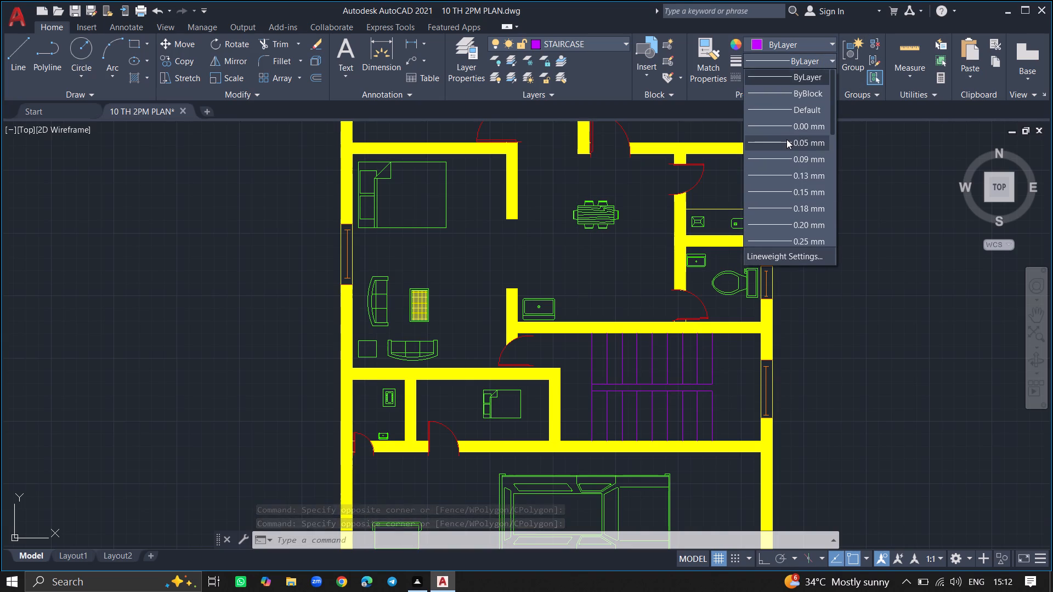
click(819, 56)
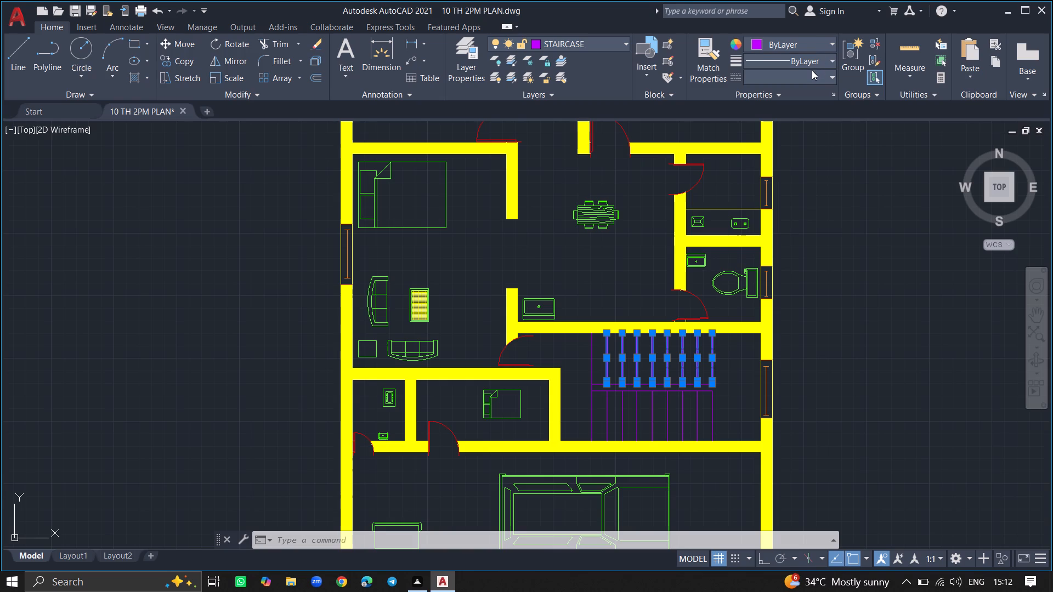
click(812, 70)
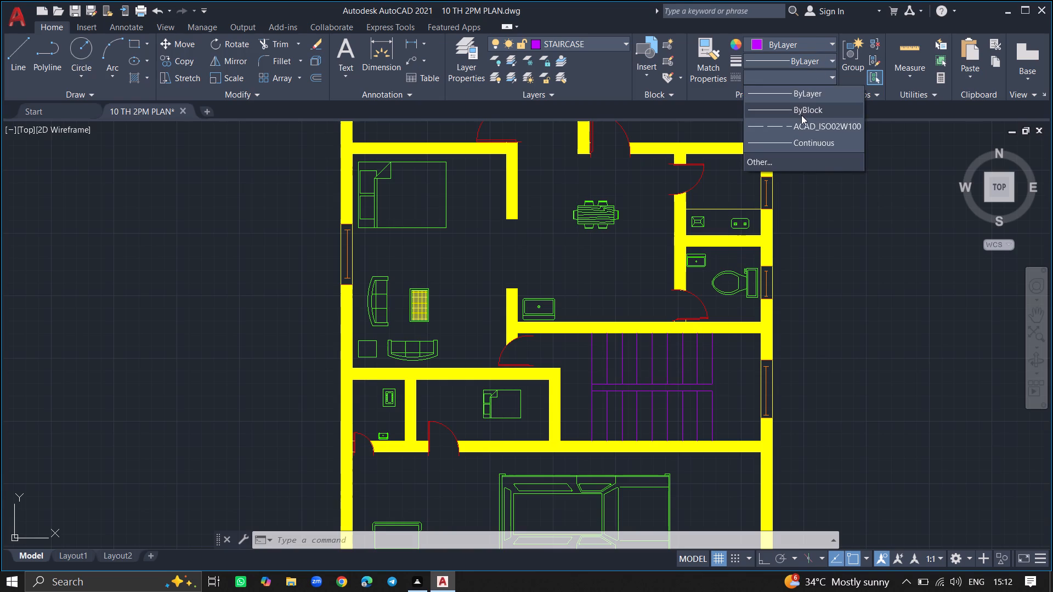
click(801, 122)
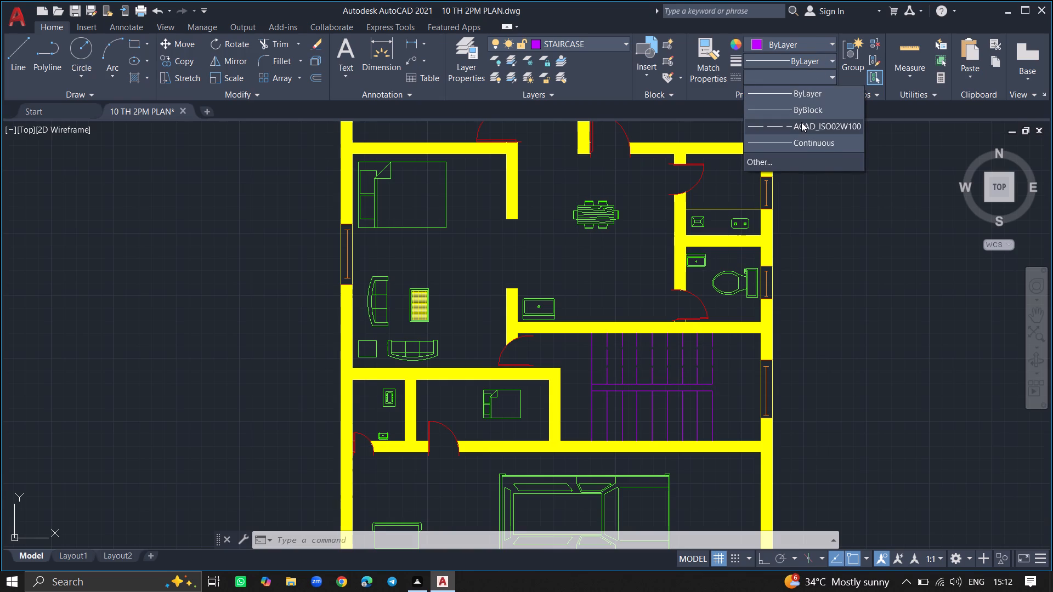
key(Escape)
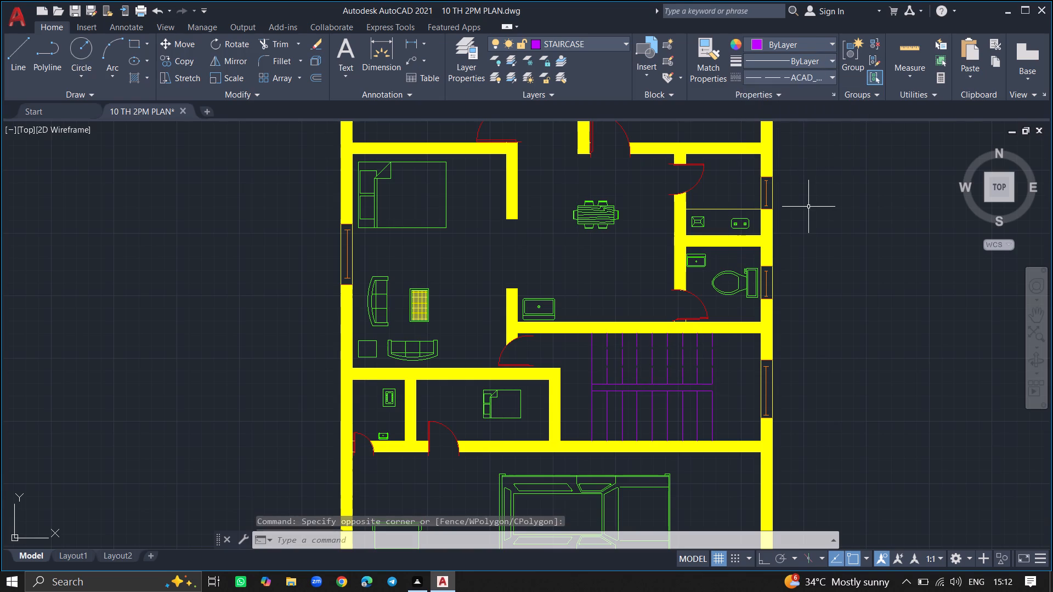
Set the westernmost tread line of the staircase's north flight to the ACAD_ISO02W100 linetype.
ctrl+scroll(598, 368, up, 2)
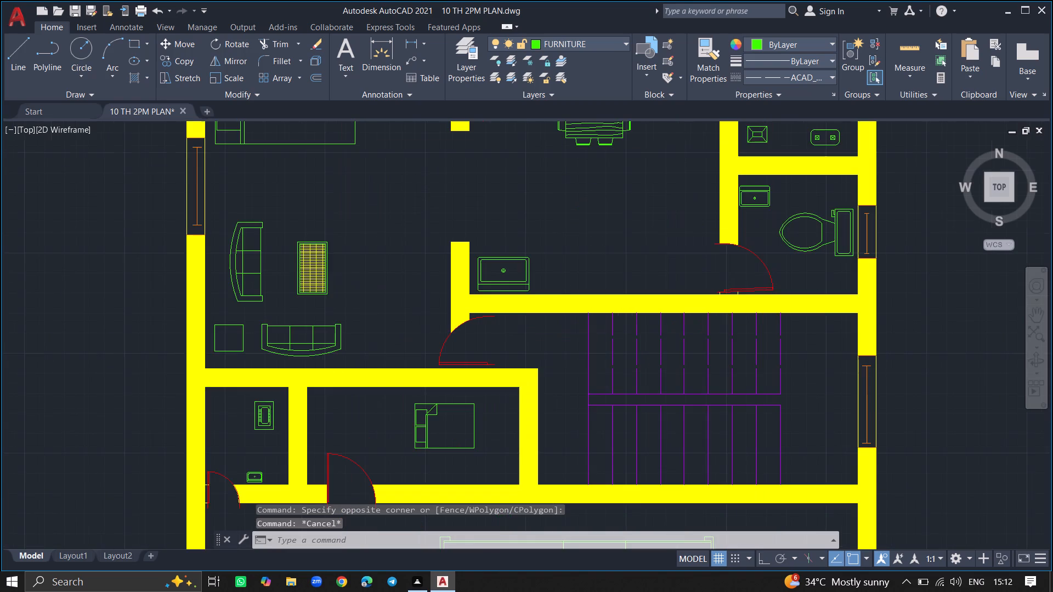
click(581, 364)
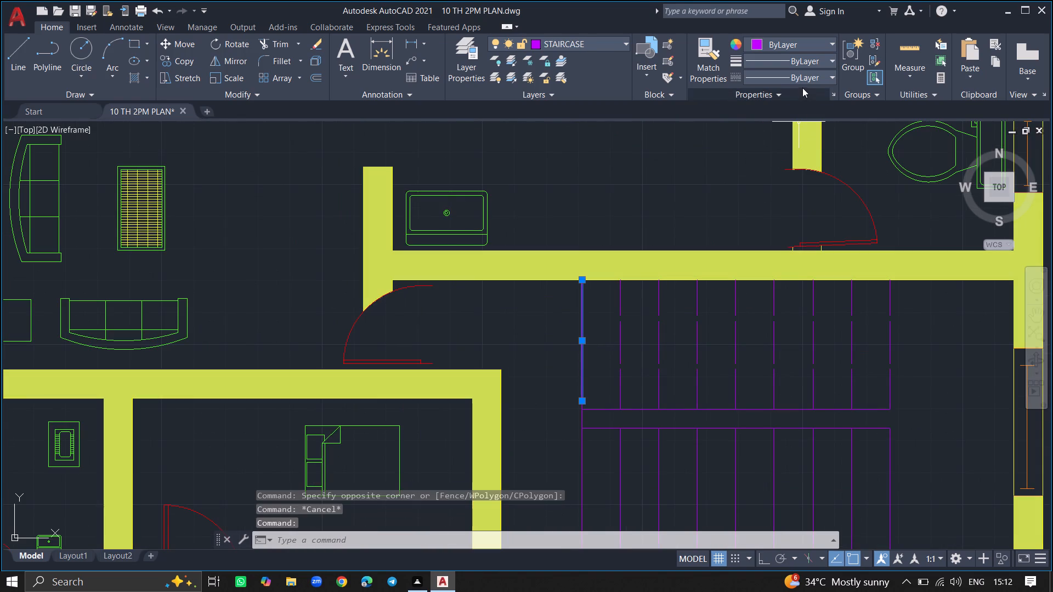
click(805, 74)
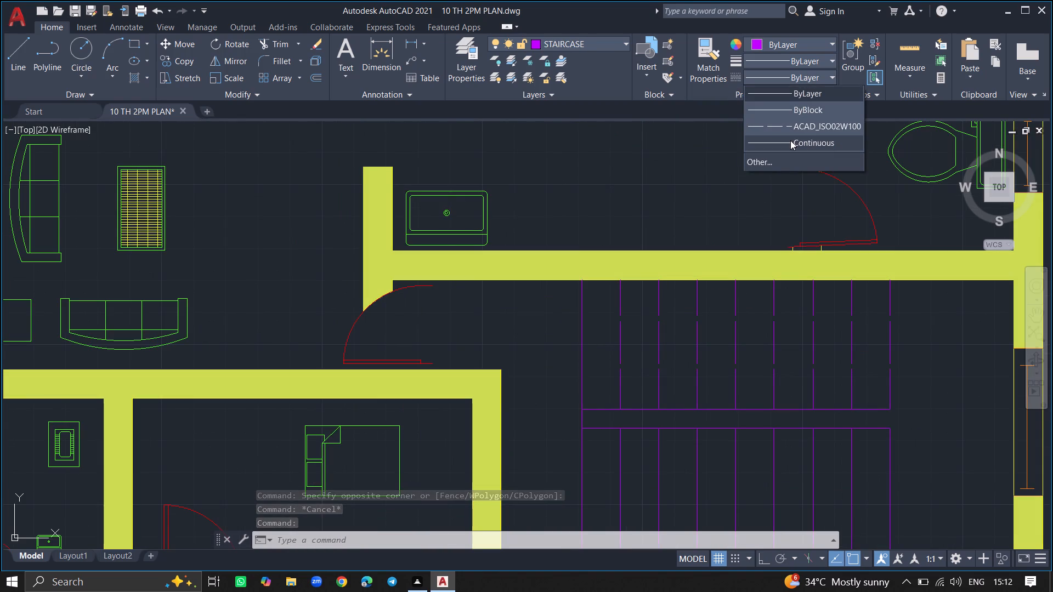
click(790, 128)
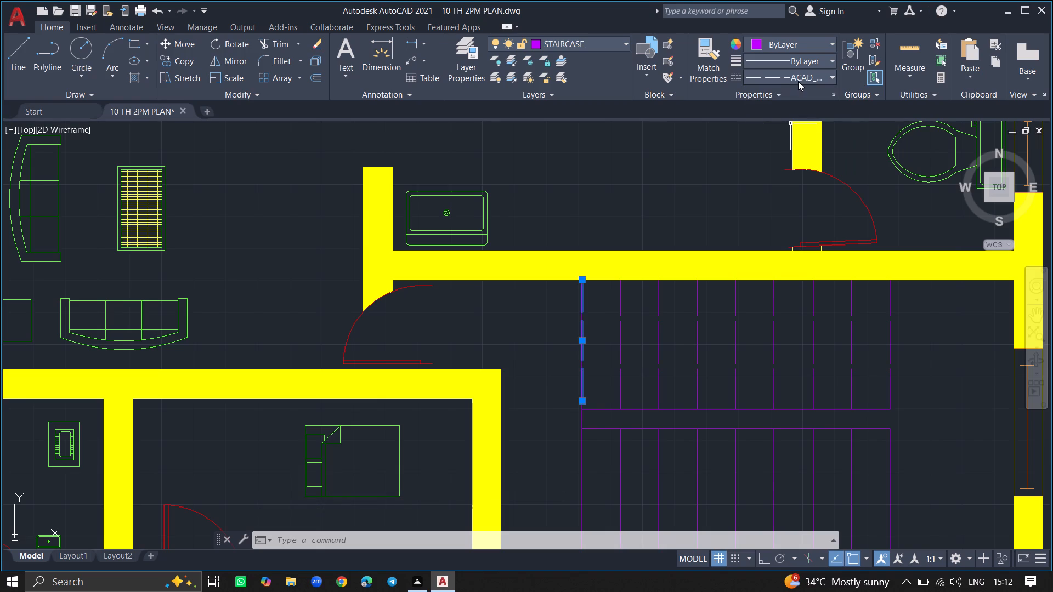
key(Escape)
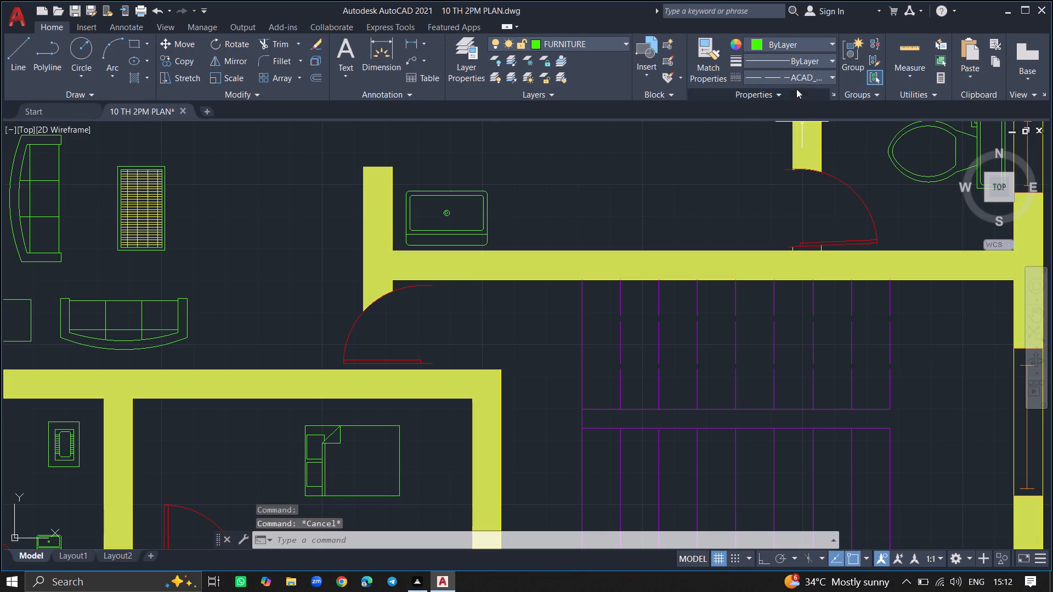
Examine the north flight's westernmost tread line up close for its linetype and any line overlapping it.
click(796, 76)
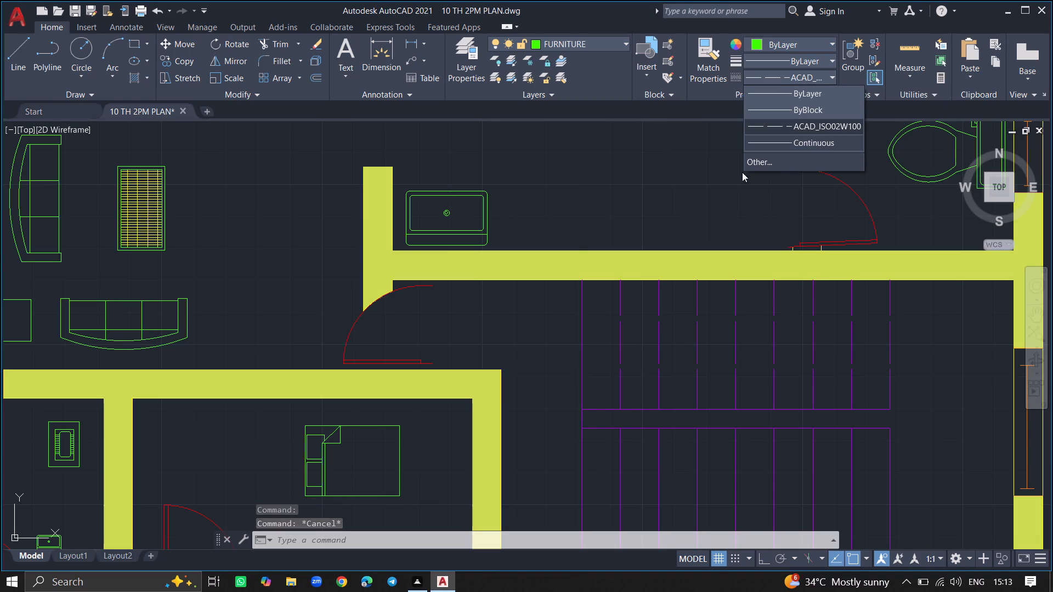
key(Escape)
click(582, 362)
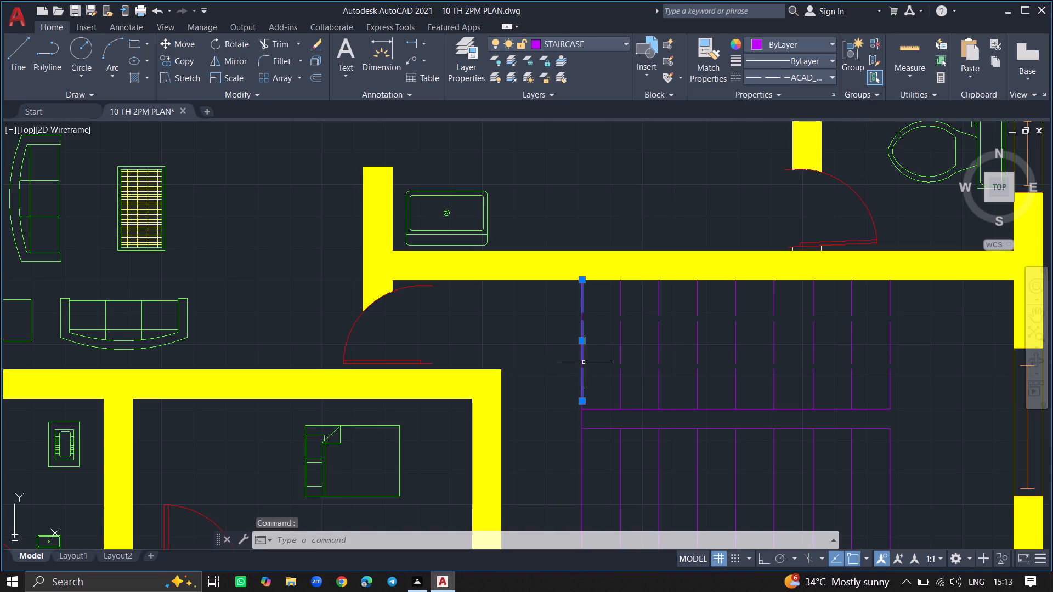
key(Escape)
ctrl+scroll(580, 349, up, 3)
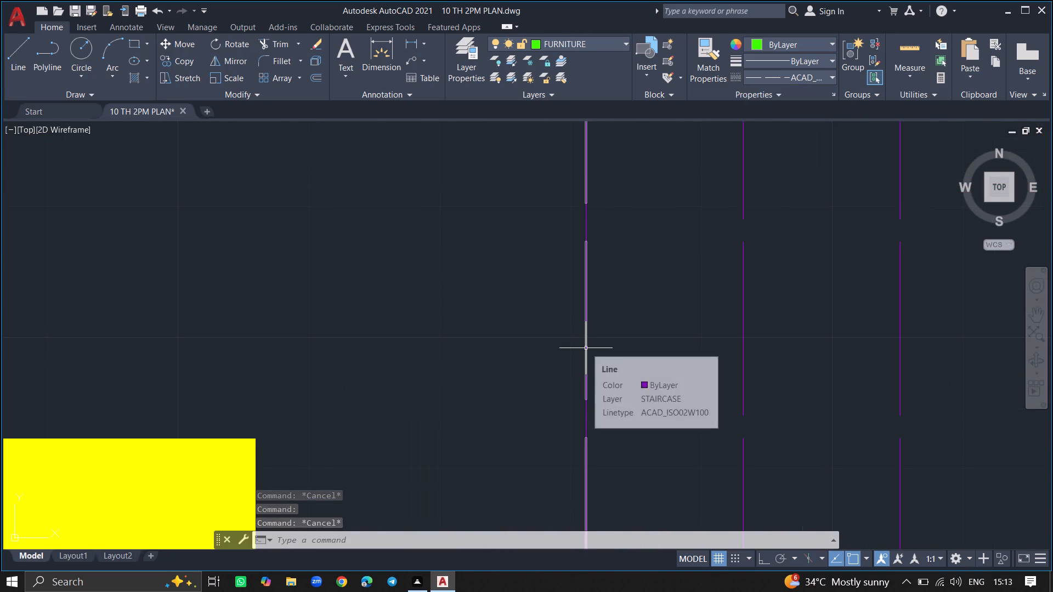
click(587, 232)
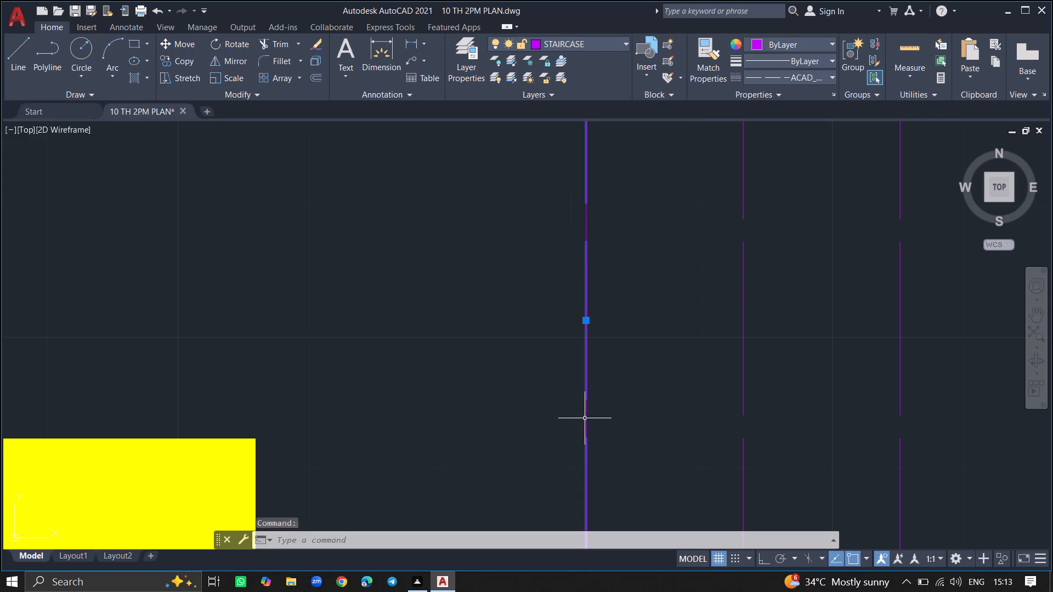
ctrl+scroll(585, 418, up, 5)
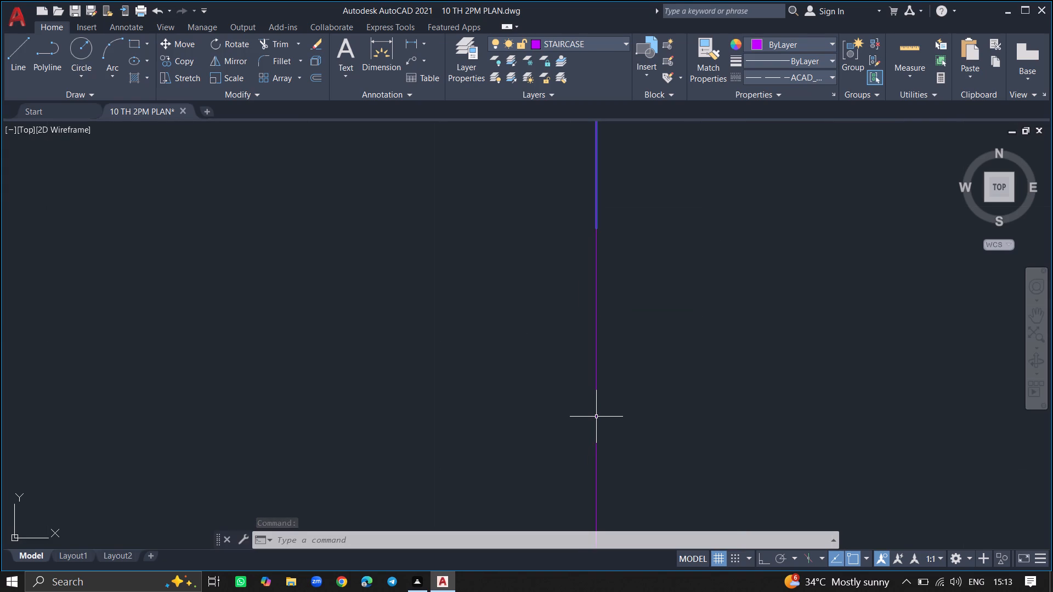
click(596, 417)
triple_click(596, 417)
double_click(596, 417)
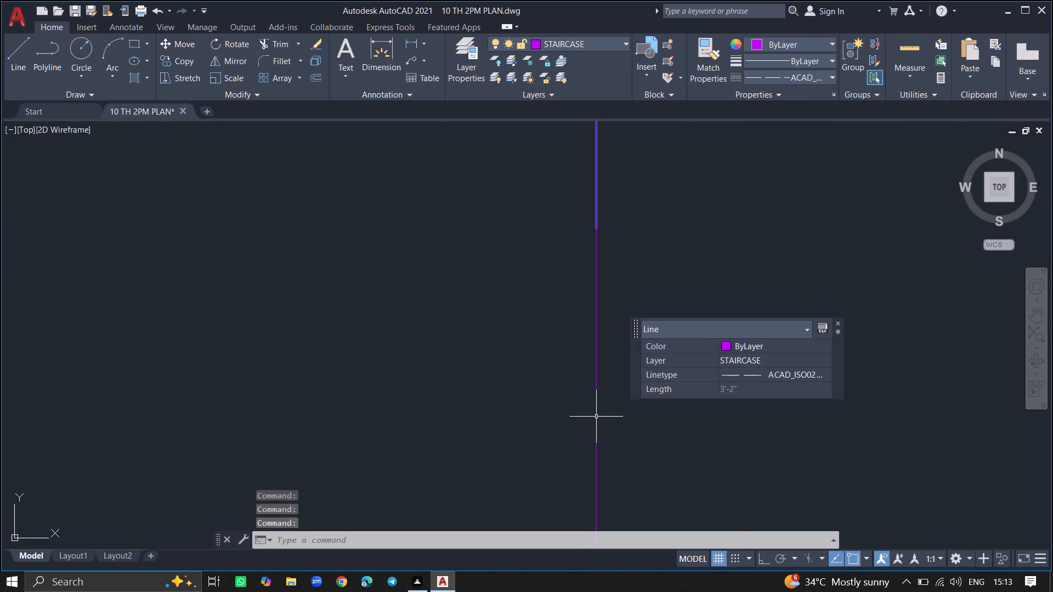
key(Escape)
ctrl+scroll(596, 417, down, 5)
key(Escape)
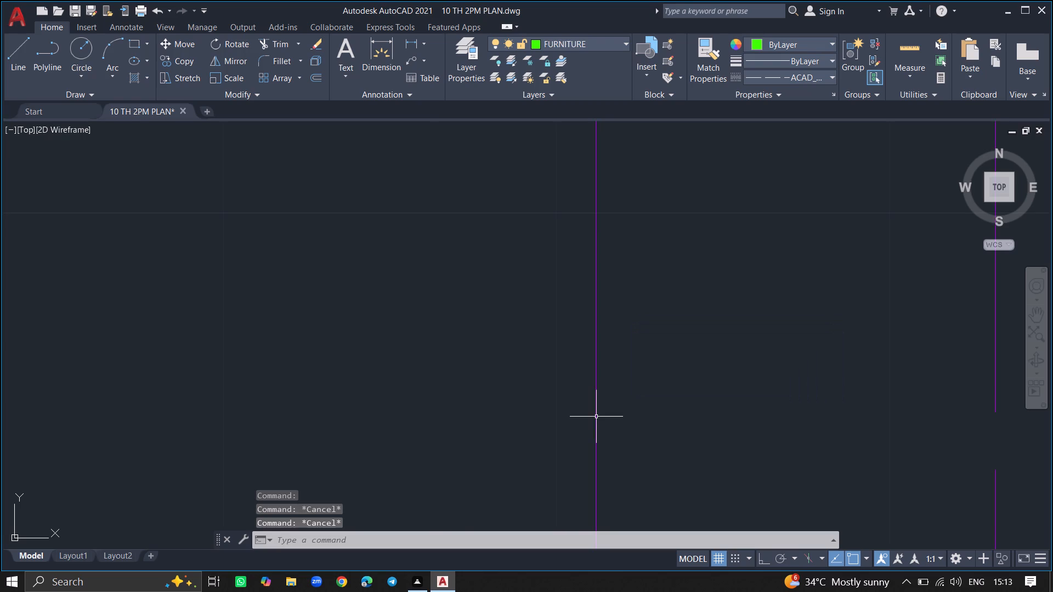
ctrl+scroll(596, 417, down, 11)
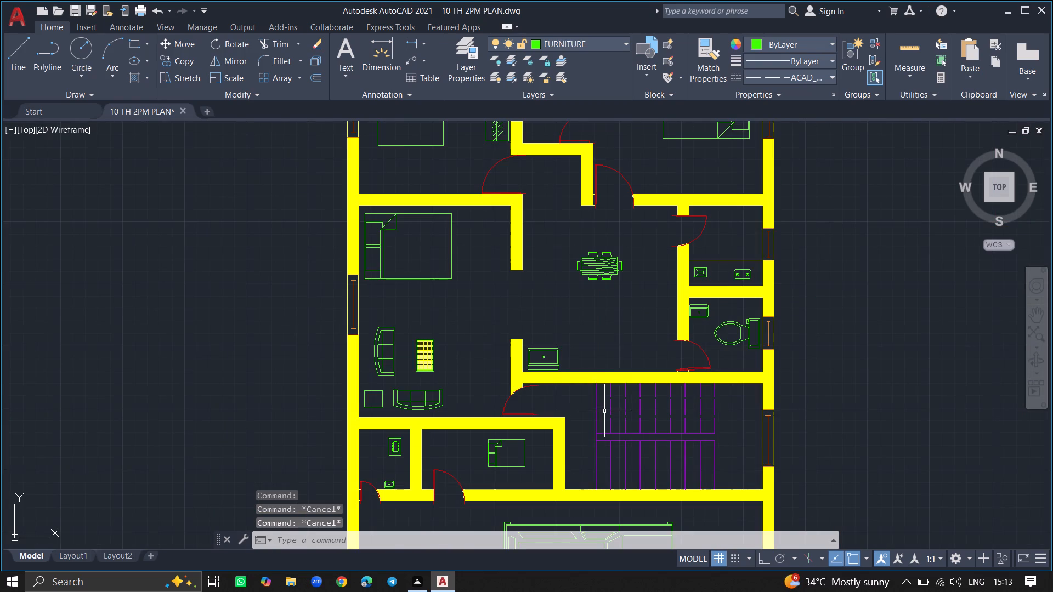
Delete both overlapping lines at the west end of the staircase's north flight.
ctrl+scroll(604, 411, up, 3)
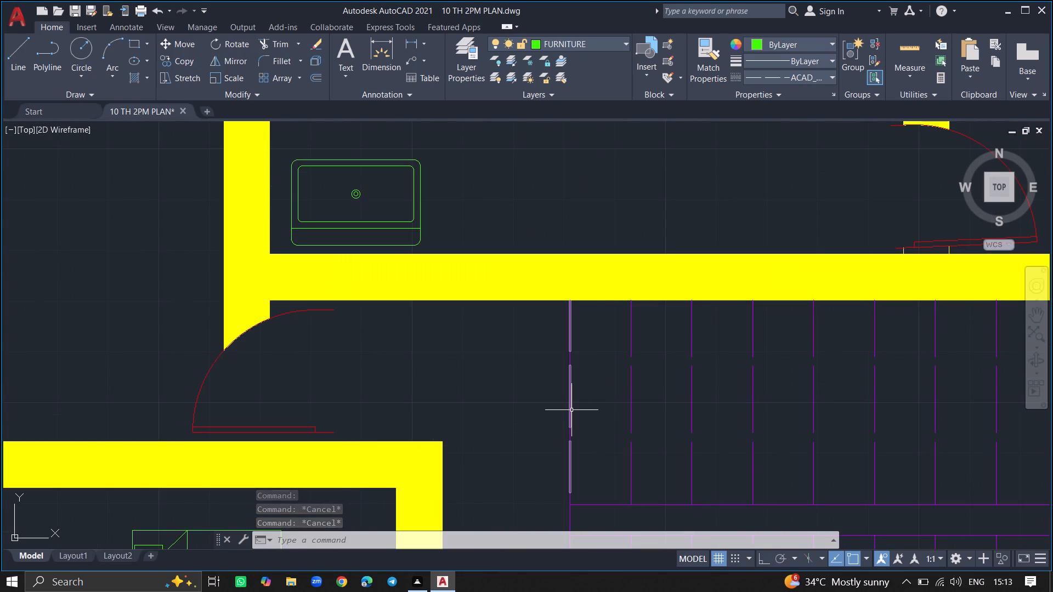
click(570, 410)
key(Delete)
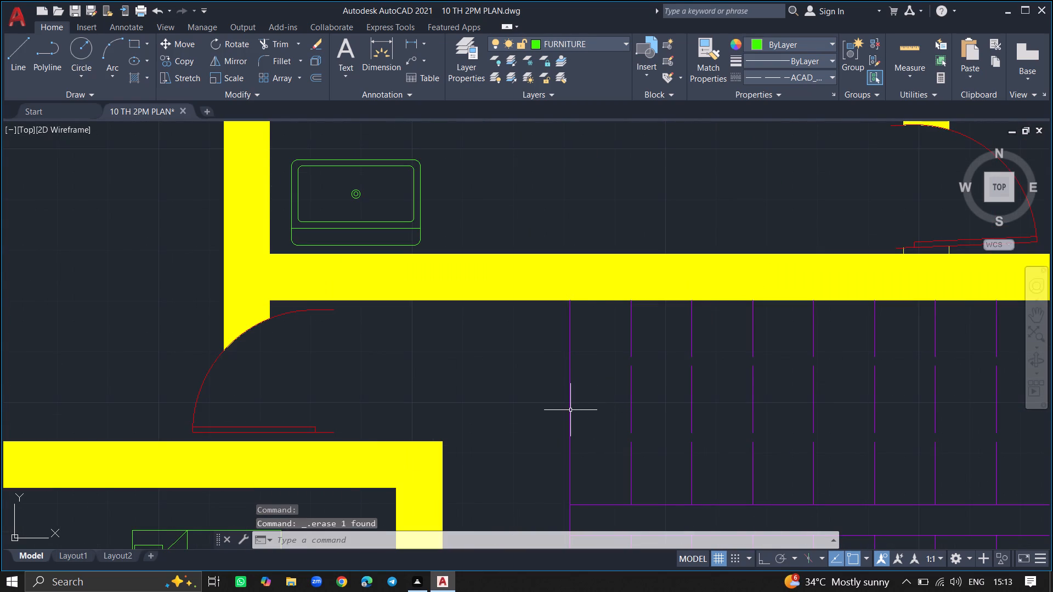
click(570, 410)
key(Delete)
Draw a new vertical tread line at the north flight's west end, from the flight's south edge line up to the wall.
ctrl+scroll(570, 410, down, 2)
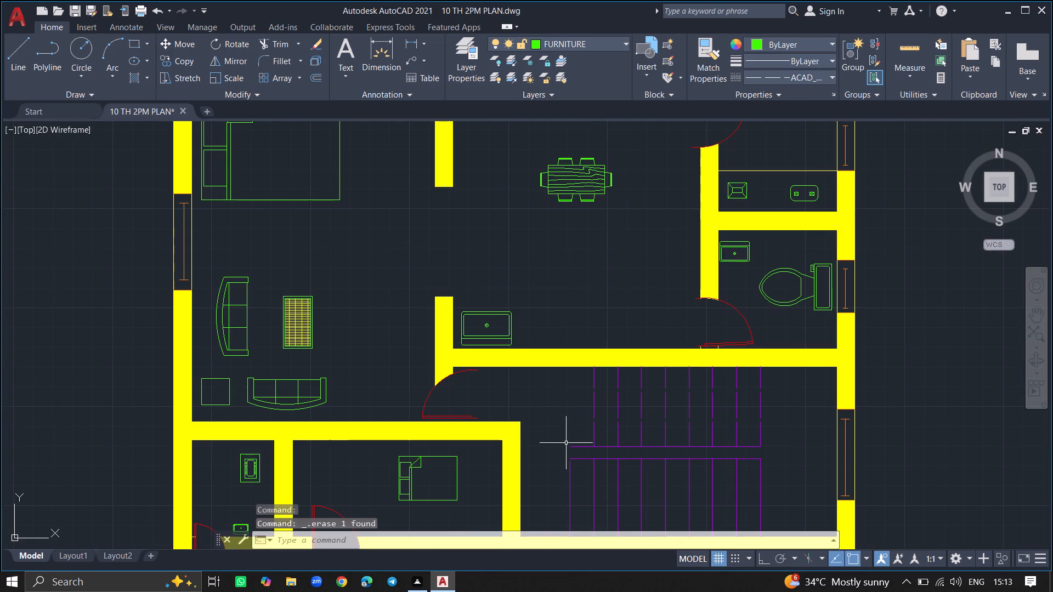
key(l)
key(Return)
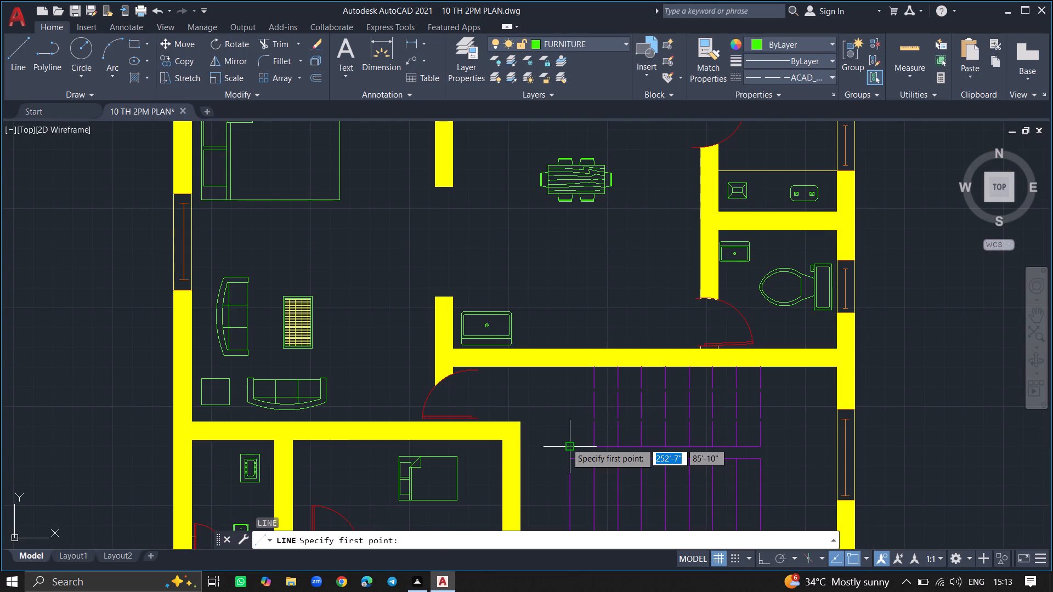
click(566, 443)
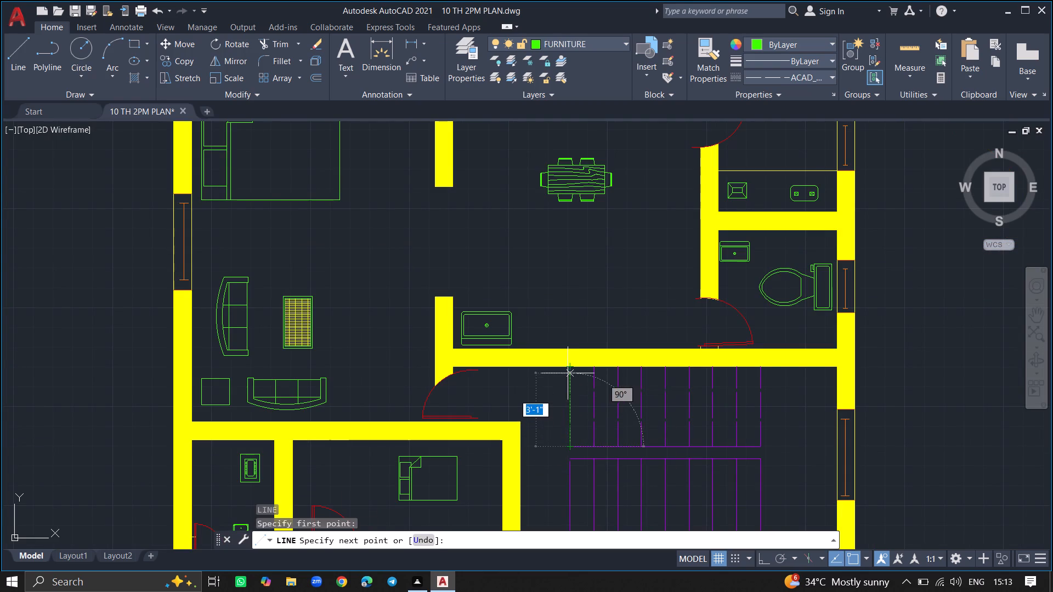
click(571, 369)
key(Return)
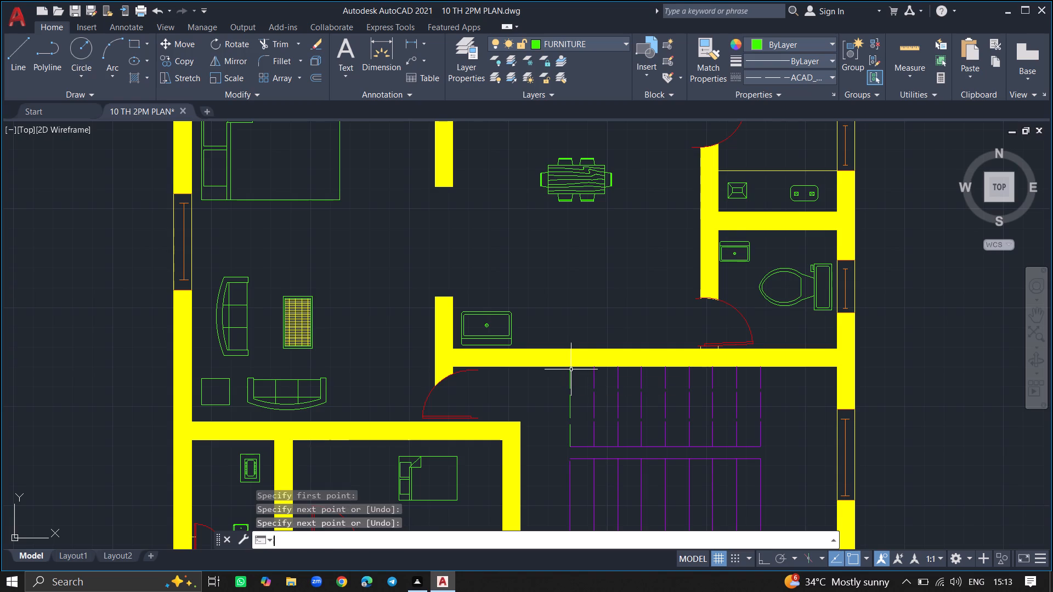
Move the new tread line at the north flight's west end onto the STAIRCASE layer.
click(570, 414)
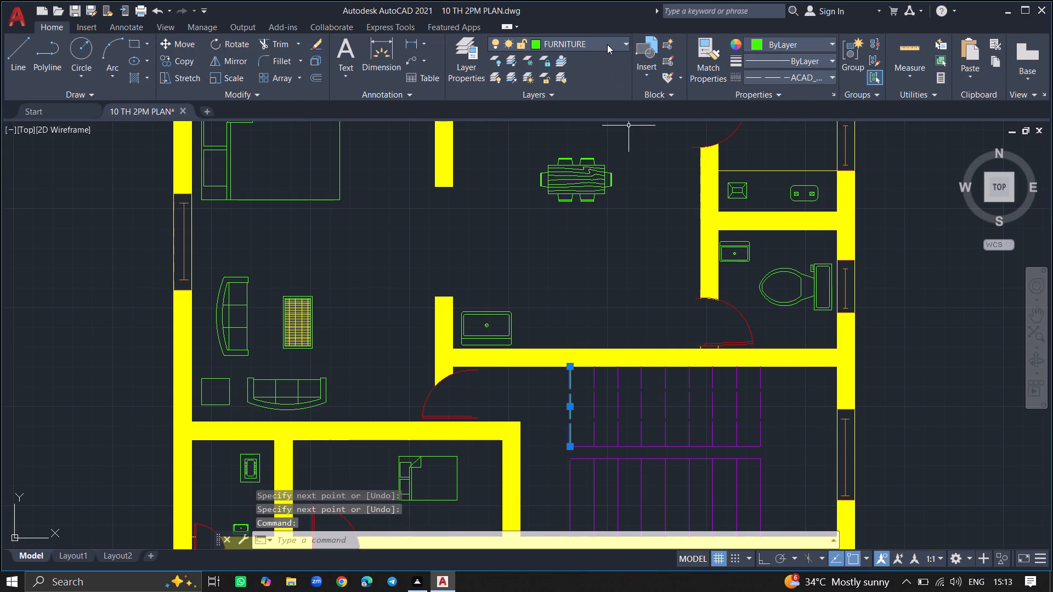
click(607, 43)
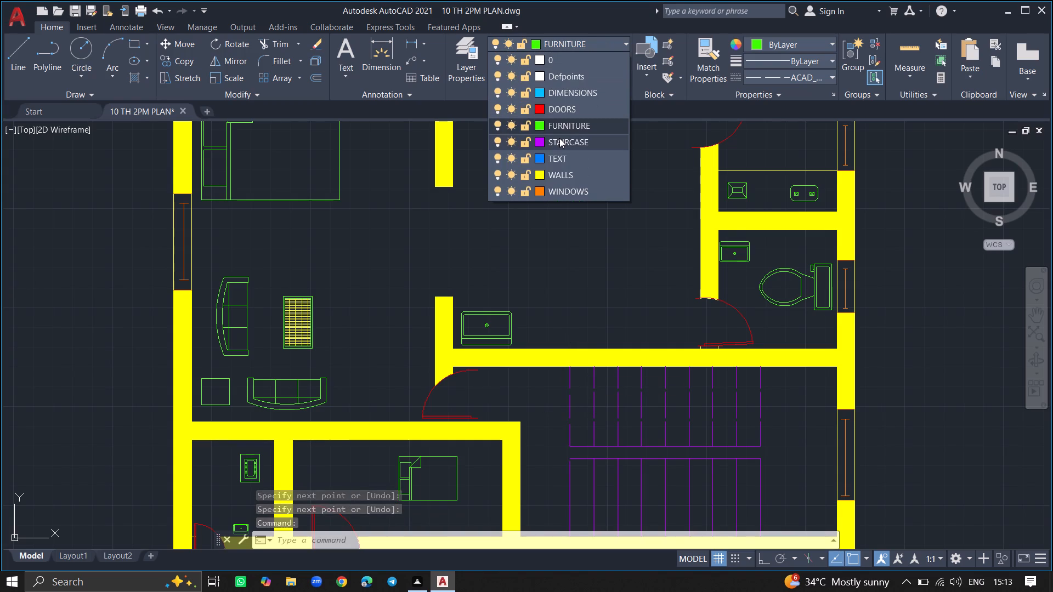
click(559, 138)
key(Escape)
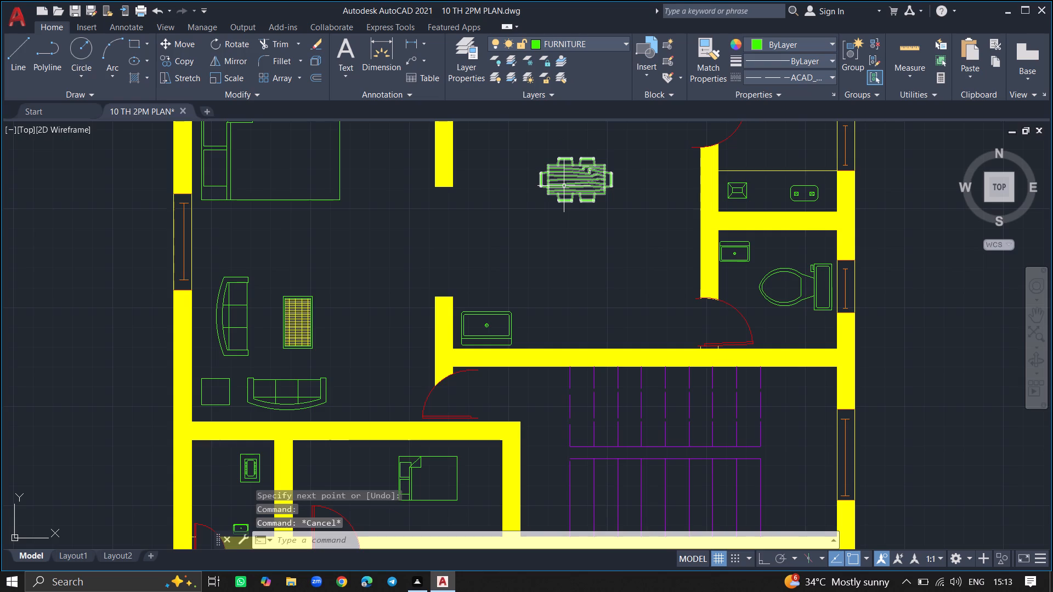
Make DIMENSIONS the current layer in the Layer Properties Manager, and close the manager.
ctrl+scroll(564, 186, down, 3)
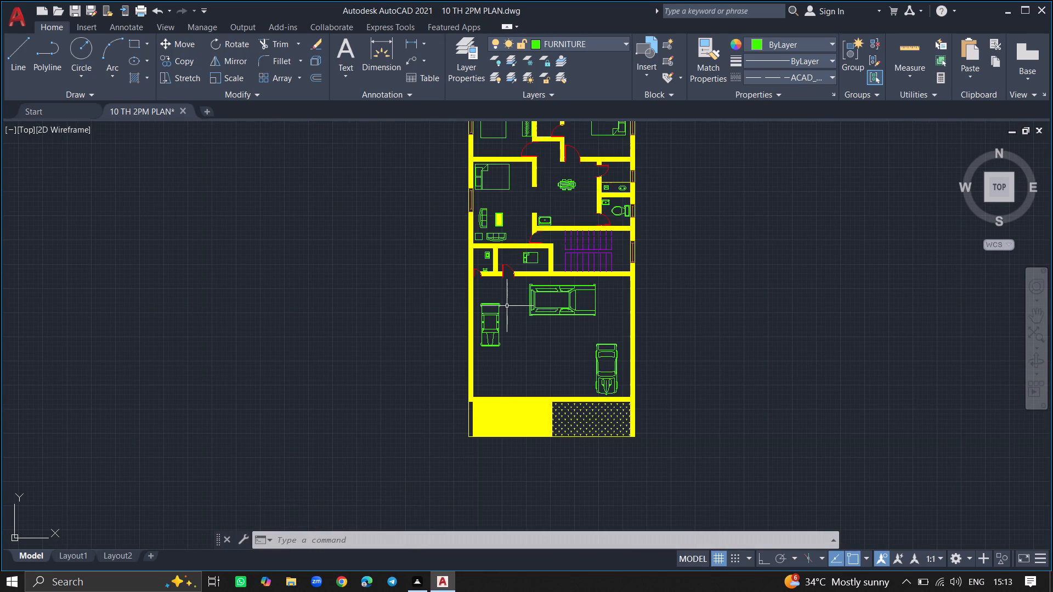
ctrl+scroll(507, 306, down, 4)
ctrl+scroll(505, 278, up, 5)
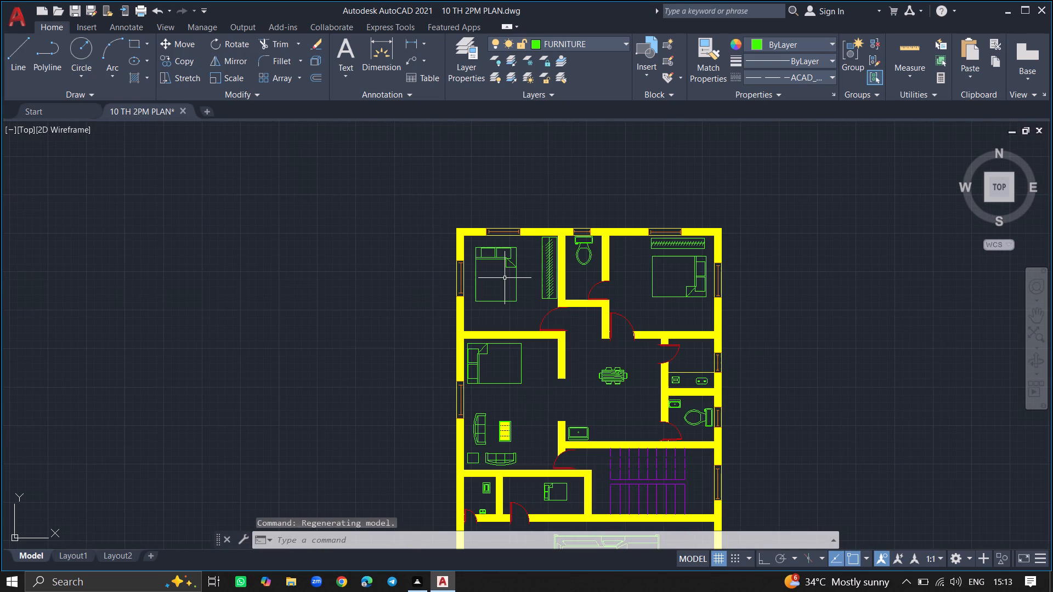
ctrl+scroll(506, 299, up, 3)
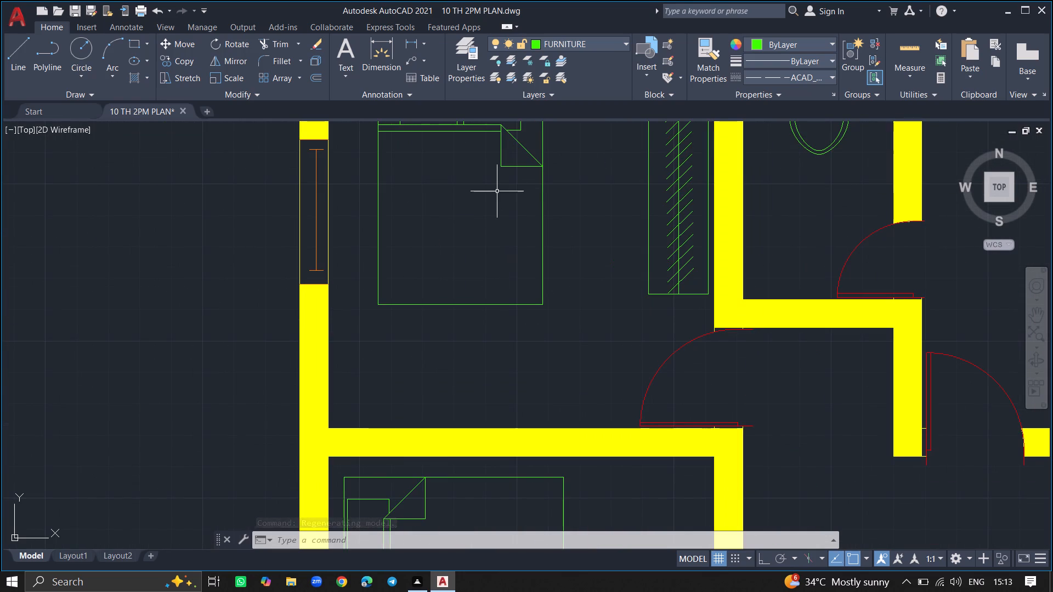
double_click(469, 78)
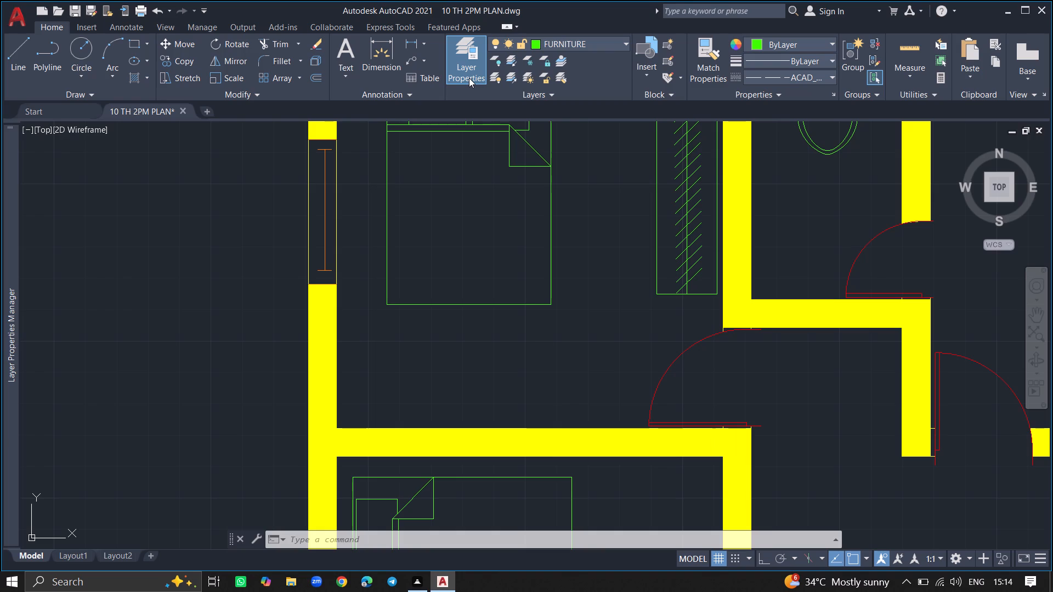
ctrl+scroll(469, 78, down, 4)
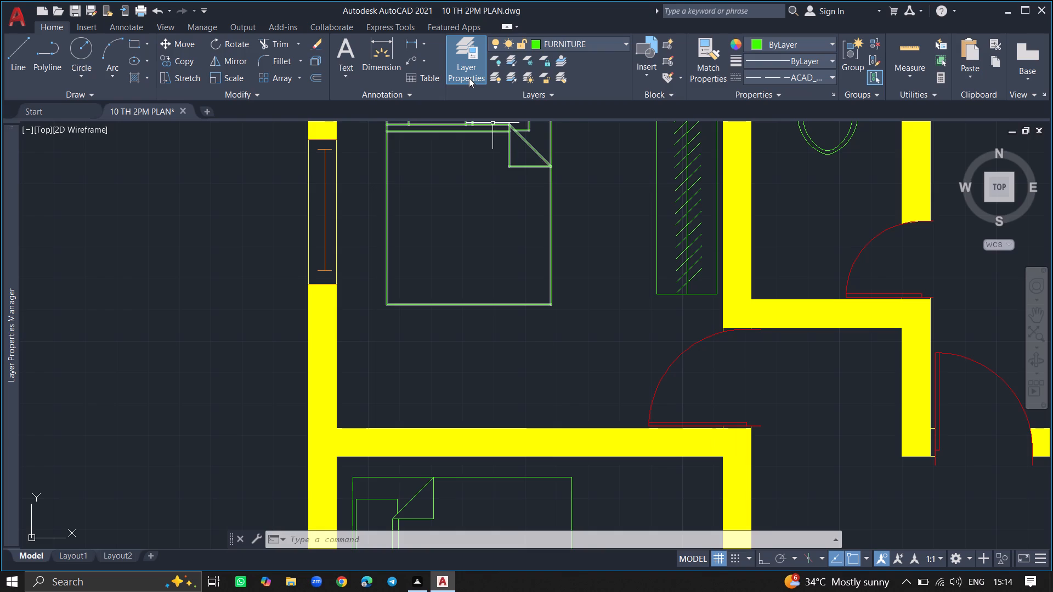
ctrl+scroll(469, 78, down, 2)
ctrl+scroll(431, 248, down, 2)
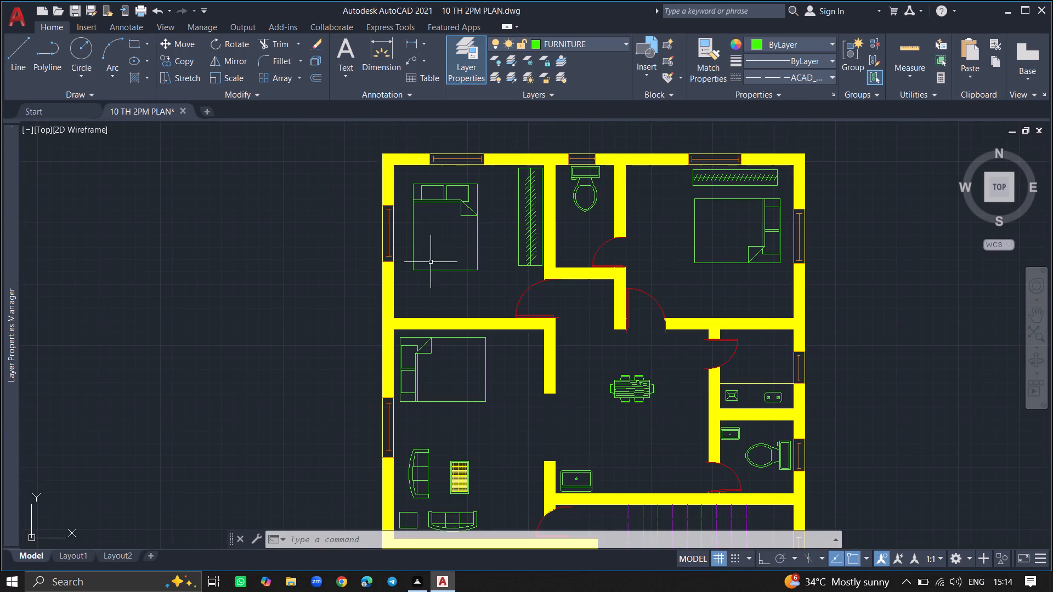
click(415, 370)
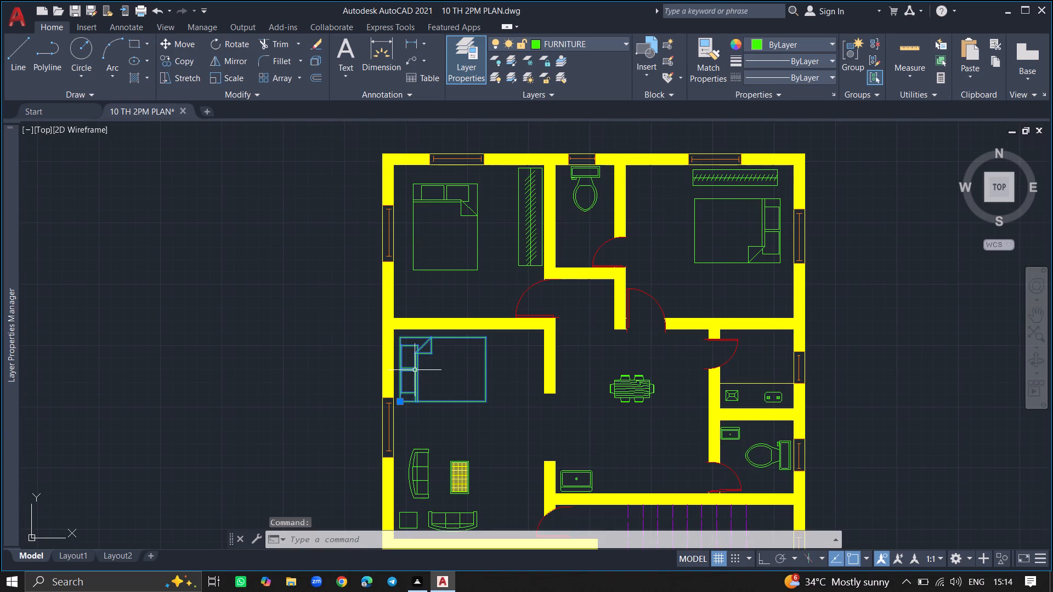
key(Escape)
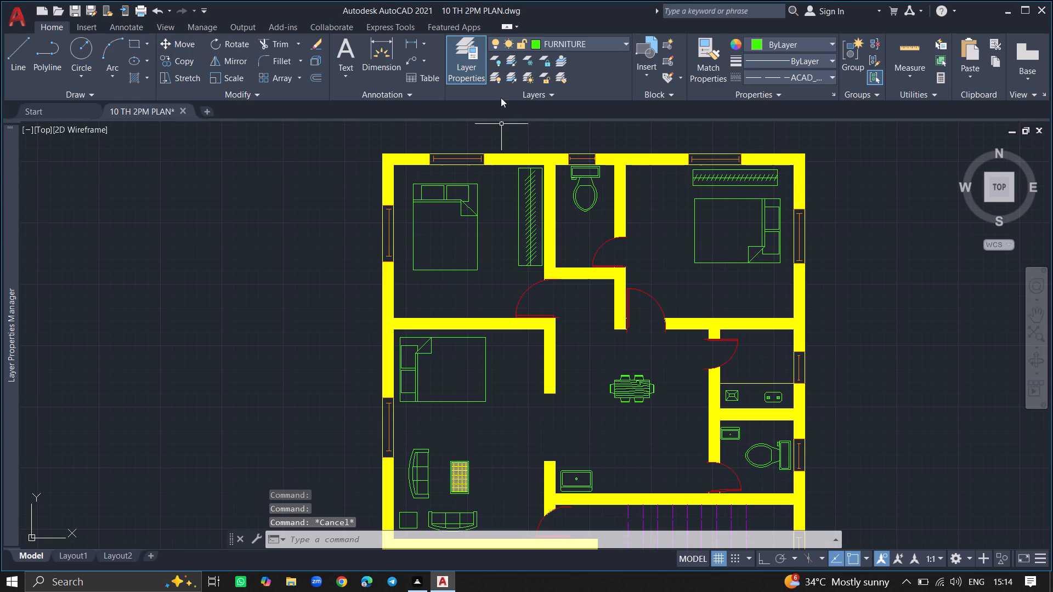
double_click(469, 64)
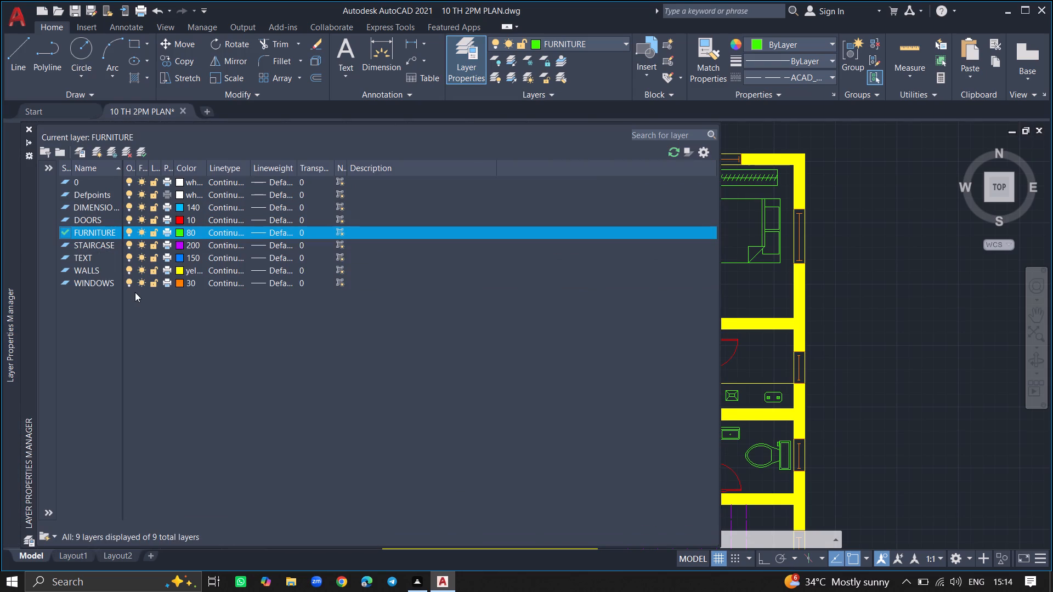
double_click(94, 207)
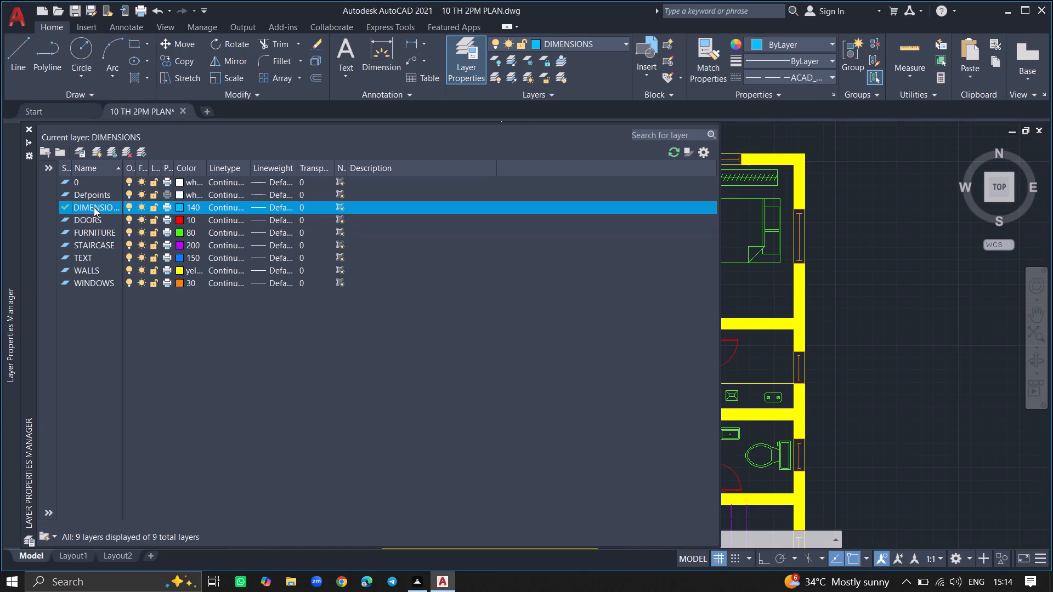
click(29, 127)
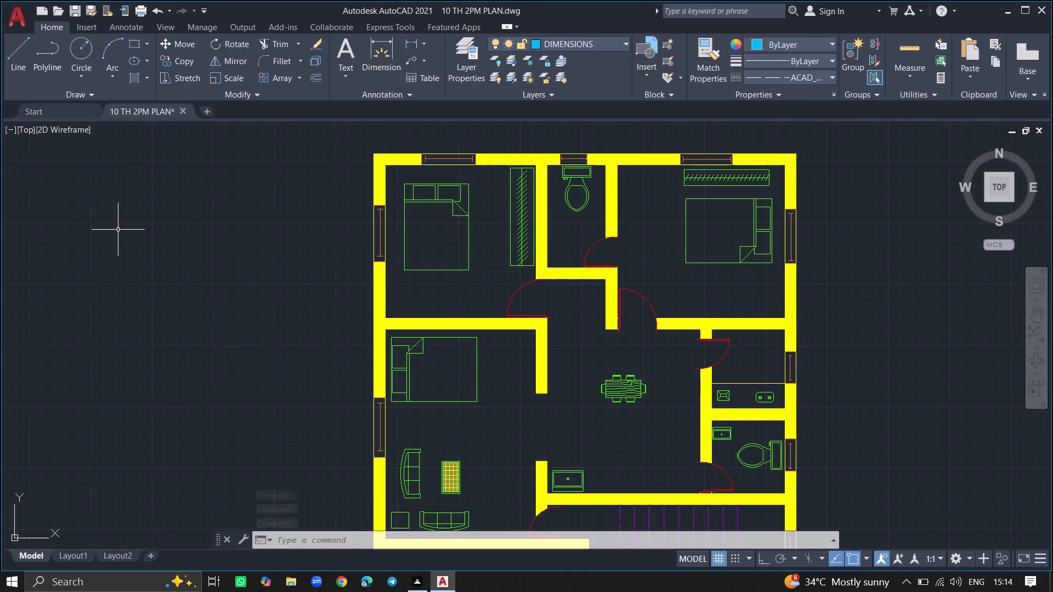
Save the drawing.
key(ctrl+s)
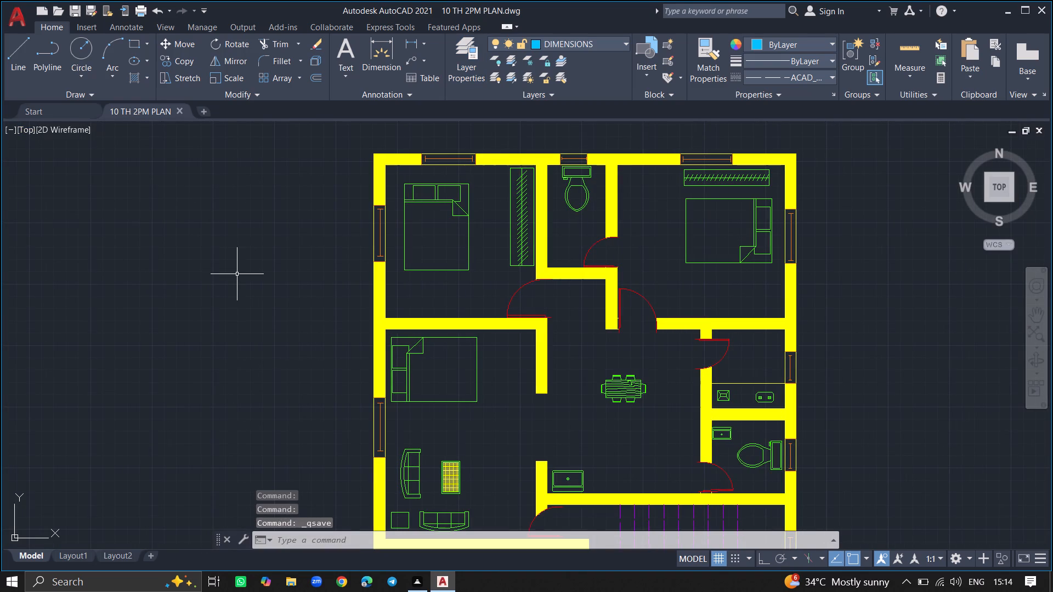
key(ctrl+s)
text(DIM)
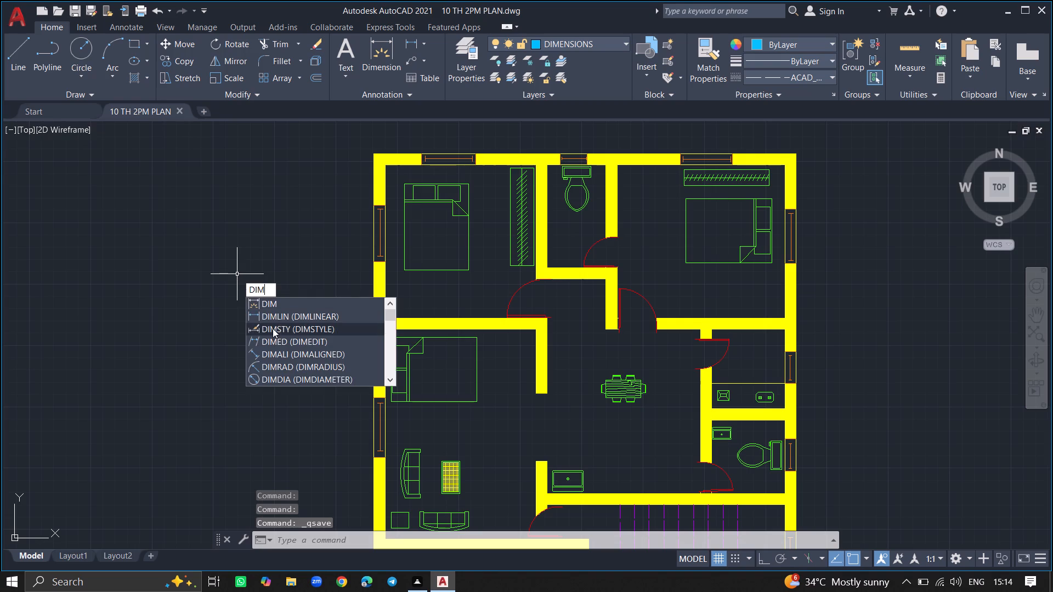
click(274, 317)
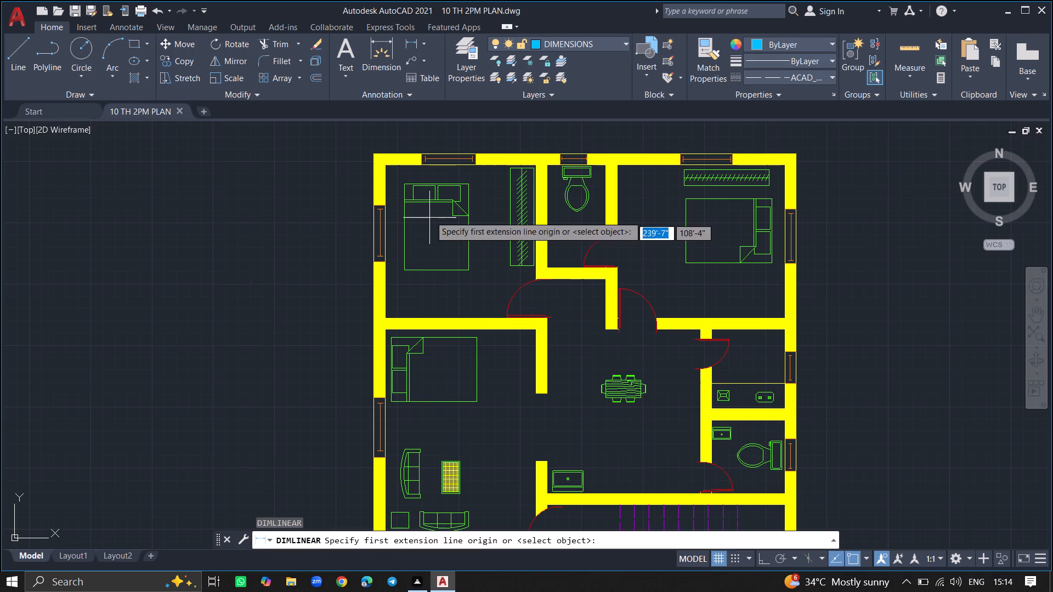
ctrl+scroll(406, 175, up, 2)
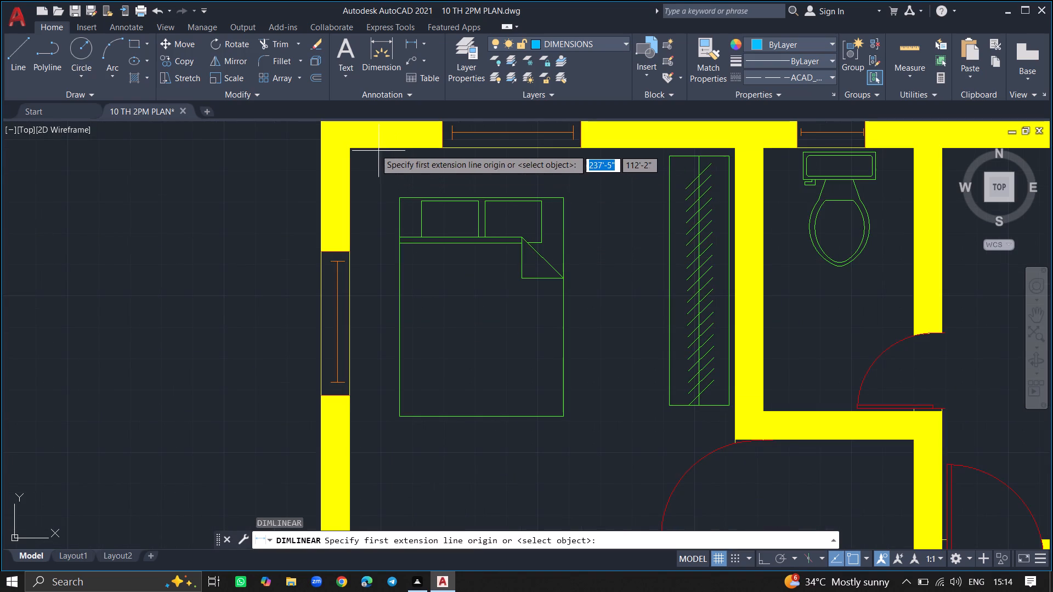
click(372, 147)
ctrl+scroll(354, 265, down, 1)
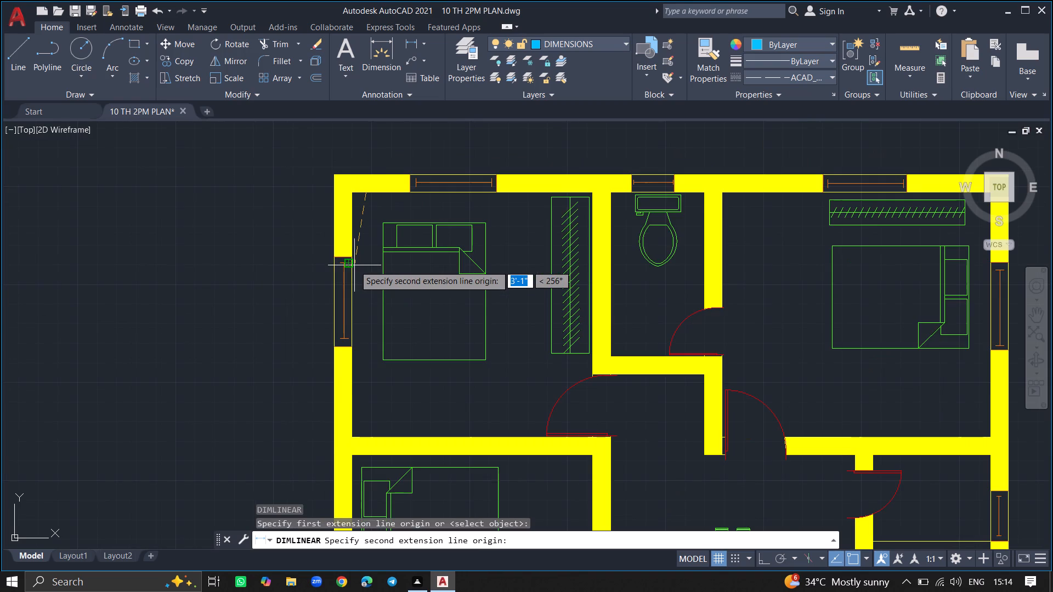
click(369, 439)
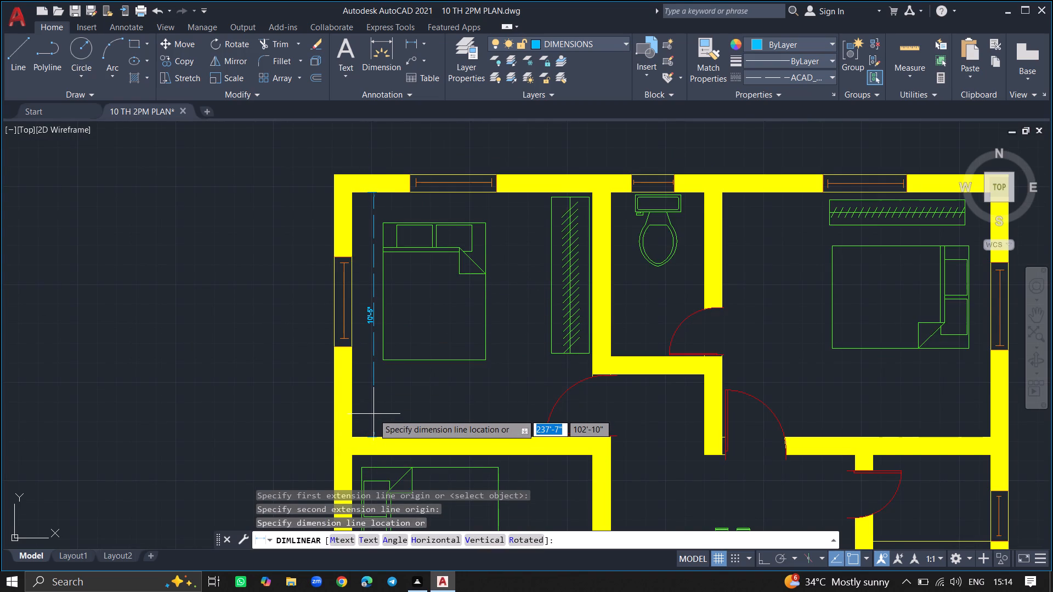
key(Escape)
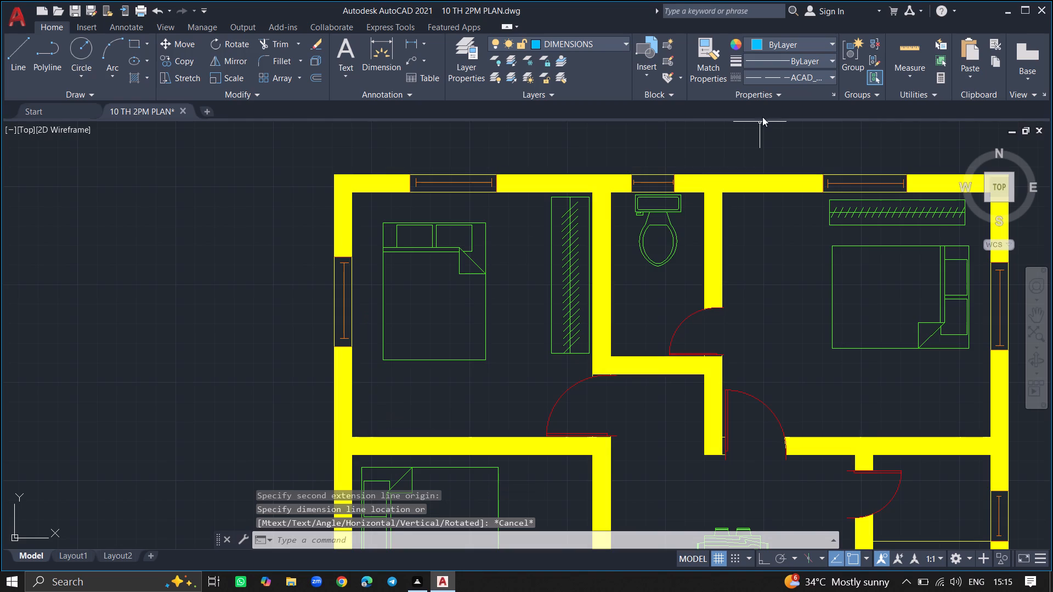
Set the current linetype for new objects to ByLayer.
click(790, 76)
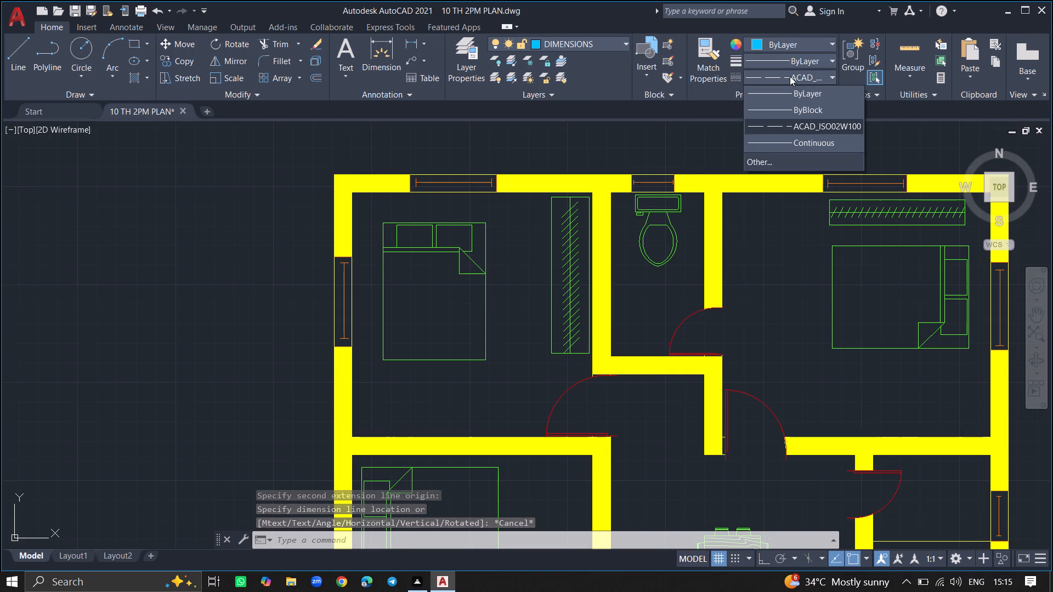
double_click(784, 89)
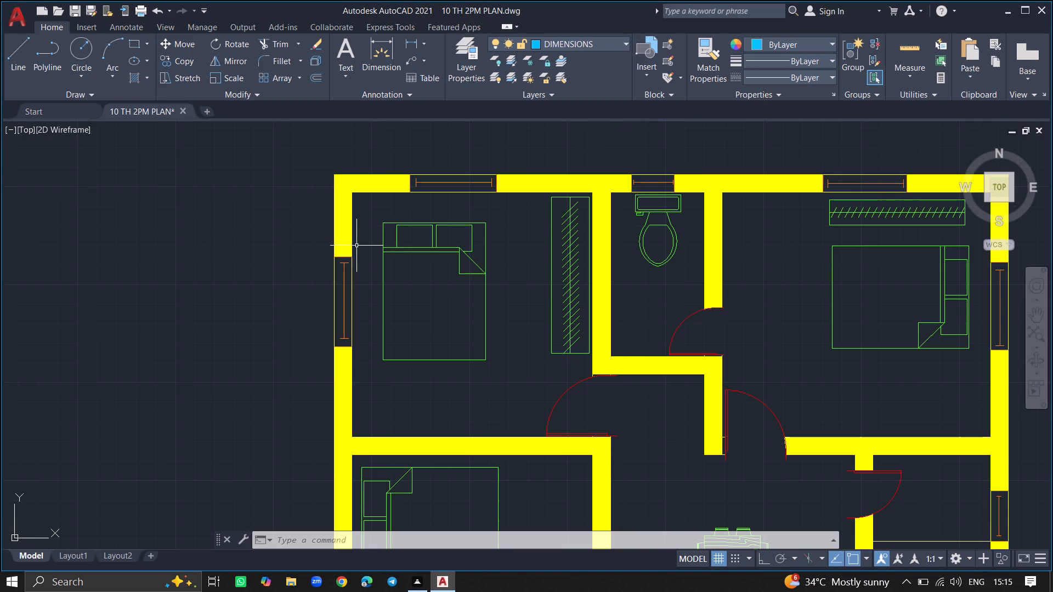
key(l)
key(Escape)
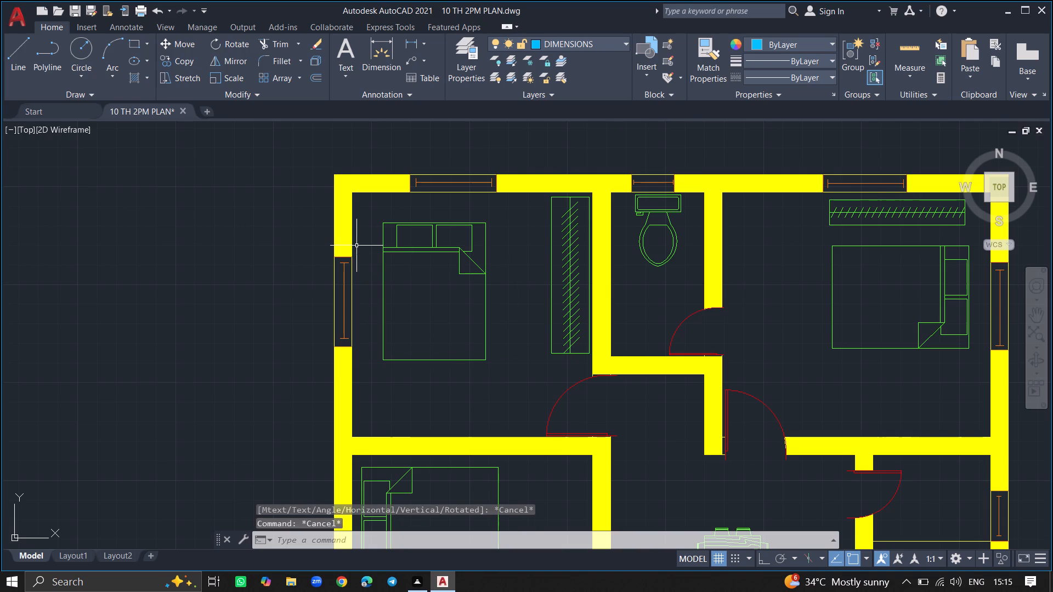
Add a vertical linear dimension between the northwest bedroom's north and south inner wall faces, placed between the west wall and the bed.
text(DIM)
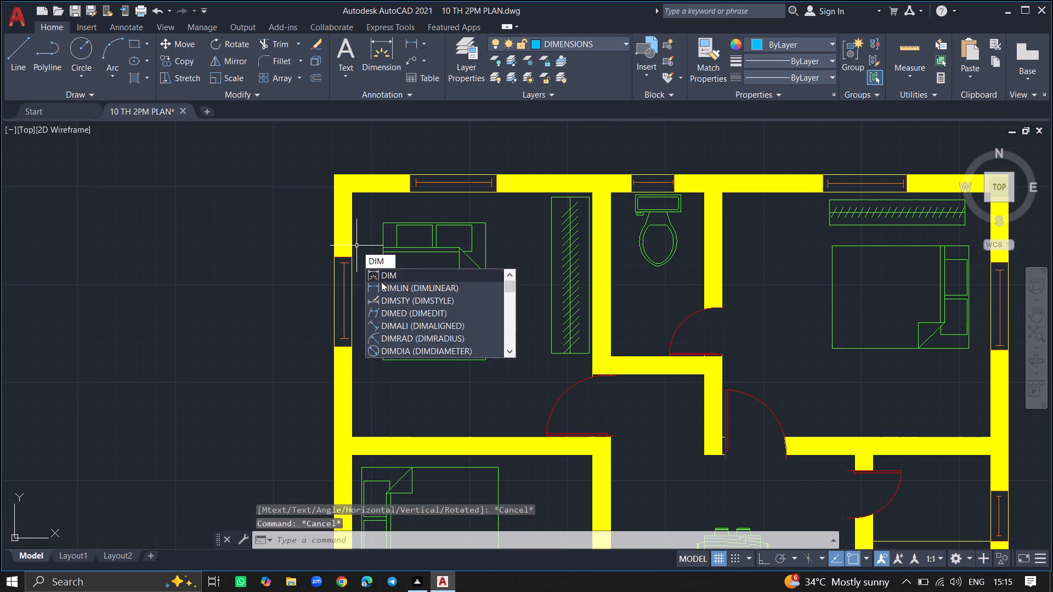
click(382, 283)
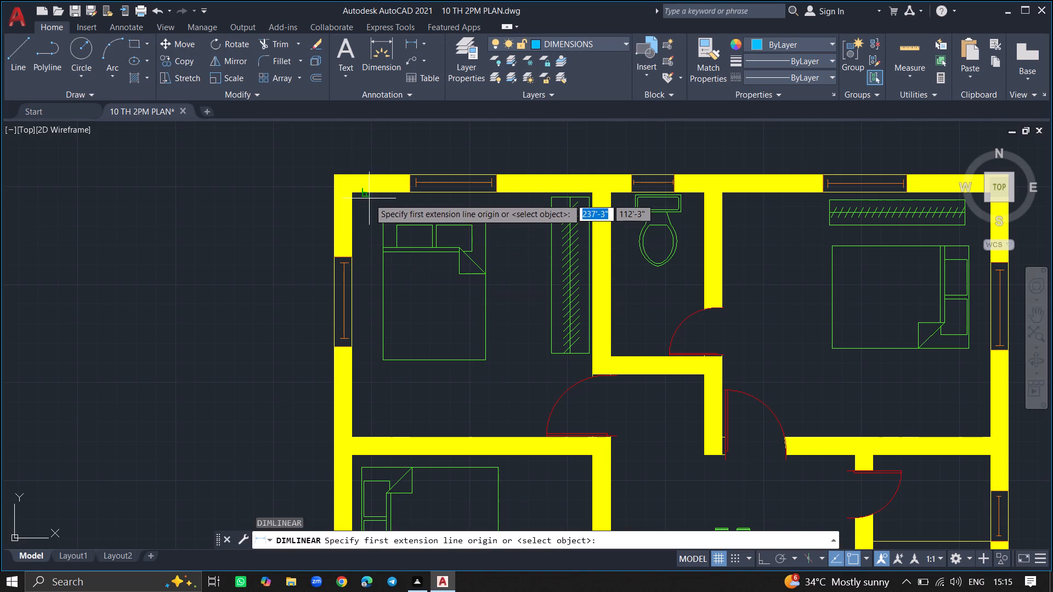
click(369, 195)
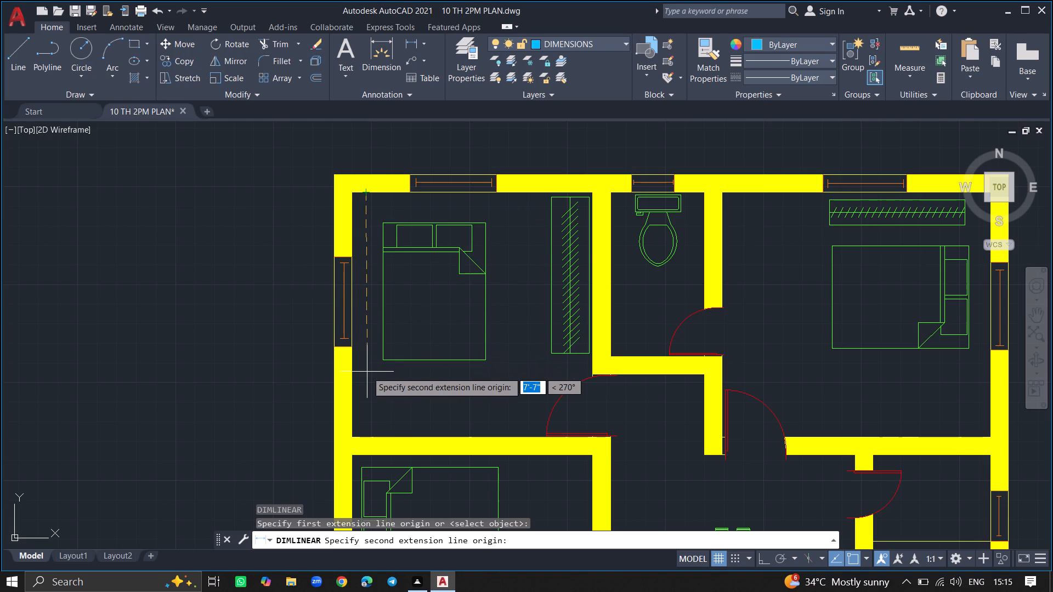
click(363, 440)
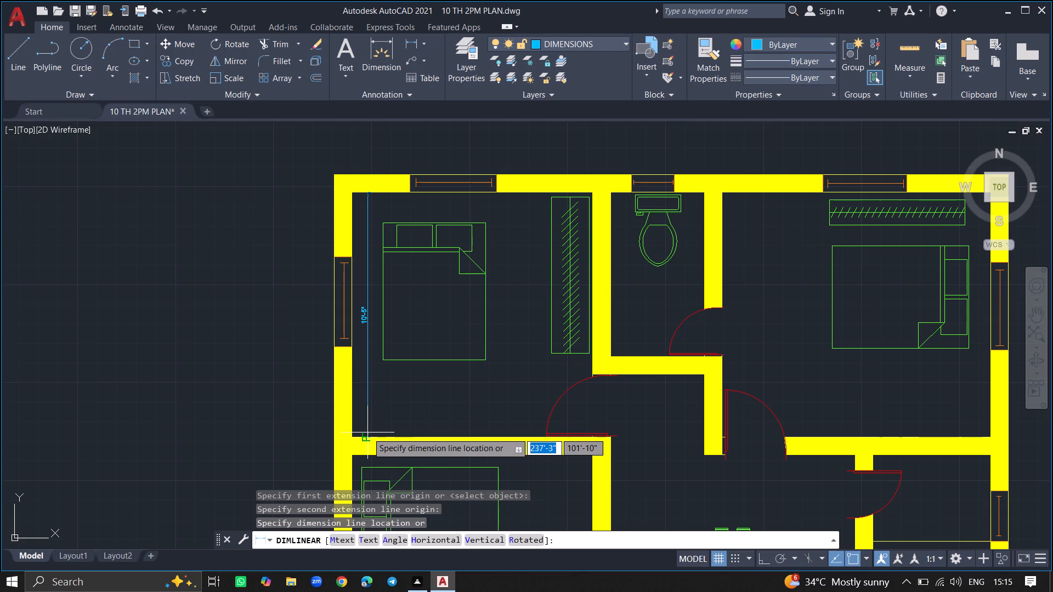
click(367, 432)
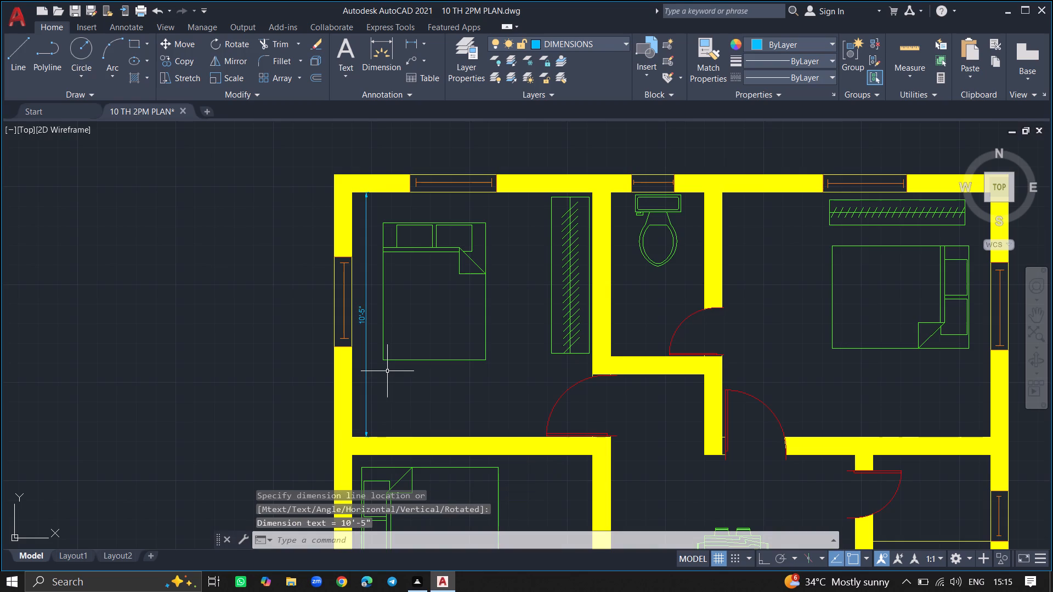
Add a horizontal linear dimension between the northwest bedroom's west and east inner wall faces, placed just north of the bed.
text(DIML)
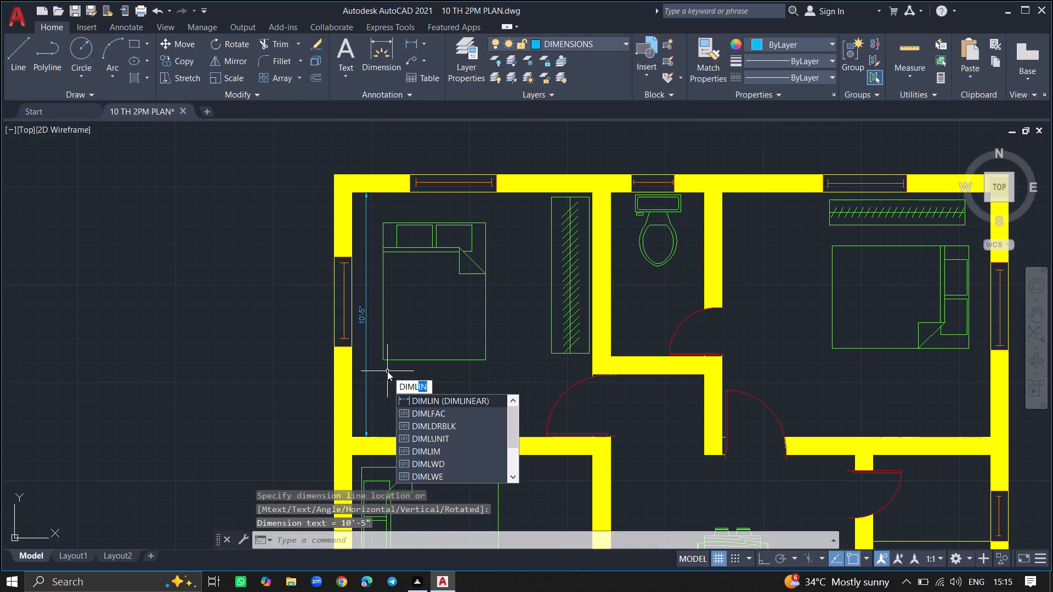
click(416, 402)
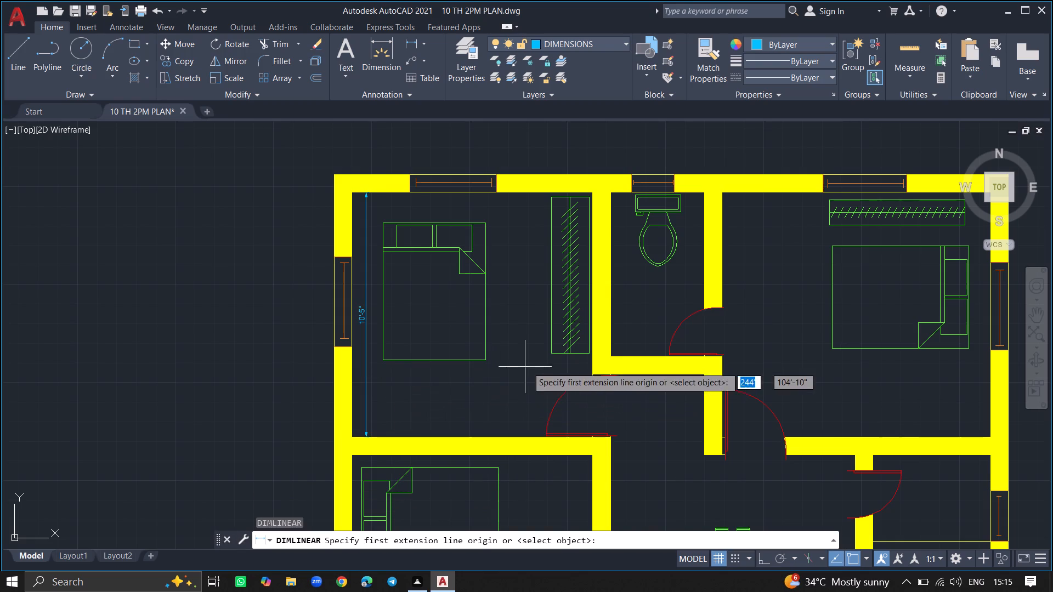
ctrl+scroll(395, 209, up, 1)
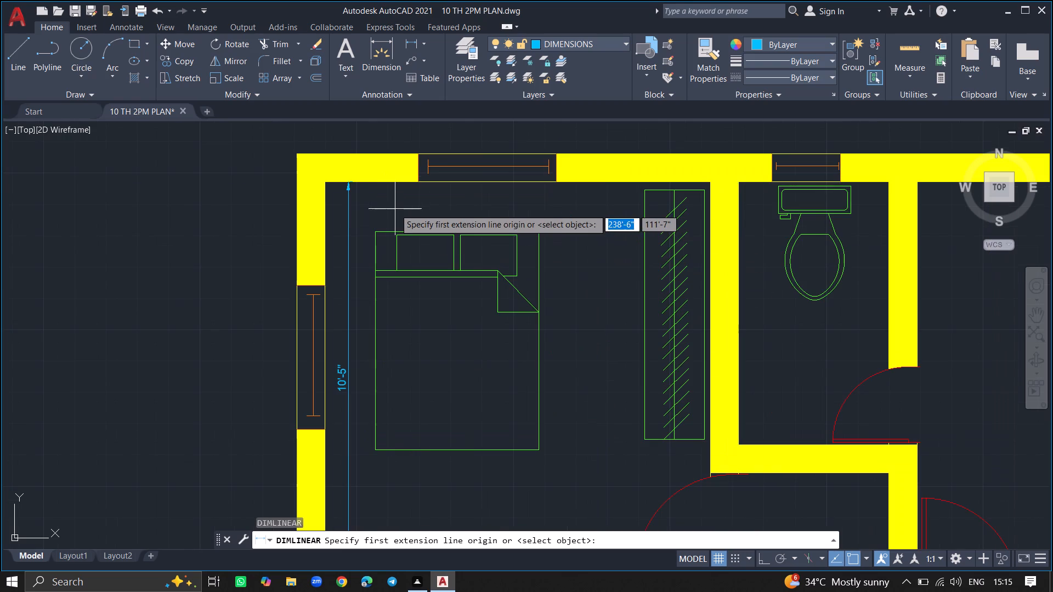
click(325, 204)
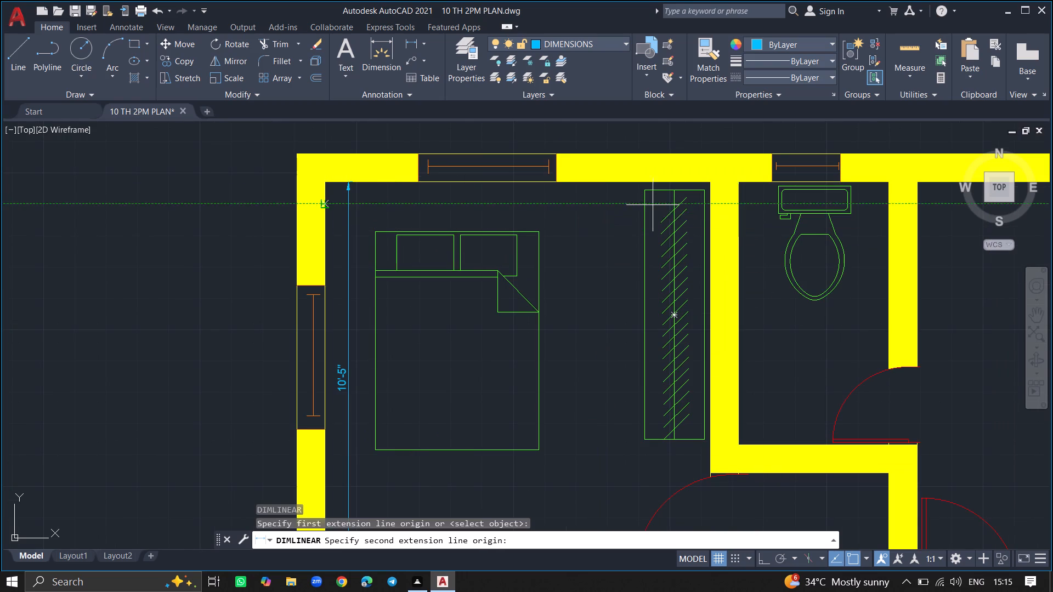
click(709, 208)
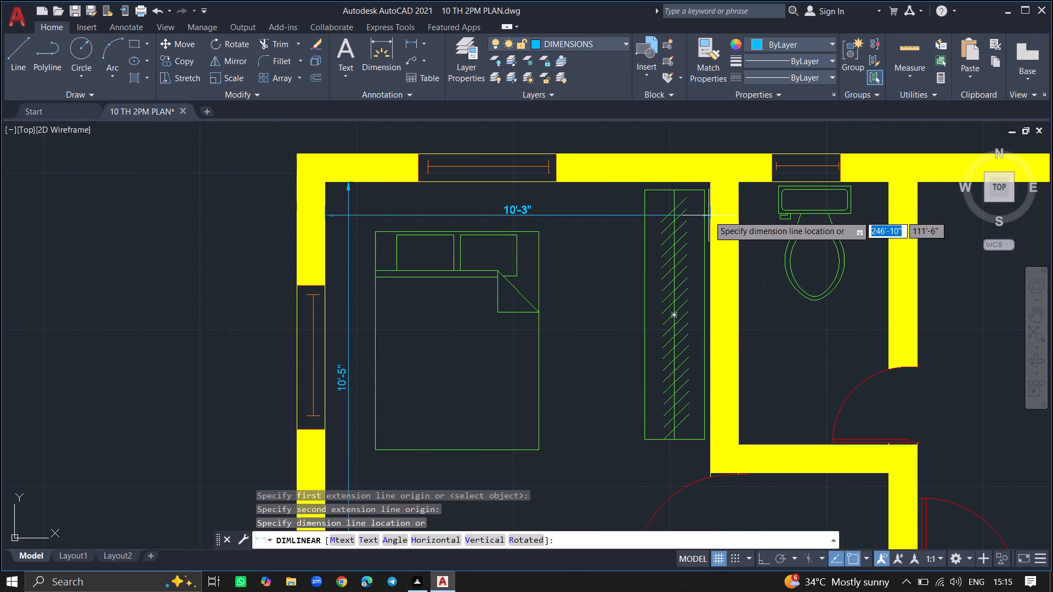
click(709, 218)
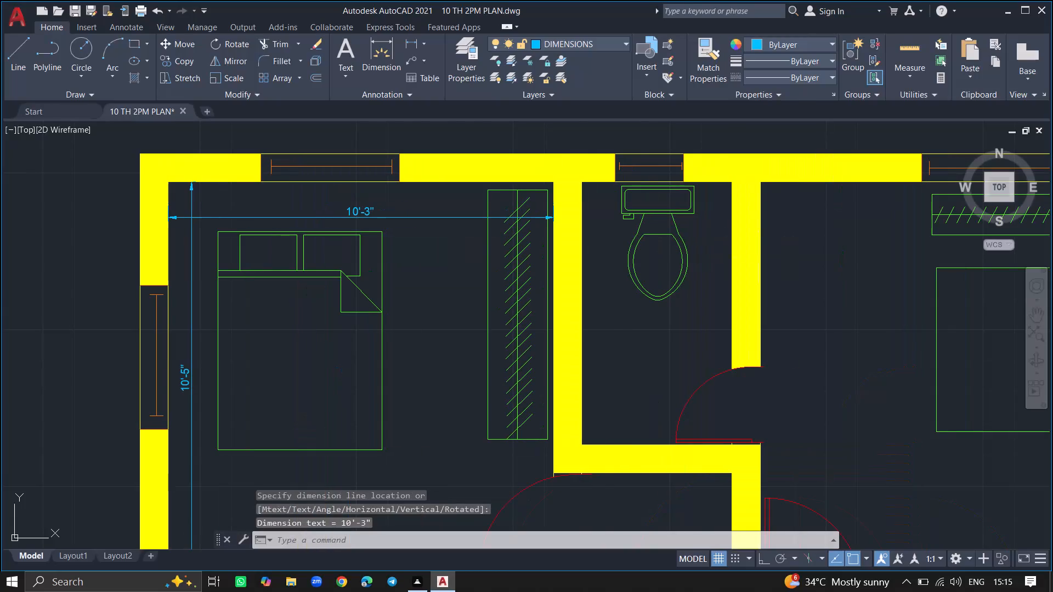
Add a vertical linear dimension between the north toilet's north and south inner wall faces, placed just inside its west wall.
text(DIML)
click(688, 406)
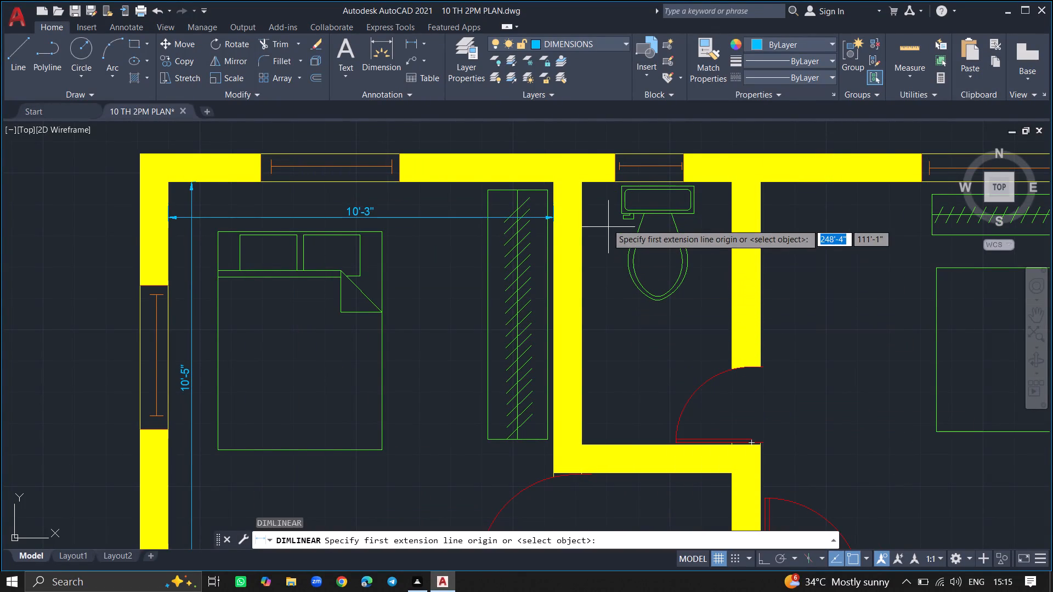
click(592, 183)
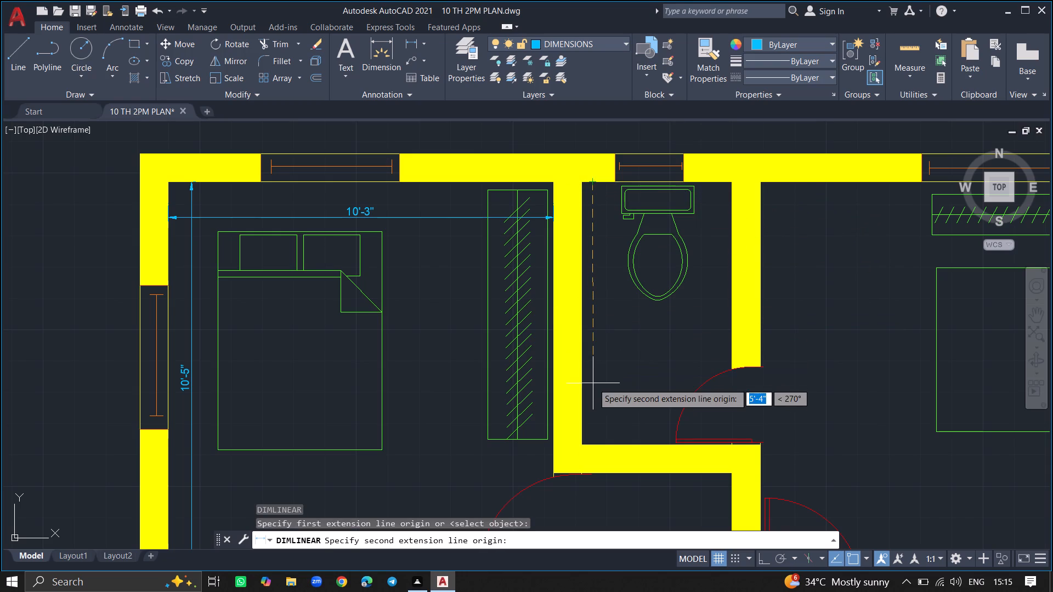
click(592, 449)
click(608, 432)
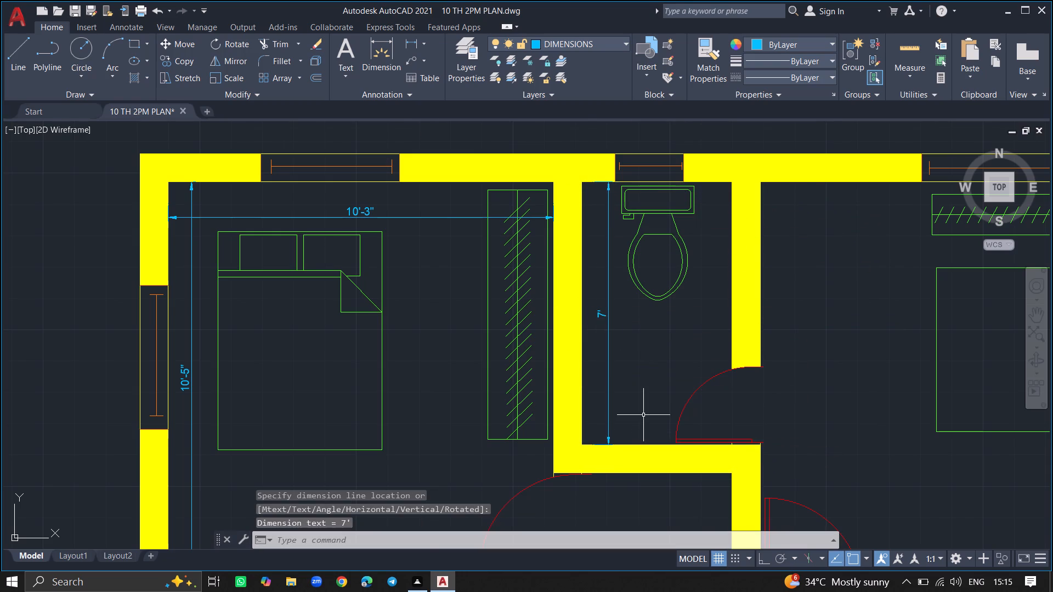
Add a horizontal linear dimension between the north toilet's east and west inner wall faces, placed just north of its door opening.
ctrl+scroll(643, 415, up, 1)
text(DIML)
click(669, 442)
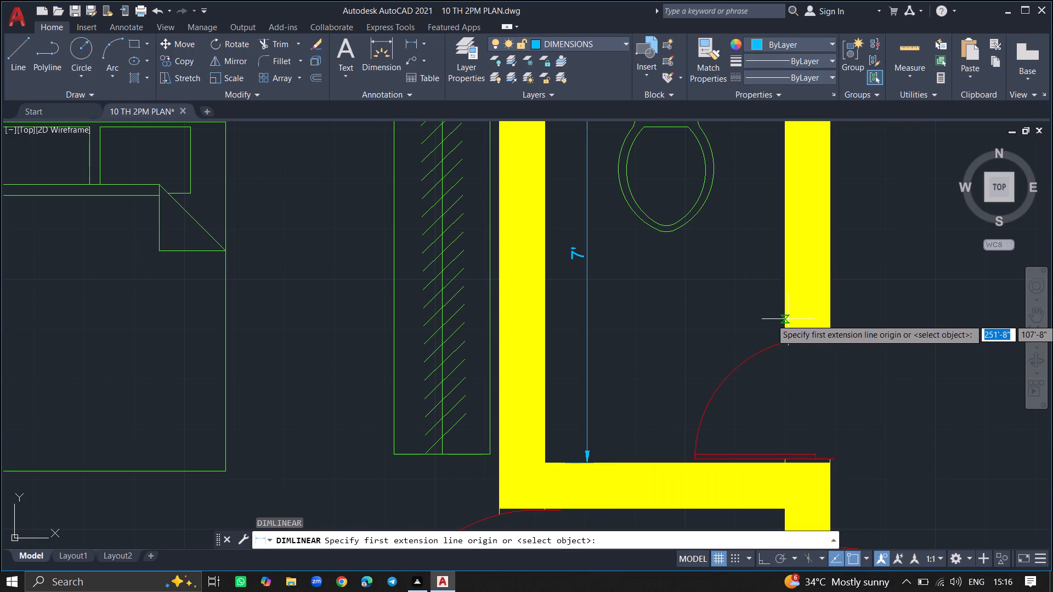
drag(788, 319, 648, 311)
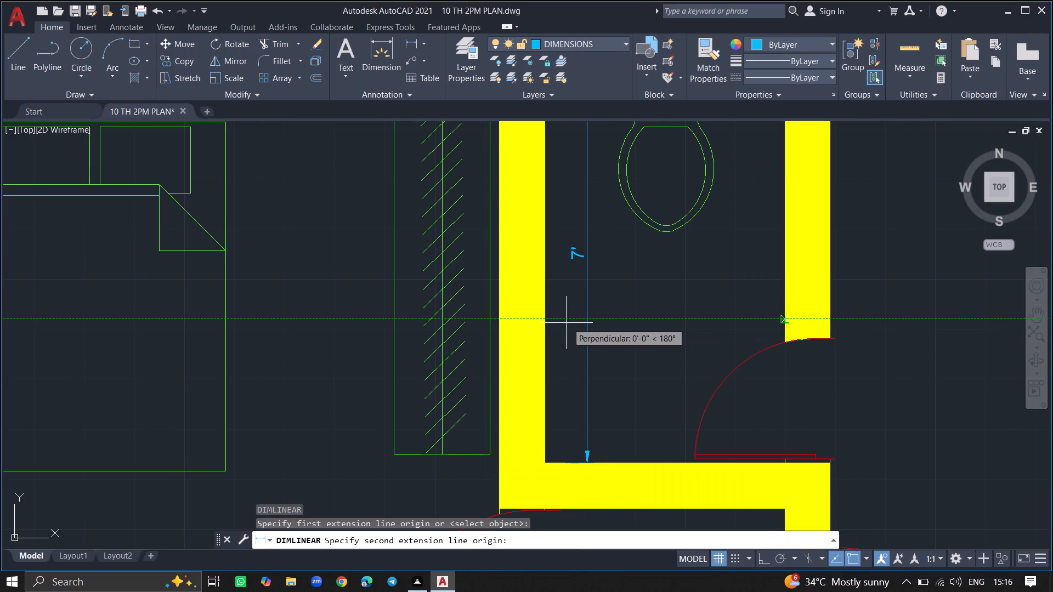
click(541, 317)
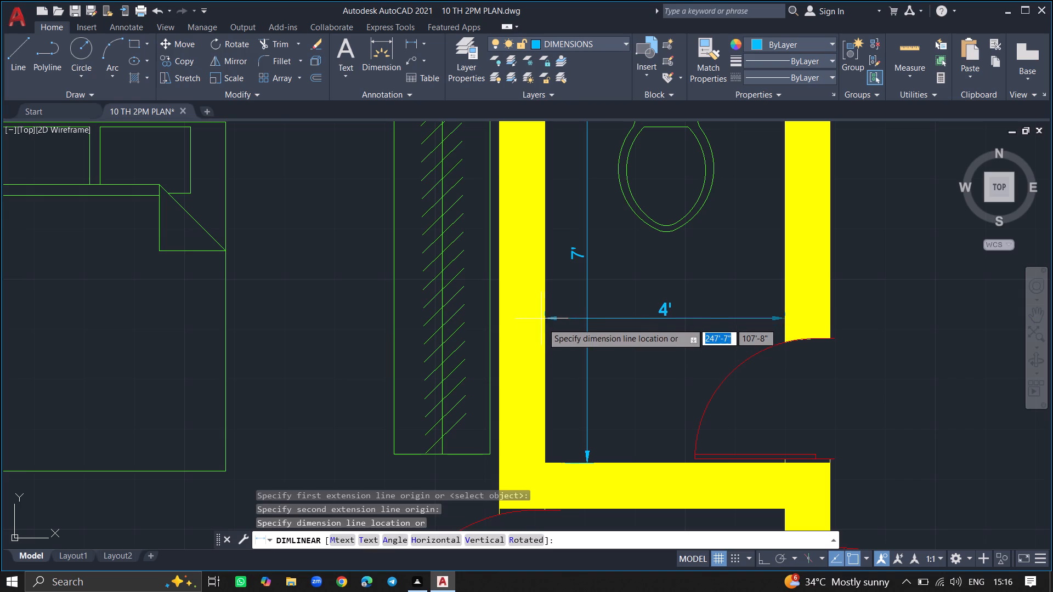
drag(544, 327, 631, 320)
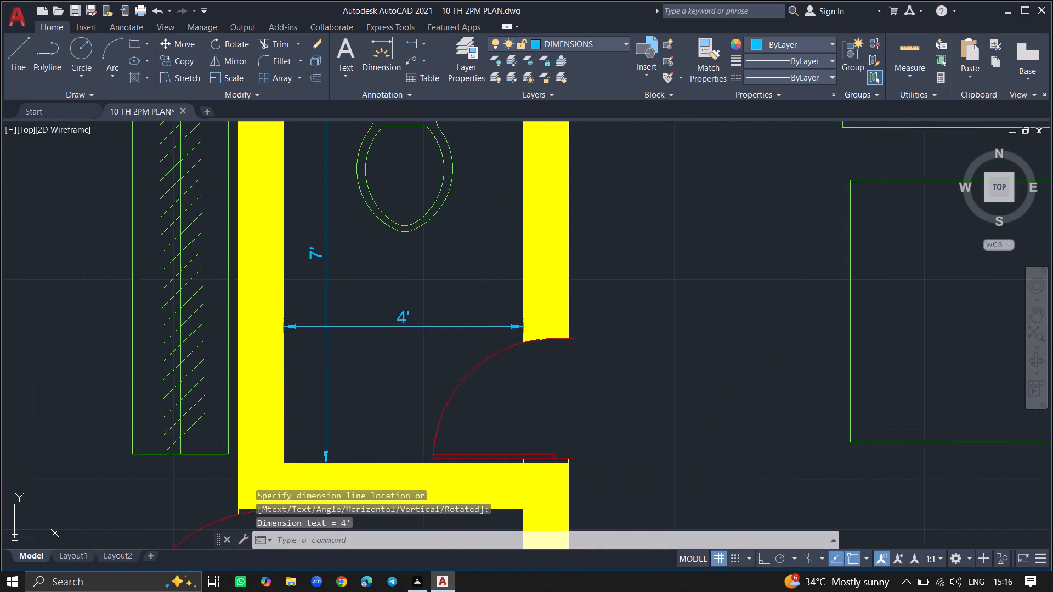
Add a vertical linear dimension between the northeast bedroom's south and north inner wall faces, placed west of the wardrobe and bed.
ctrl+scroll(631, 320, down, 5)
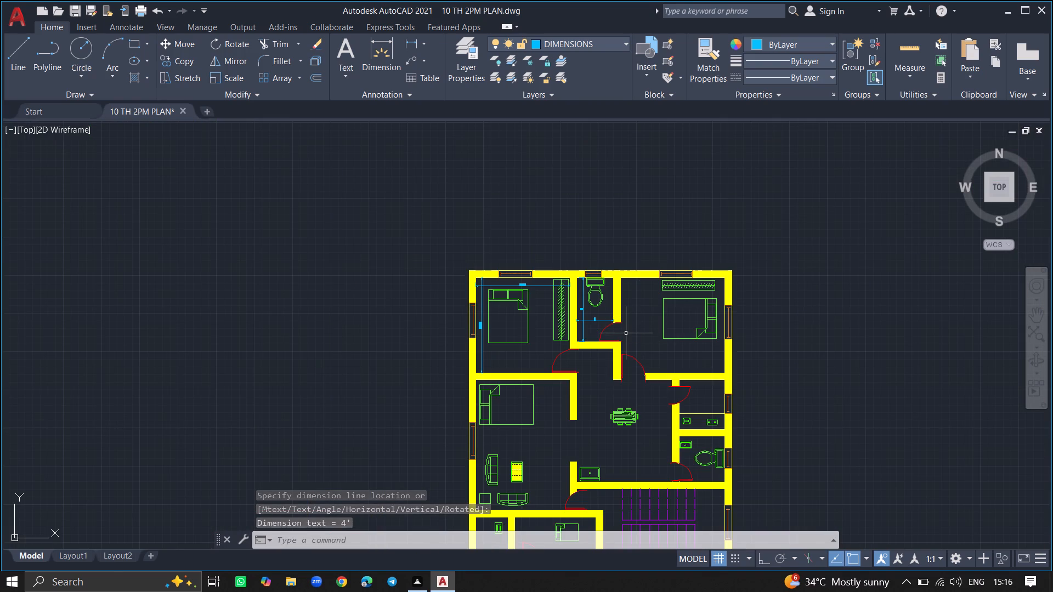
text(DIML)
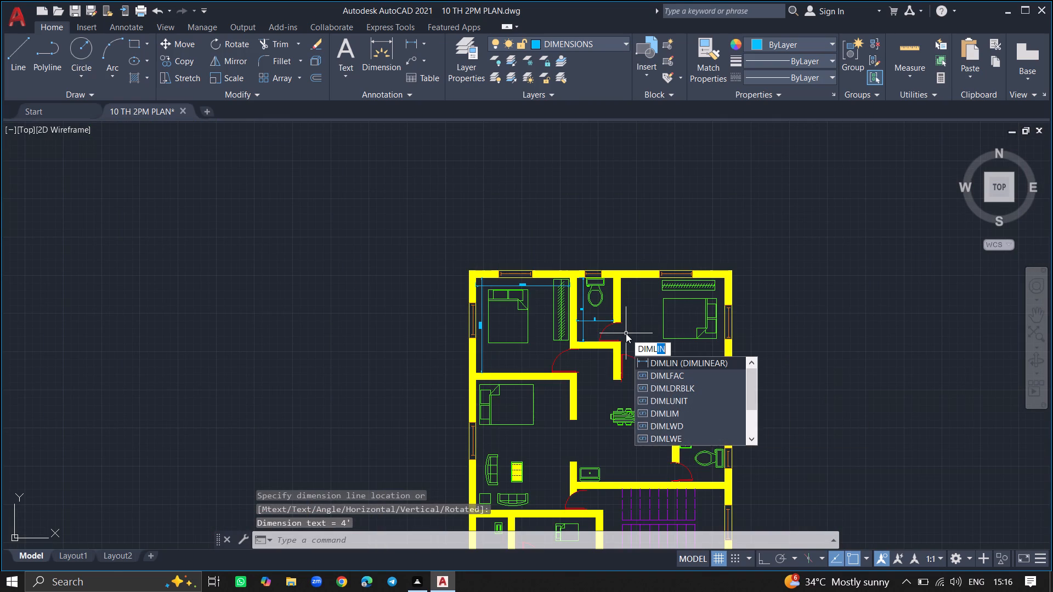
click(647, 361)
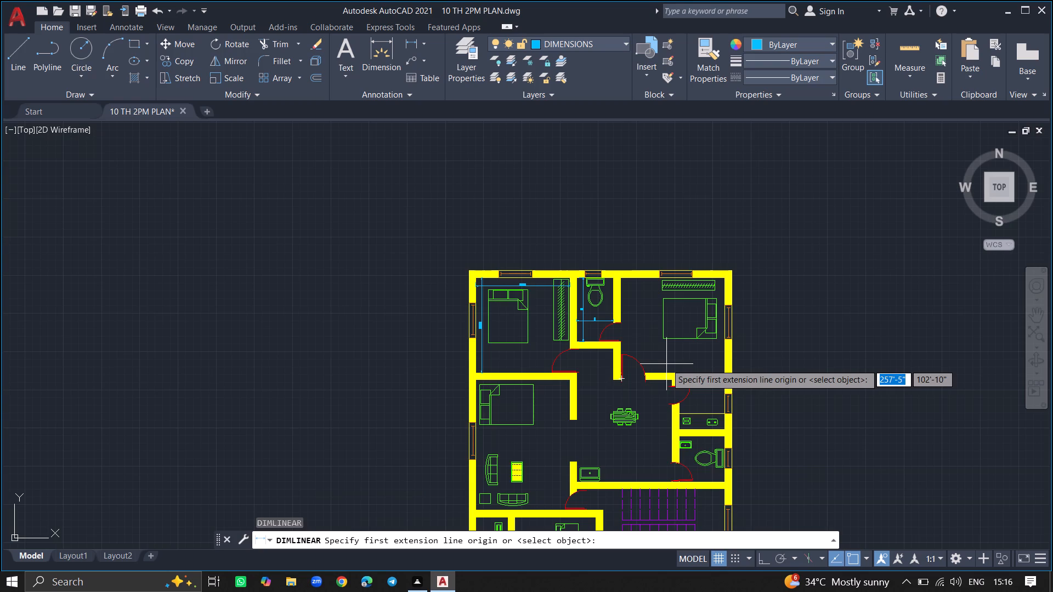
ctrl+scroll(666, 364, up, 3)
drag(619, 405, 620, 258)
ctrl+scroll(620, 258, down, 1)
ctrl+scroll(619, 210, down, 2)
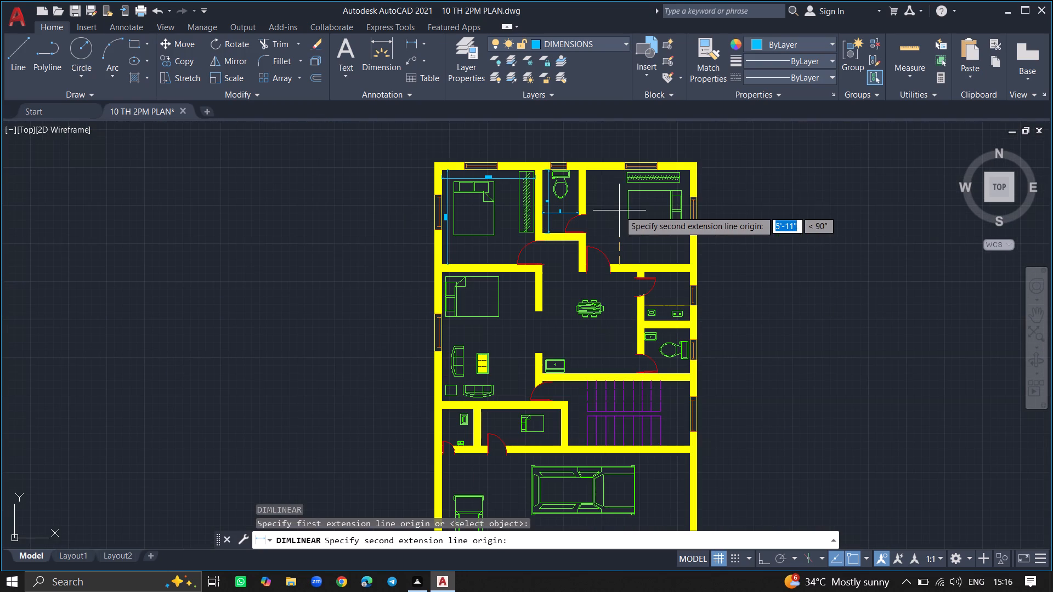
click(619, 170)
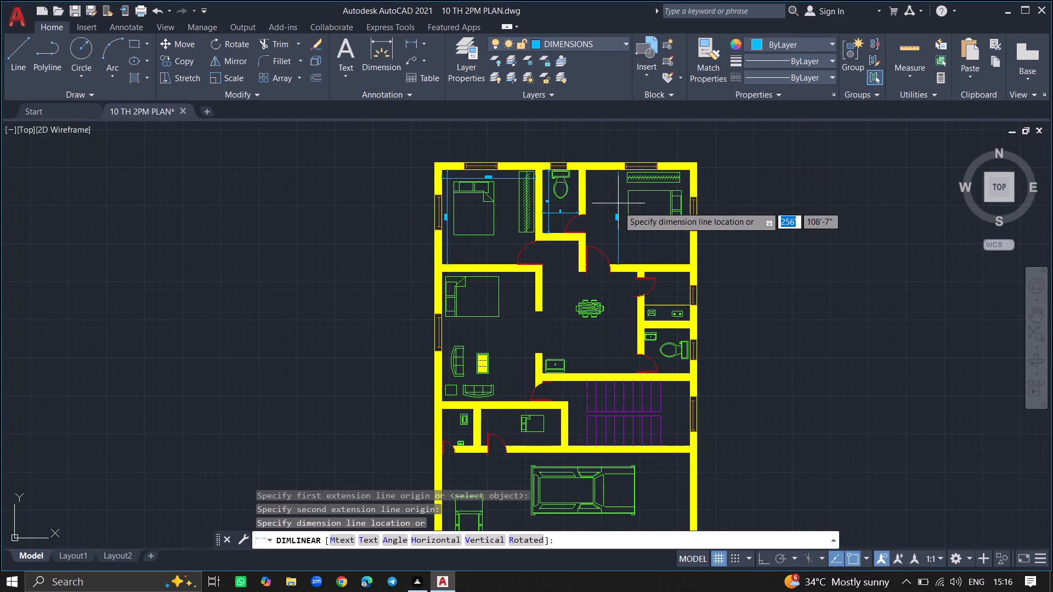
click(618, 213)
Add a horizontal linear dimension between the northeast bedroom's west and east inner wall faces, placed between the wardrobe and the bed.
ctrl+scroll(589, 215, up, 4)
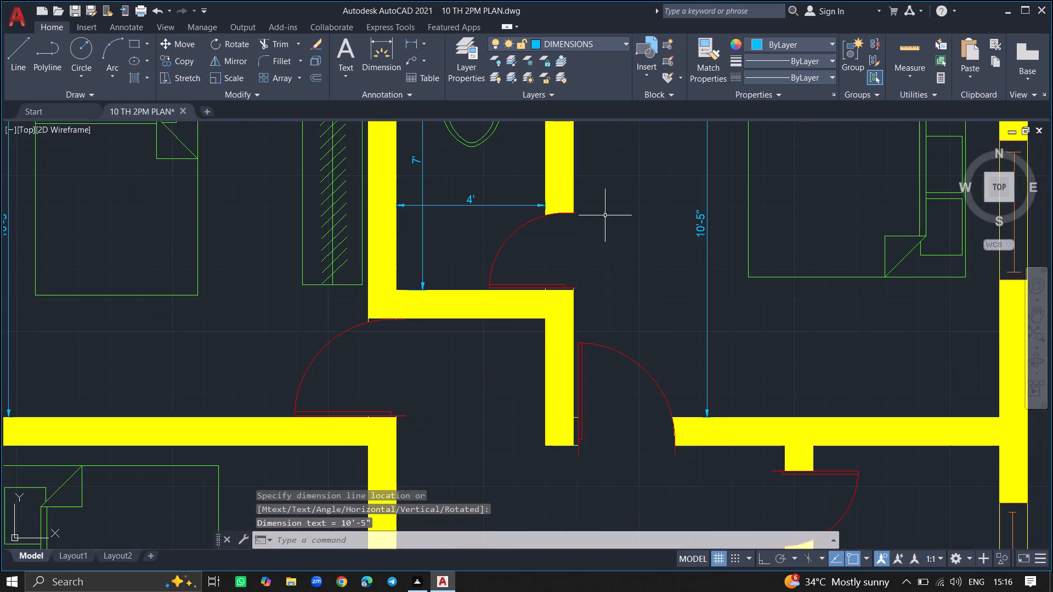
ctrl+scroll(608, 216, down, 2)
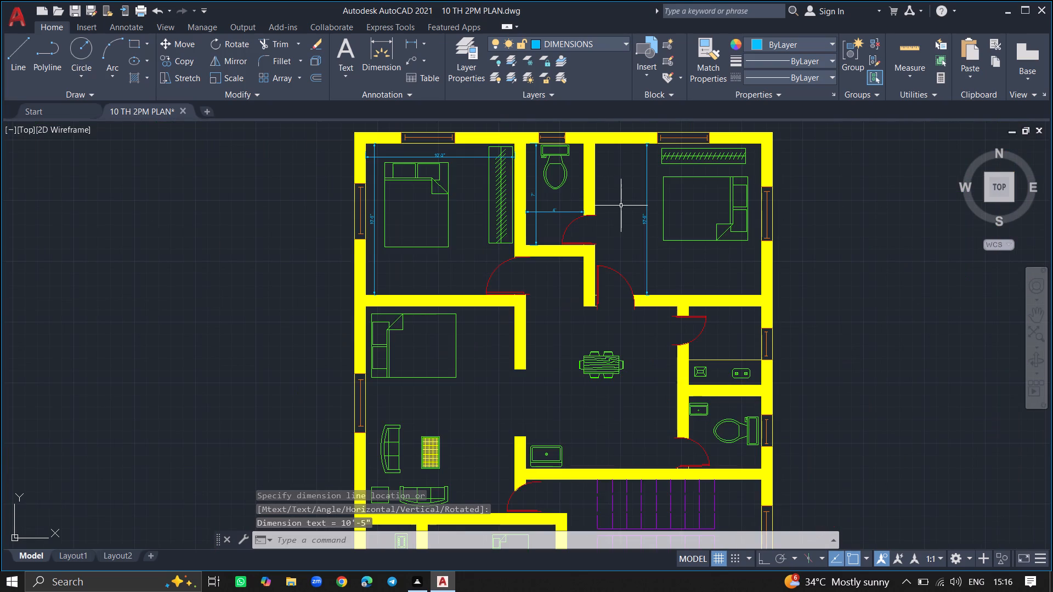
text(DIML)
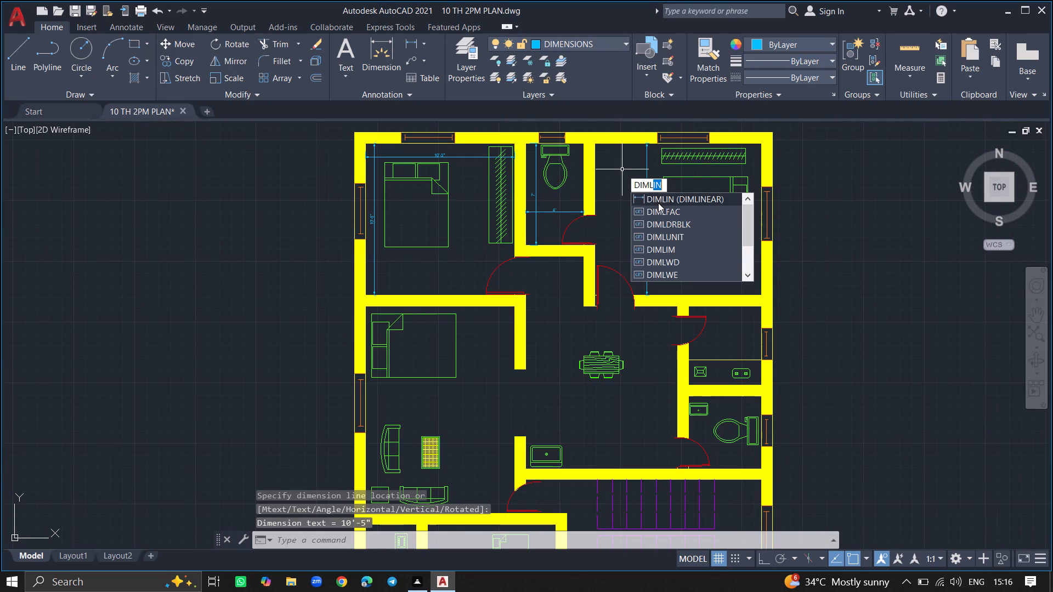
click(658, 197)
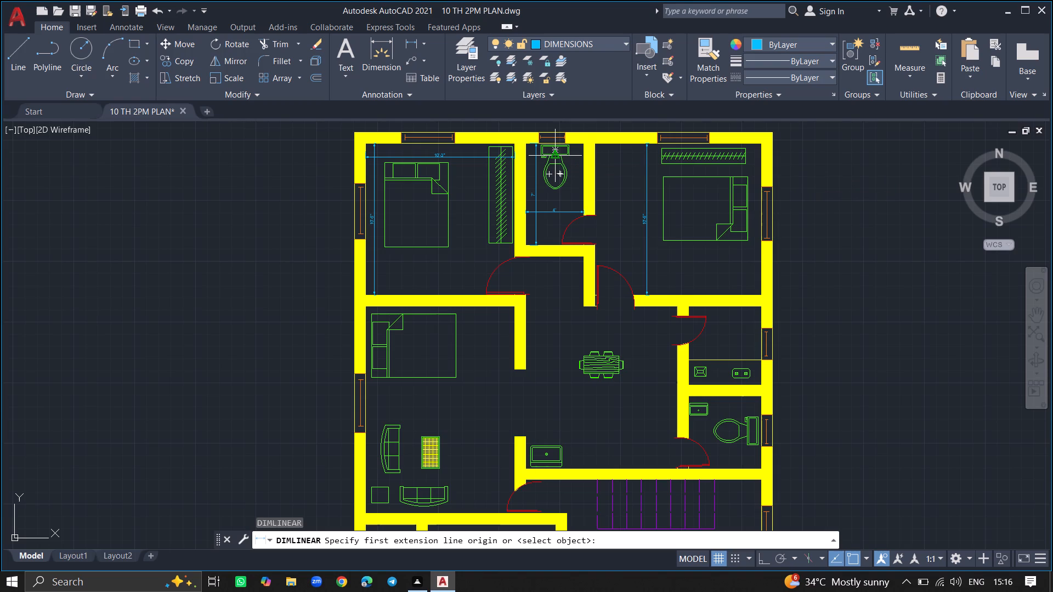
ctrl+scroll(553, 158, up, 7)
ctrl+scroll(553, 158, down, 6)
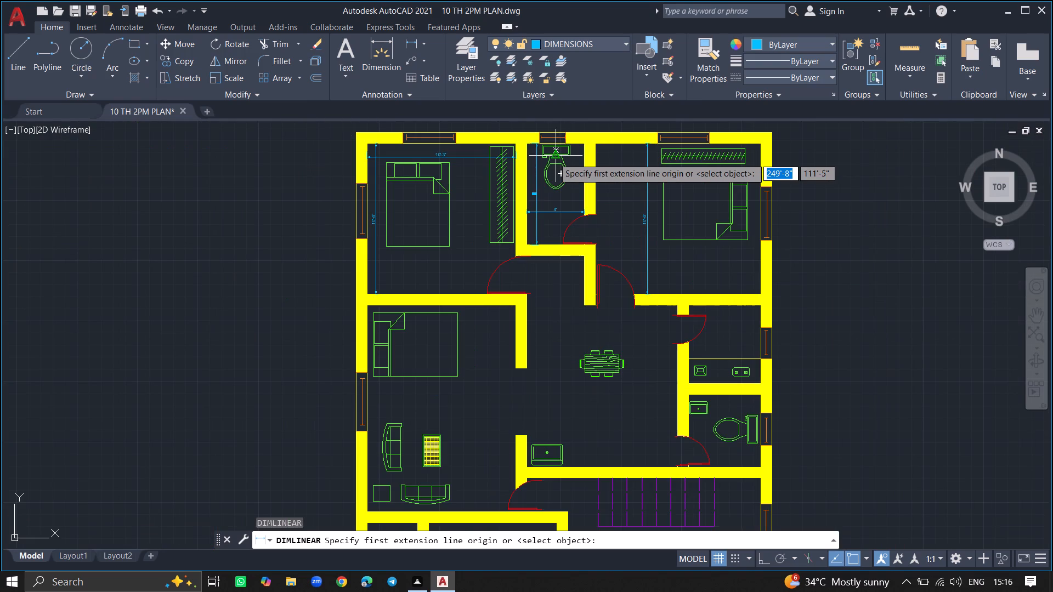
ctrl+scroll(602, 173, up, 4)
ctrl+scroll(585, 203, down, 6)
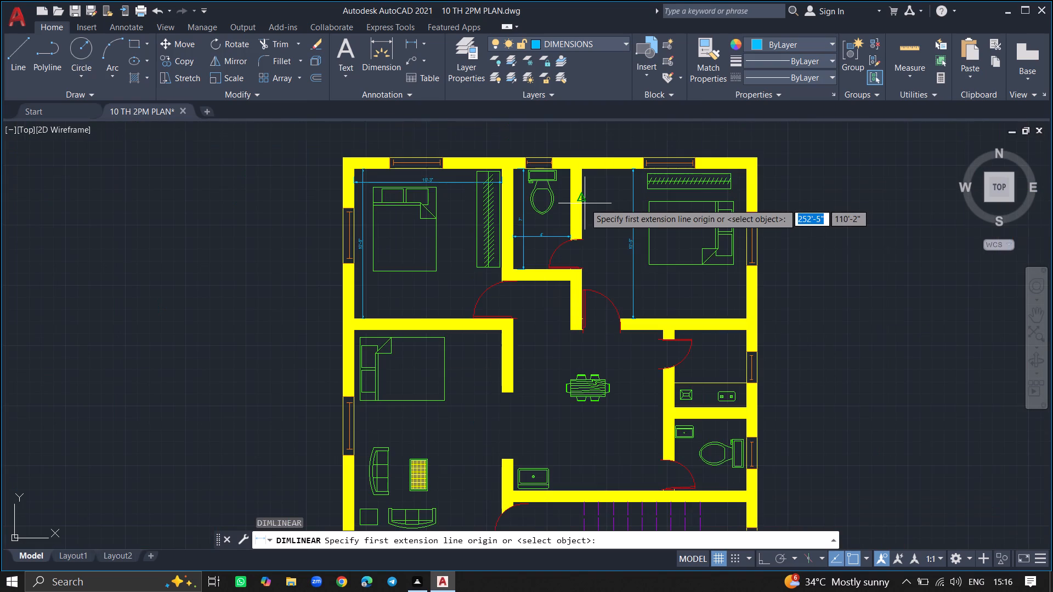
drag(583, 195, 630, 195)
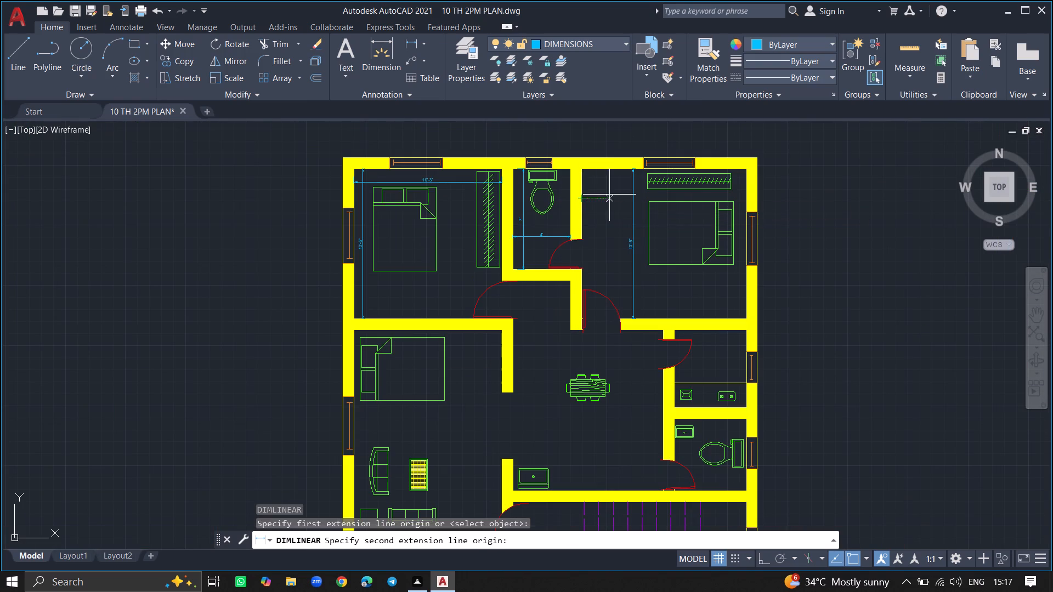
drag(630, 195, 681, 193)
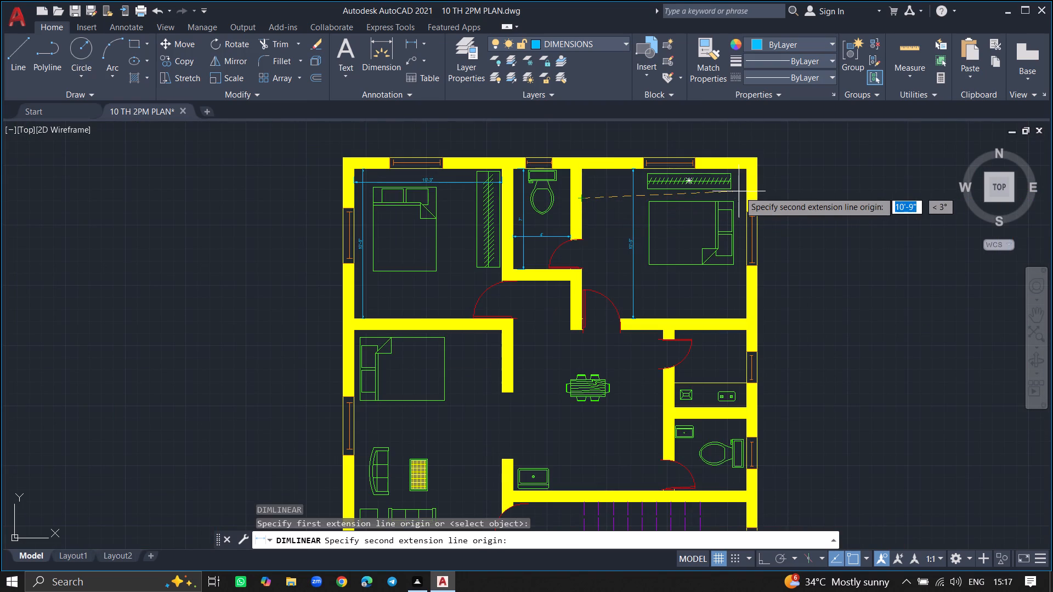
click(745, 191)
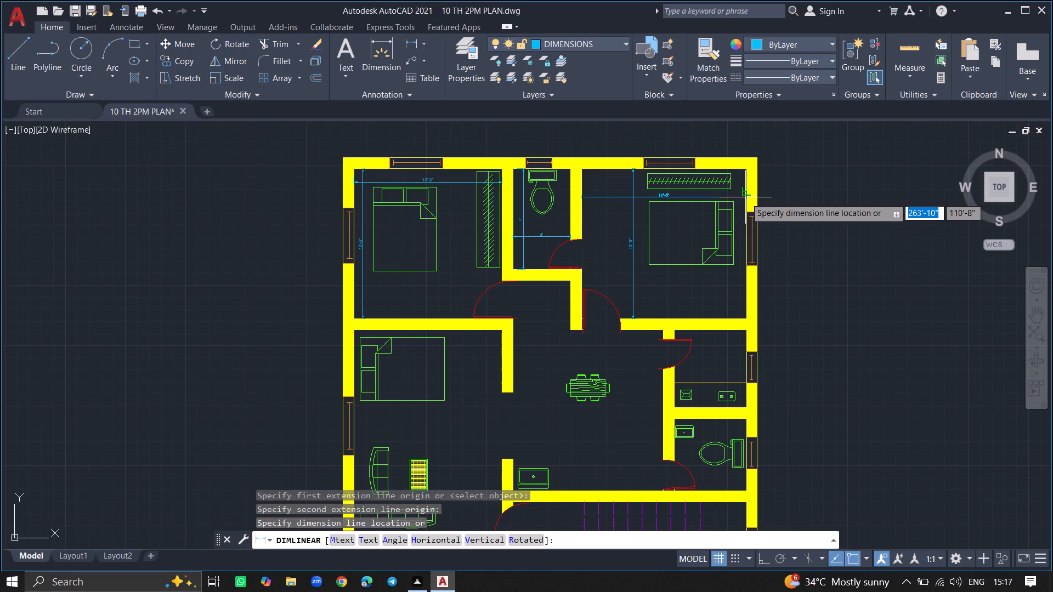
click(745, 197)
Add a vertical linear dimension between the living room's north and south inner wall faces, placed east of the bed and sofas.
ctrl+scroll(658, 185, up, 4)
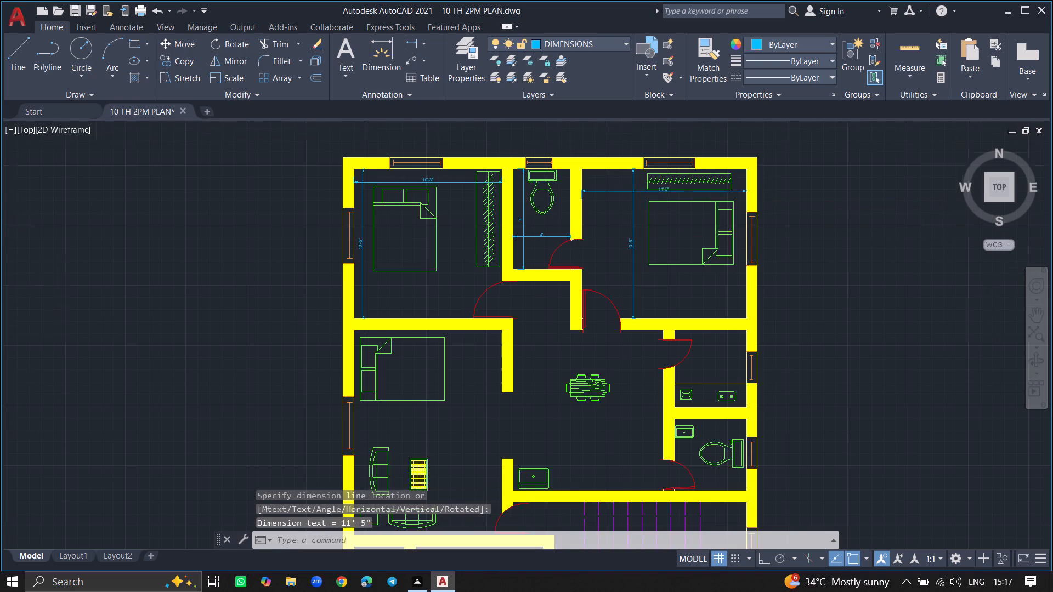
ctrl+scroll(570, 238, down, 3)
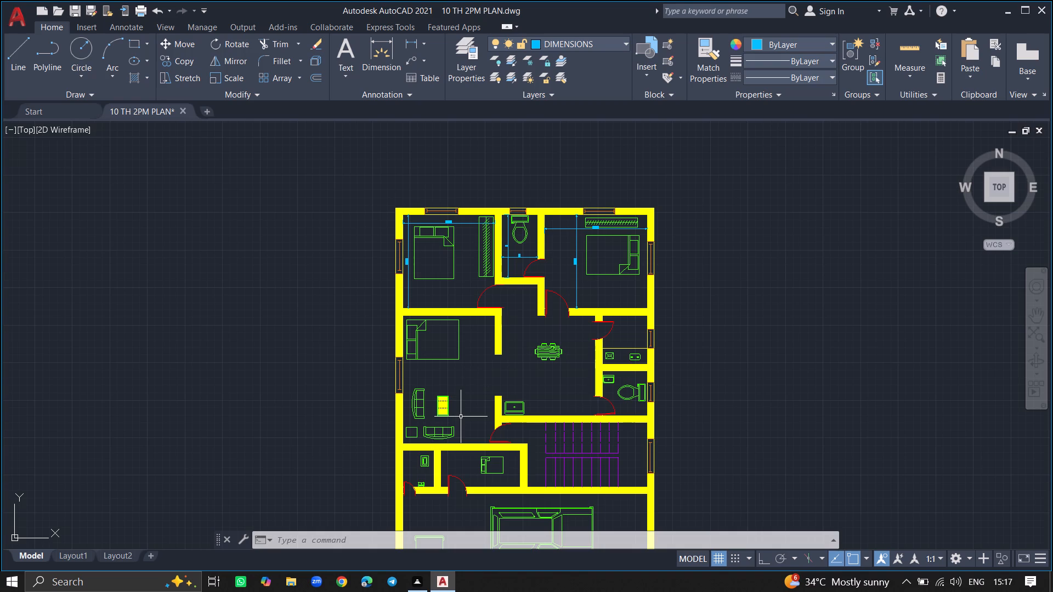
ctrl+scroll(461, 417, down, 2)
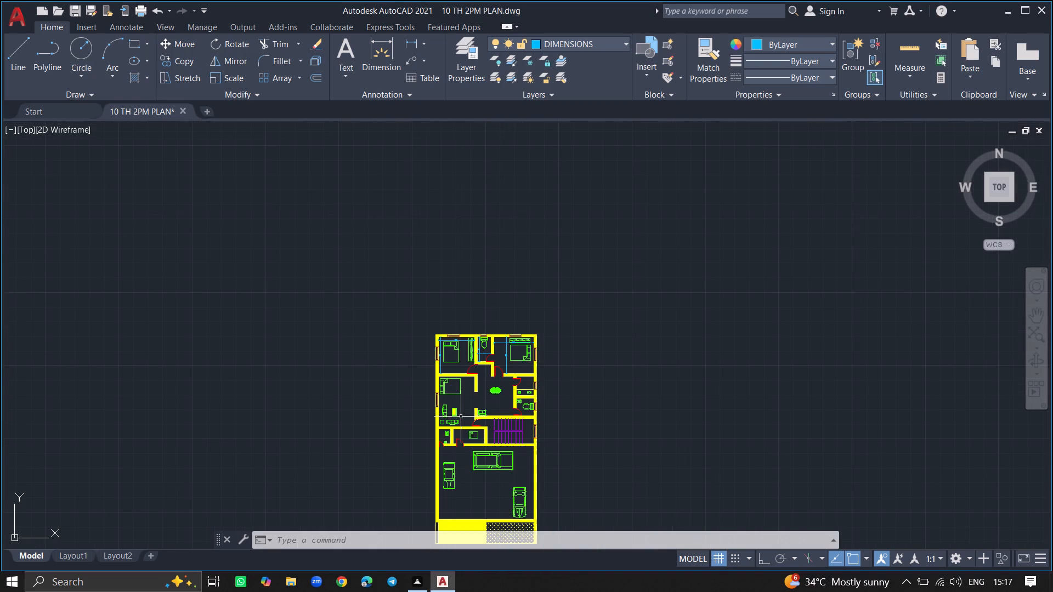
ctrl+scroll(461, 429, up, 2)
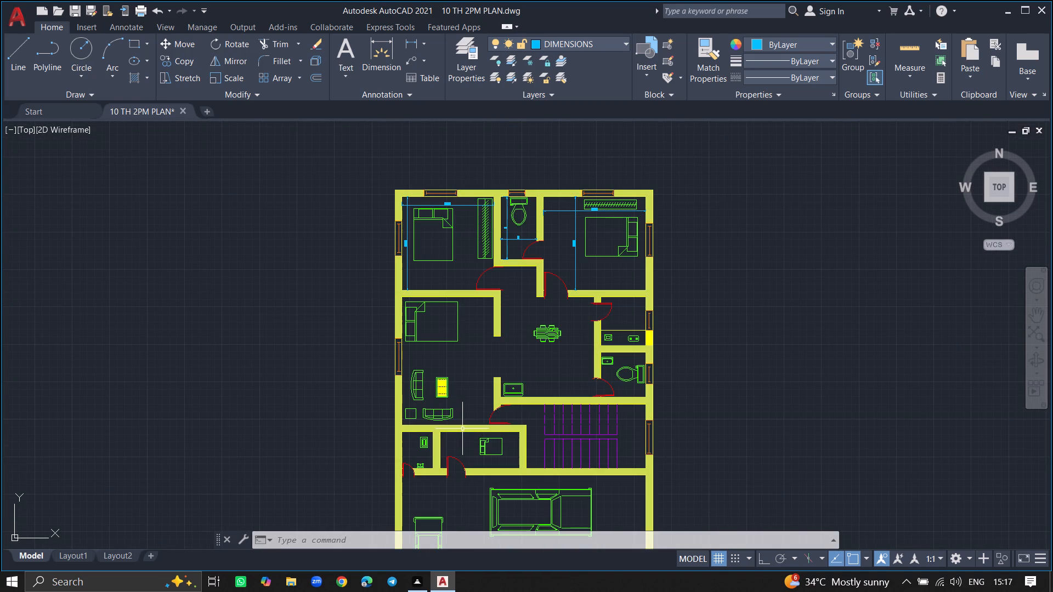
text(DI)
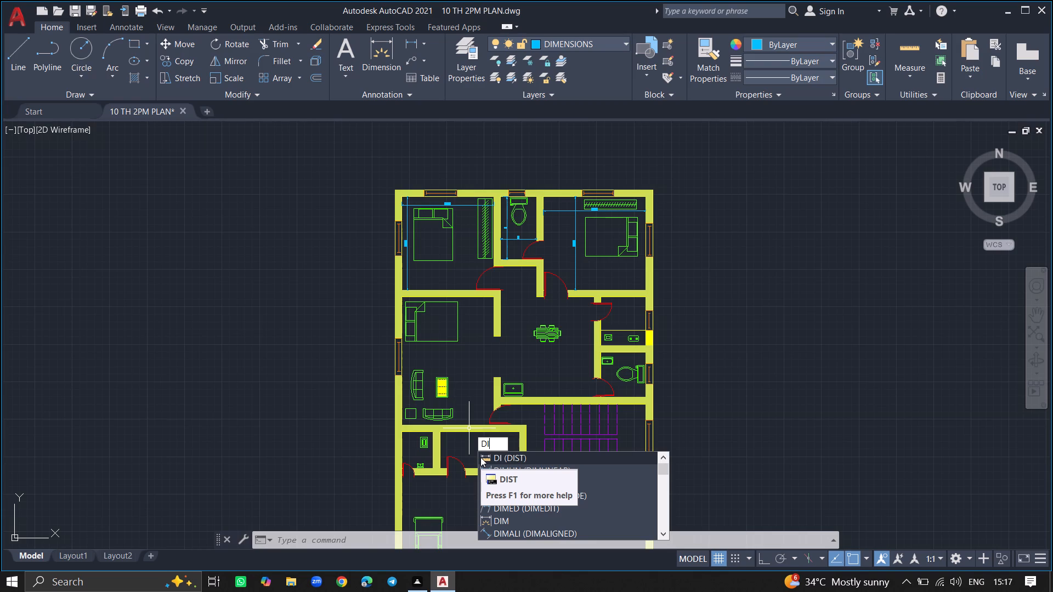
ctrl+scroll(480, 457, up, 3)
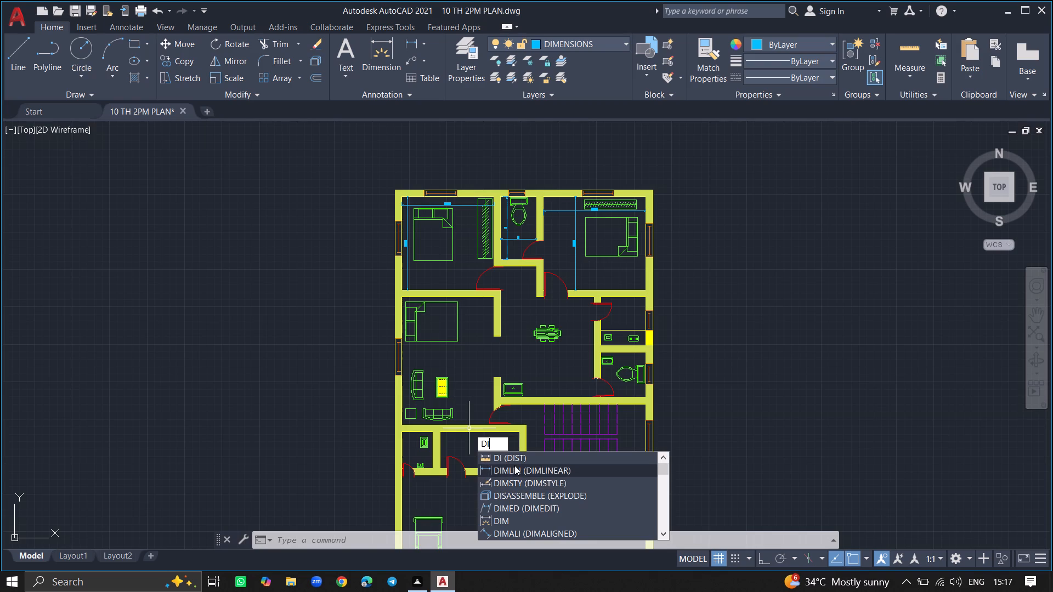
click(514, 465)
ctrl+scroll(475, 387, up, 5)
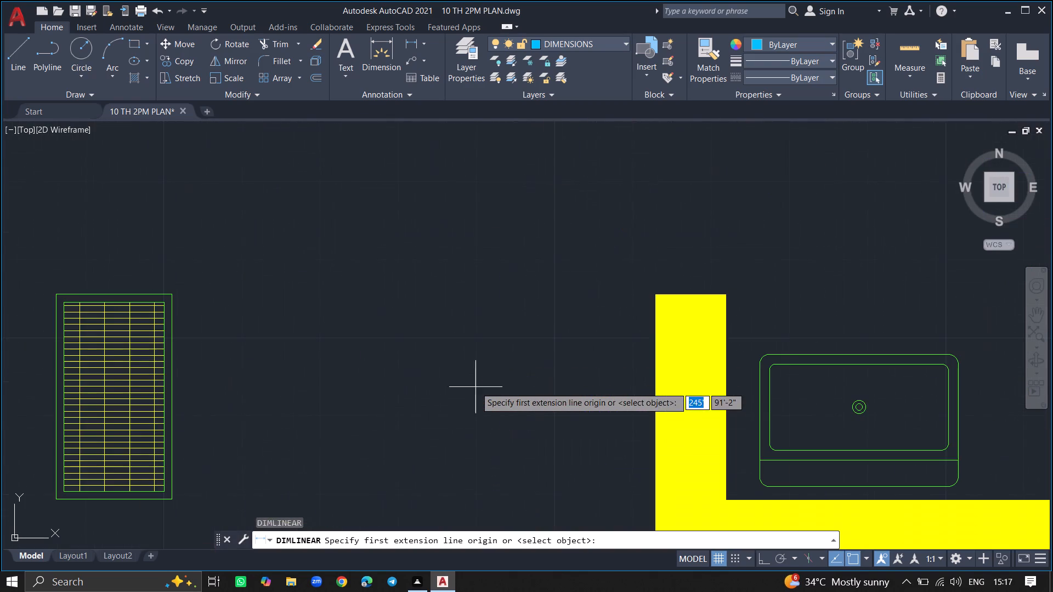
ctrl+scroll(474, 352, down, 2)
ctrl+scroll(467, 305, down, 3)
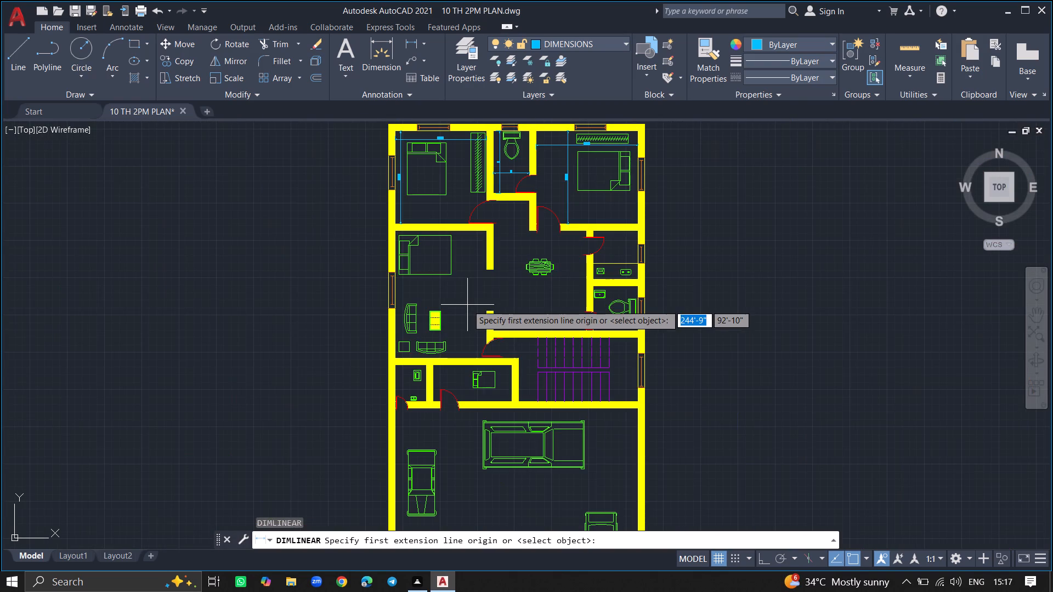
click(460, 234)
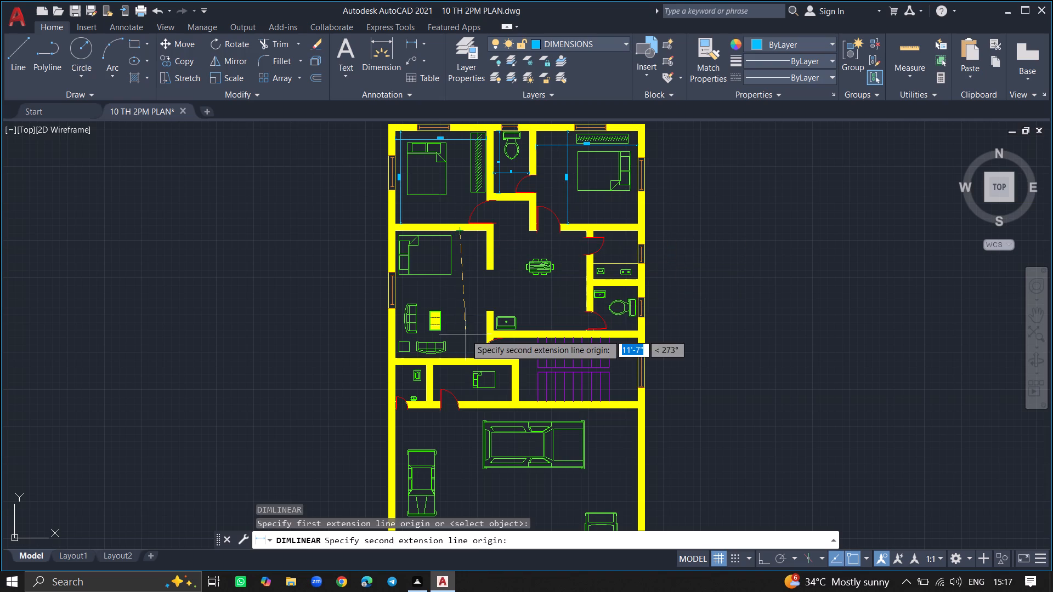
ctrl+scroll(458, 359, up, 2)
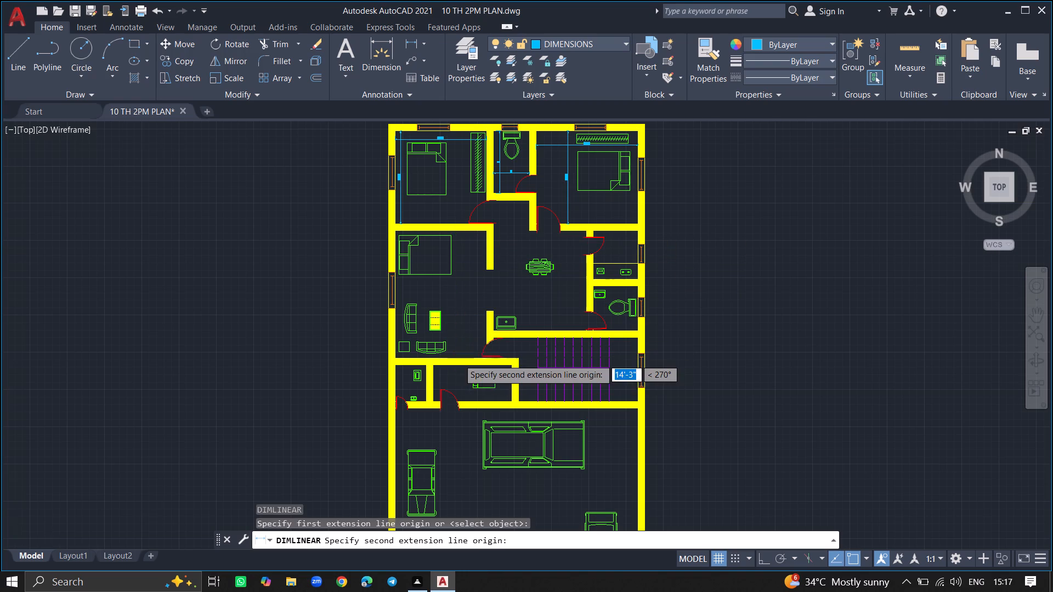
ctrl+scroll(458, 359, up, 4)
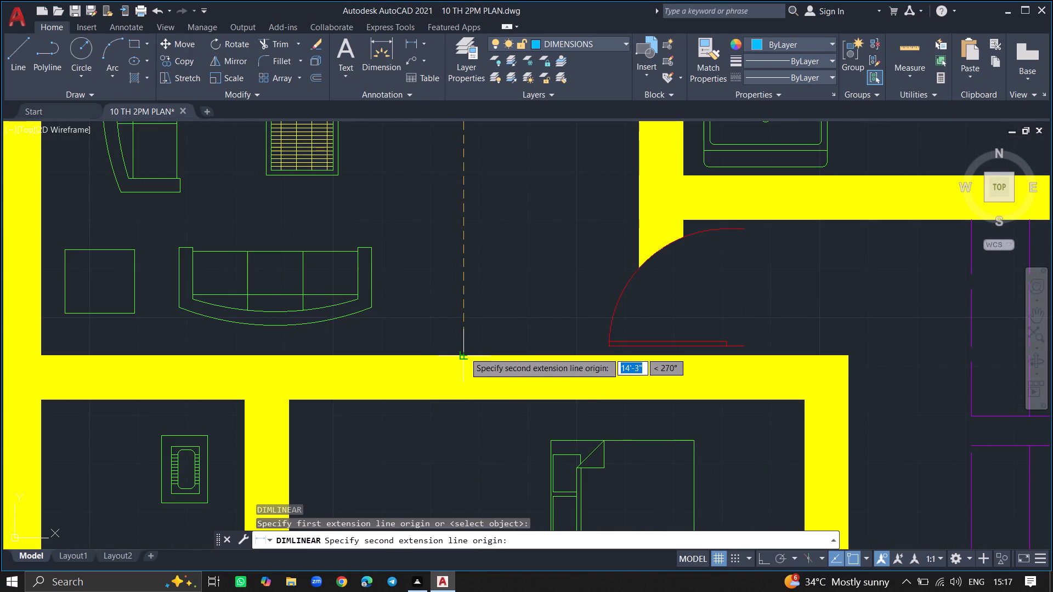
click(465, 352)
drag(469, 340, 440, 327)
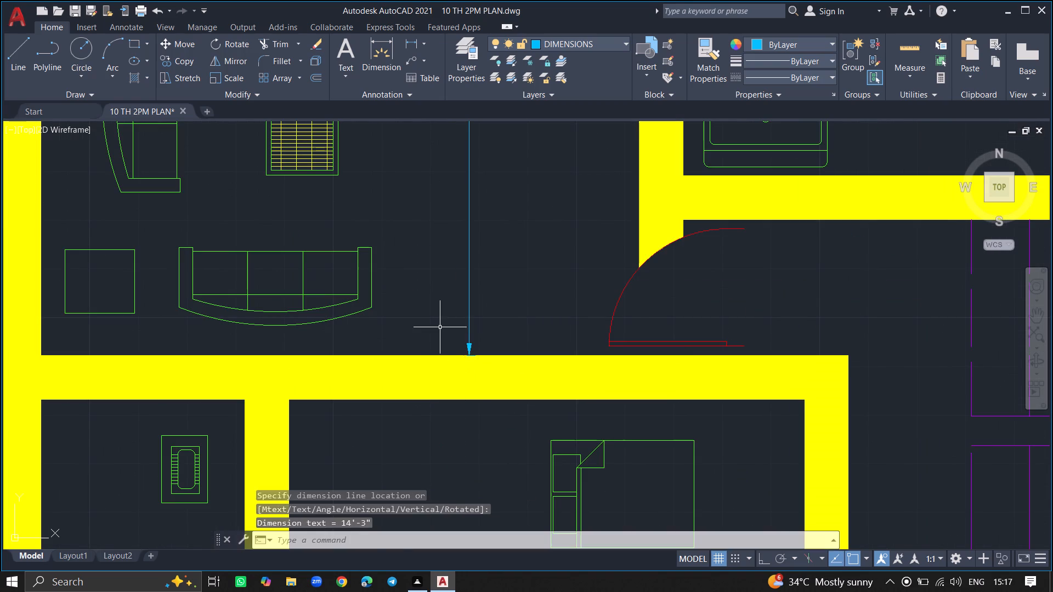
Add a horizontal linear dimension between the living room's east and west inner wall faces, placed just north of the southern sofa.
ctrl+scroll(440, 327, down, 3)
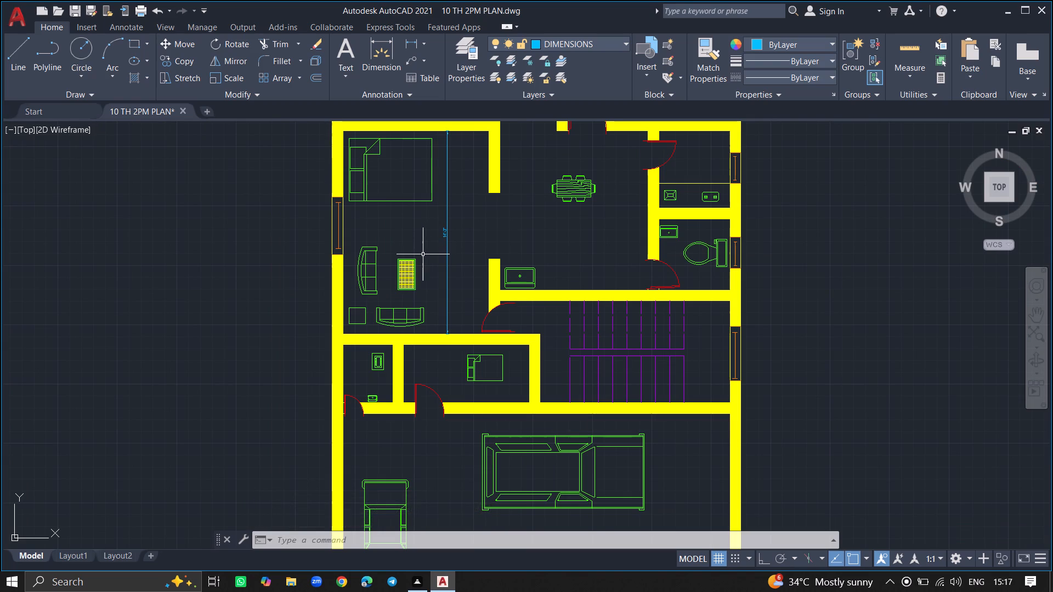
text(DI)
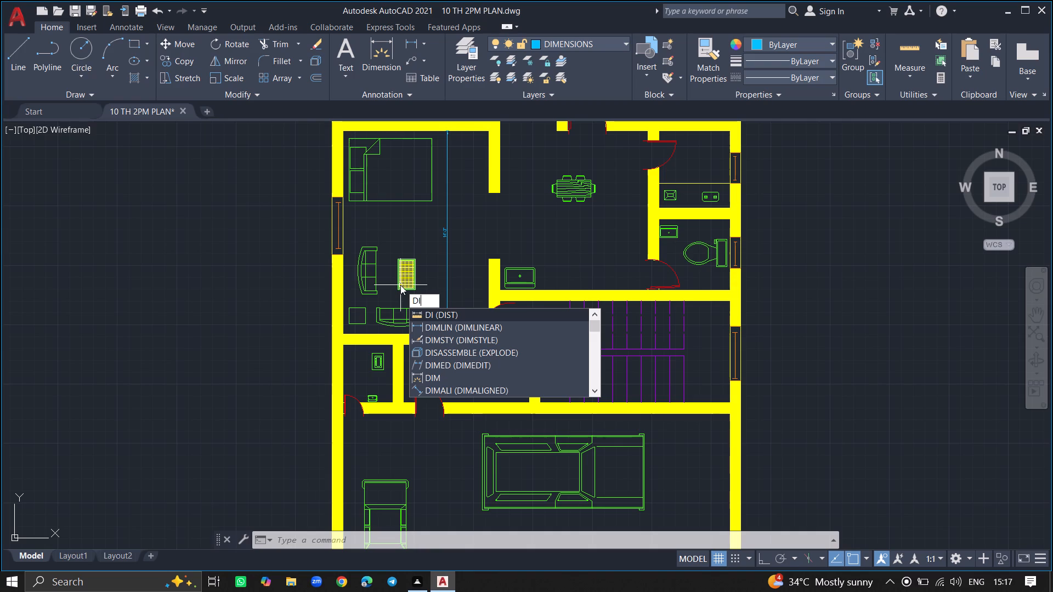
key(m)
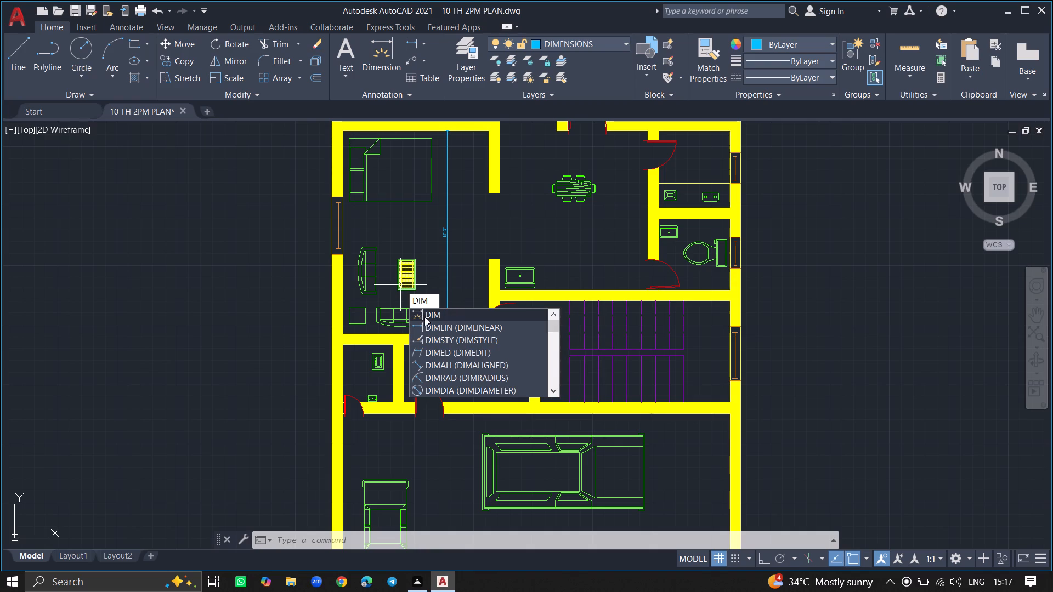
click(425, 324)
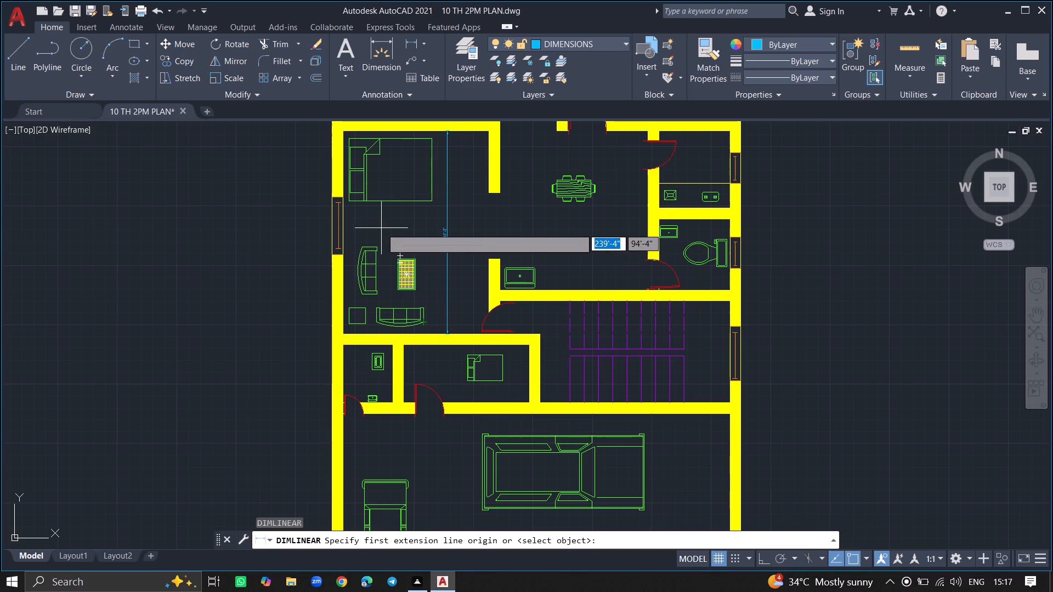
ctrl+scroll(403, 183, up, 4)
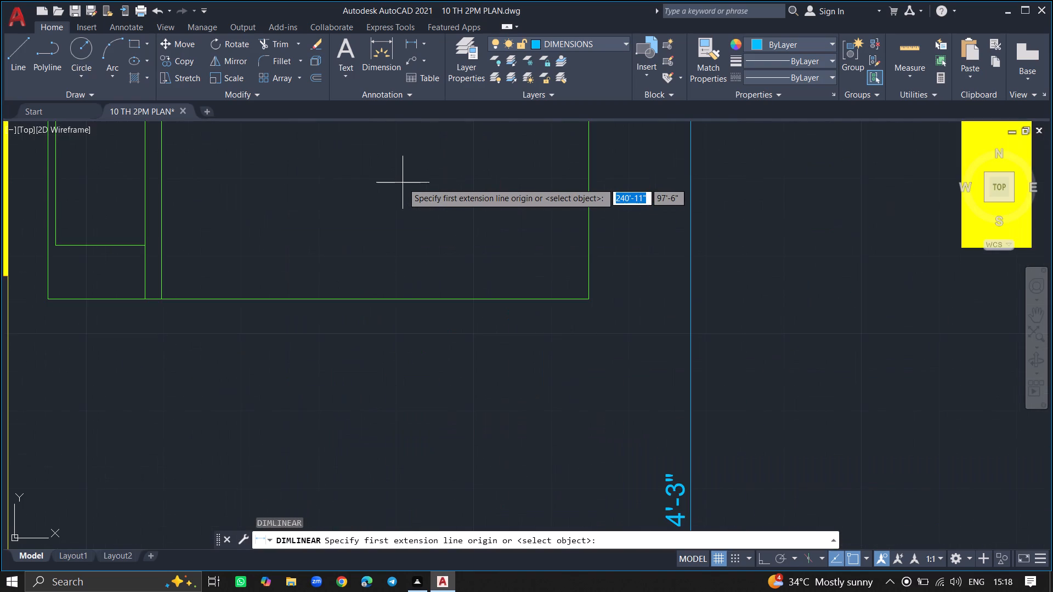
ctrl+scroll(405, 185, down, 6)
ctrl+scroll(448, 253, up, 7)
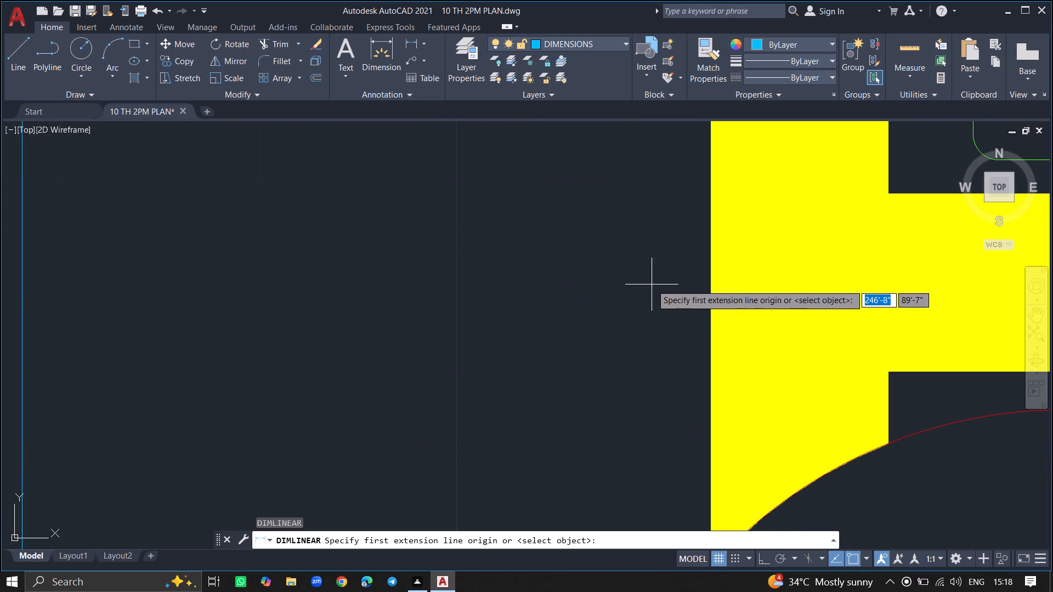
click(715, 288)
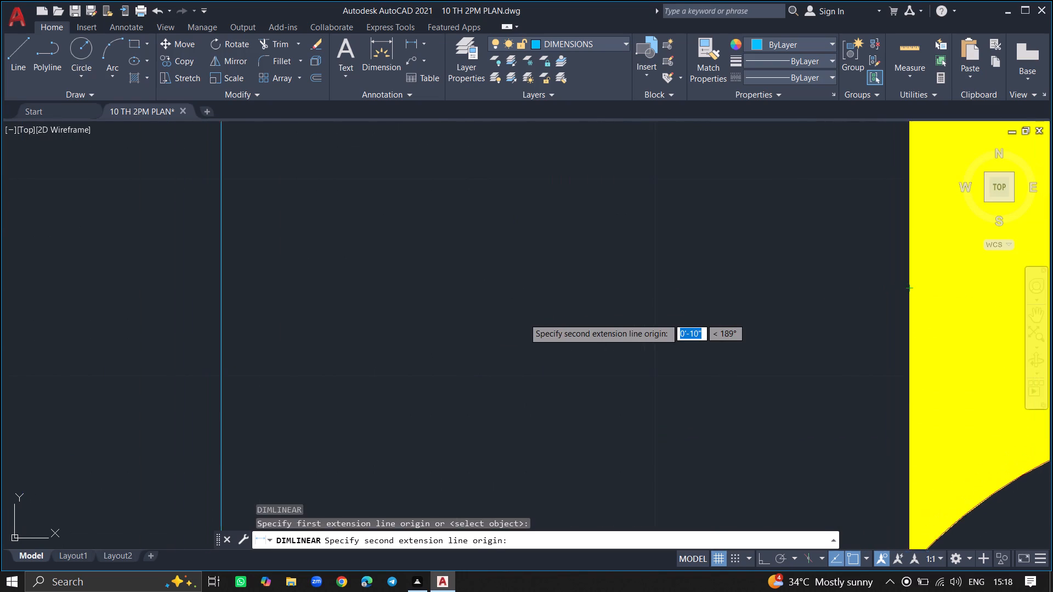
ctrl+scroll(394, 295, down, 3)
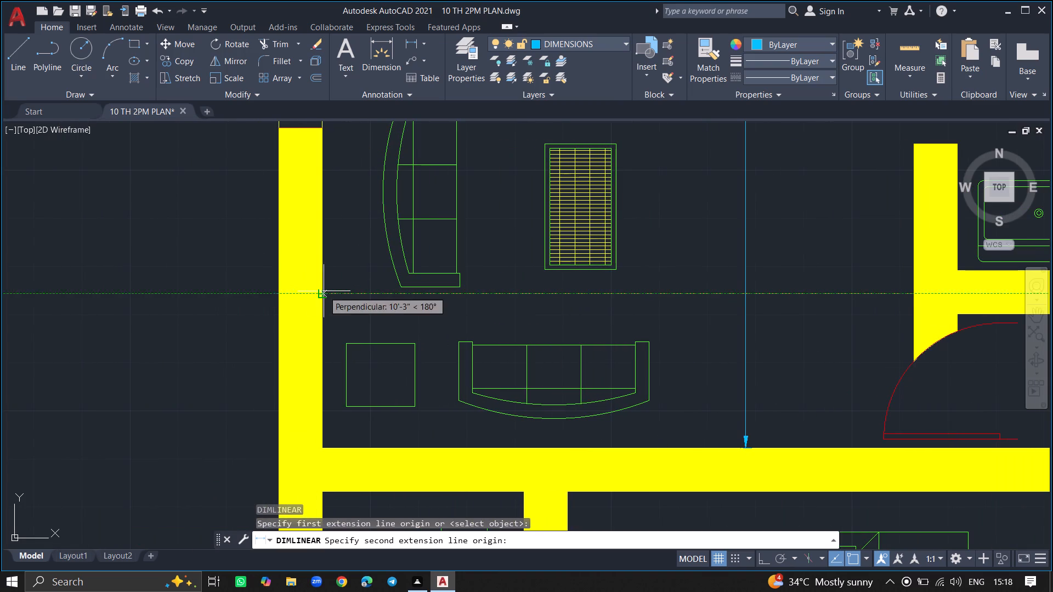
click(325, 293)
click(328, 303)
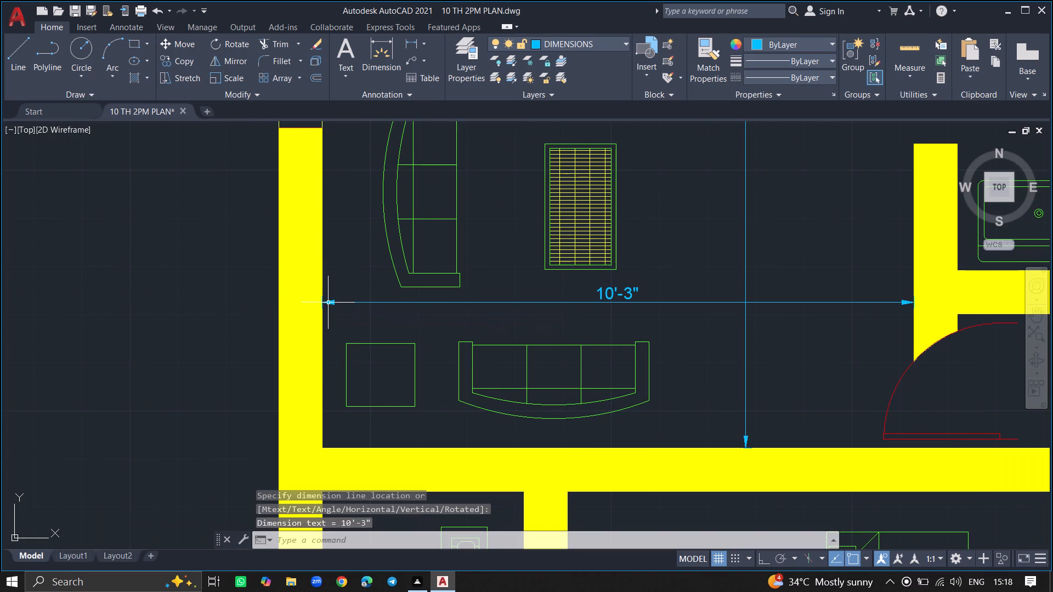
Add a horizontal linear dimension between the kitchen's west and east inner wall faces, placed between the counter edge and the sink and stove.
ctrl+scroll(318, 335, down, 3)
ctrl+scroll(395, 295, down, 3)
ctrl+scroll(431, 264, up, 5)
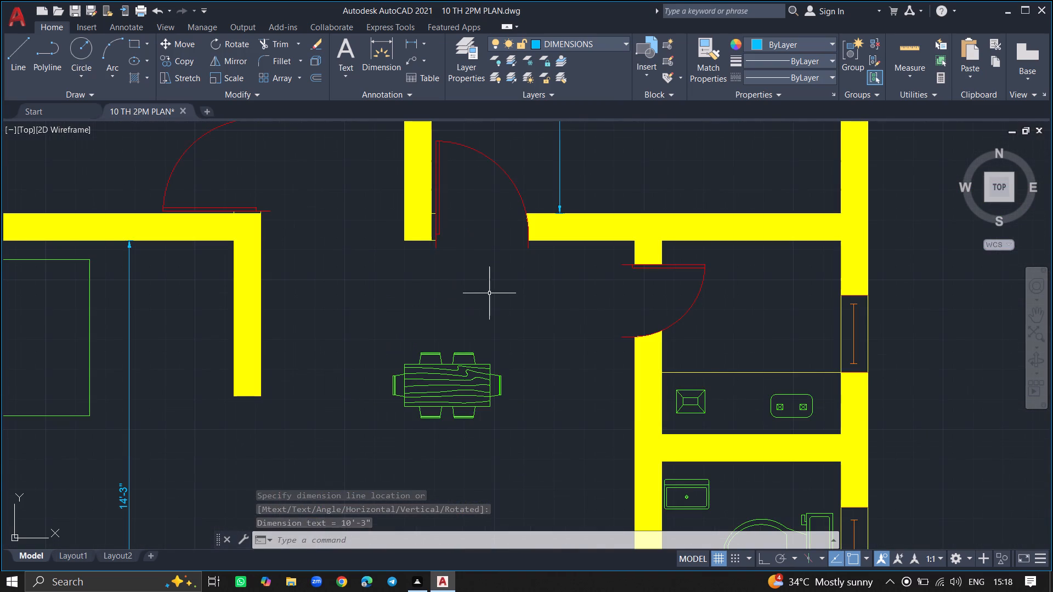
ctrl+scroll(494, 294, down, 3)
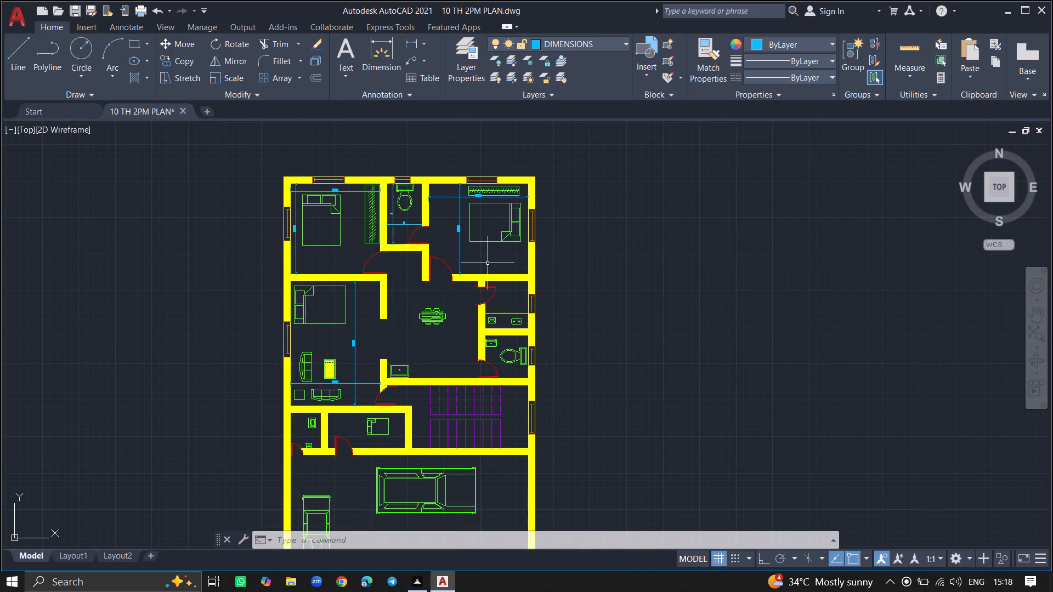
ctrl+scroll(503, 289, up, 5)
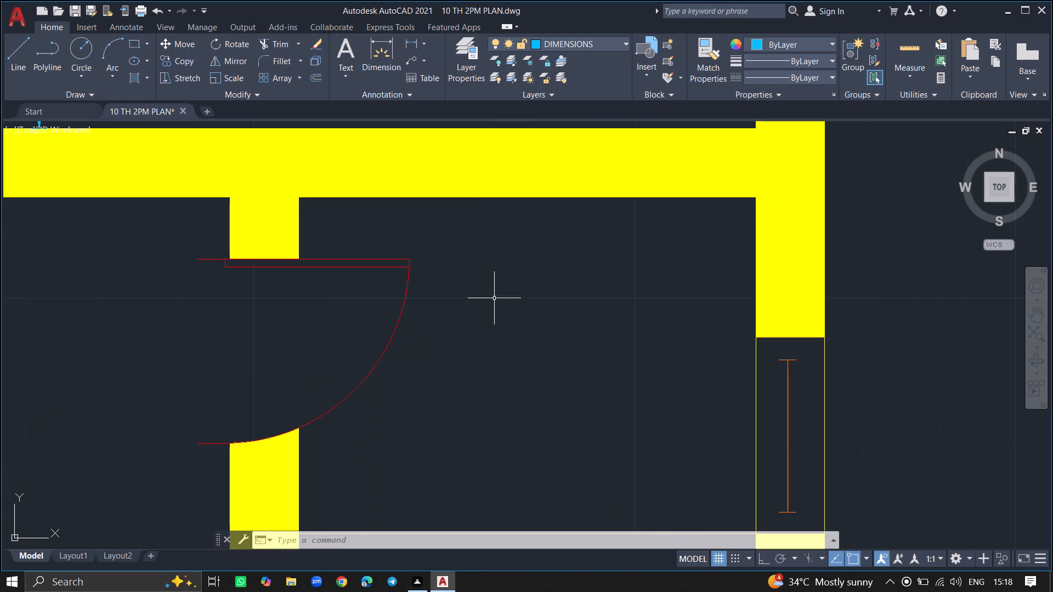
ctrl+scroll(494, 300, down, 2)
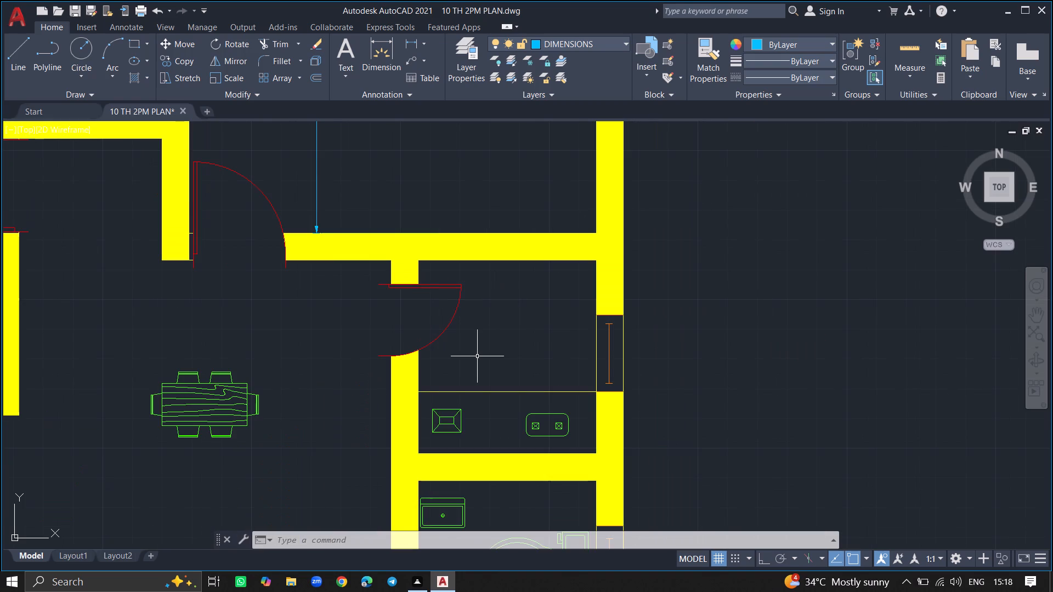
text(DIM)
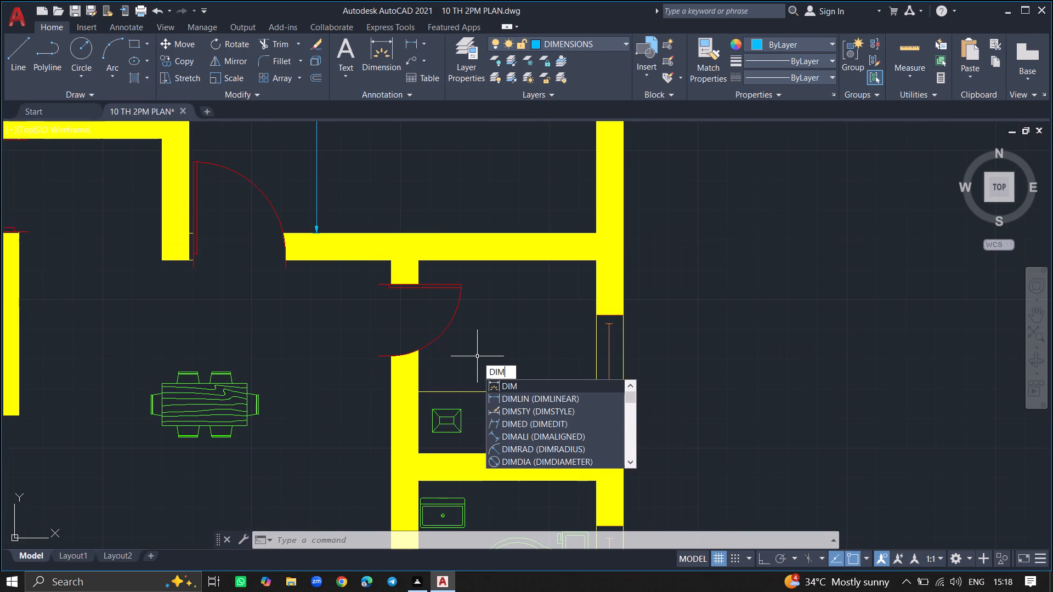
click(511, 397)
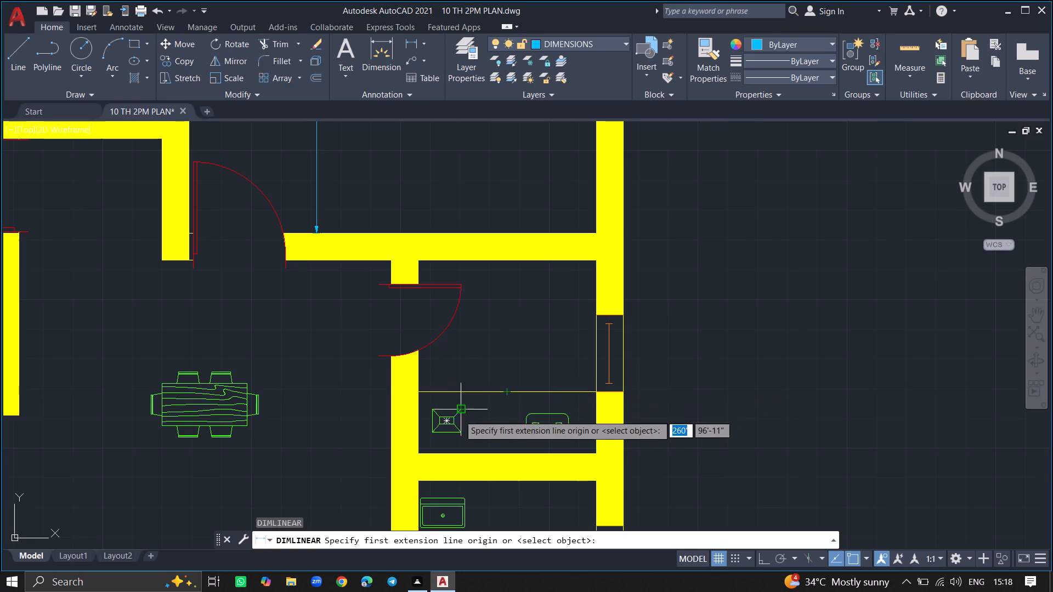
ctrl+scroll(446, 415, up, 6)
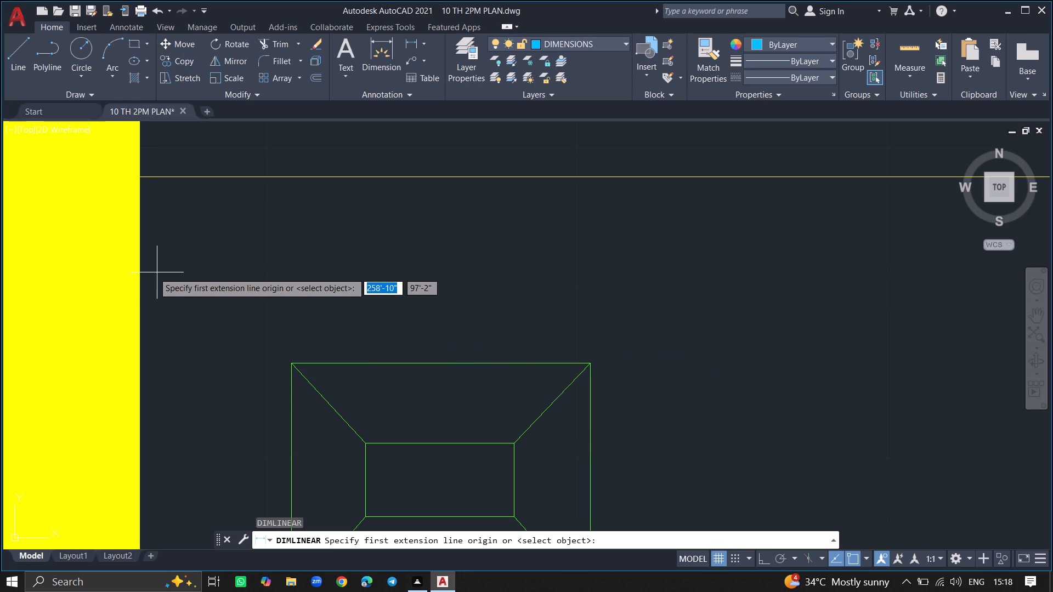
drag(139, 274, 307, 278)
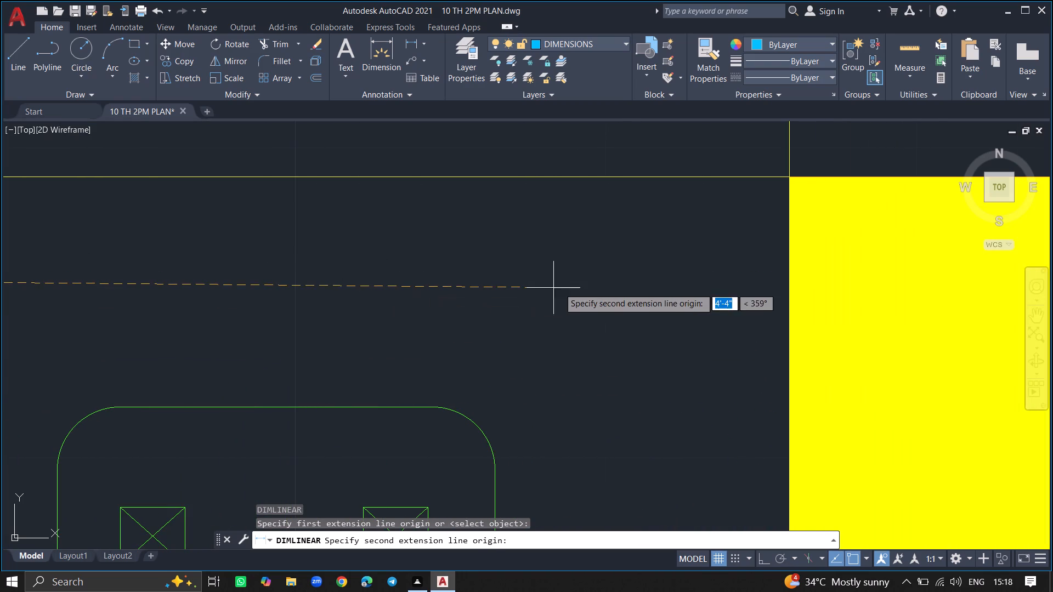
click(790, 277)
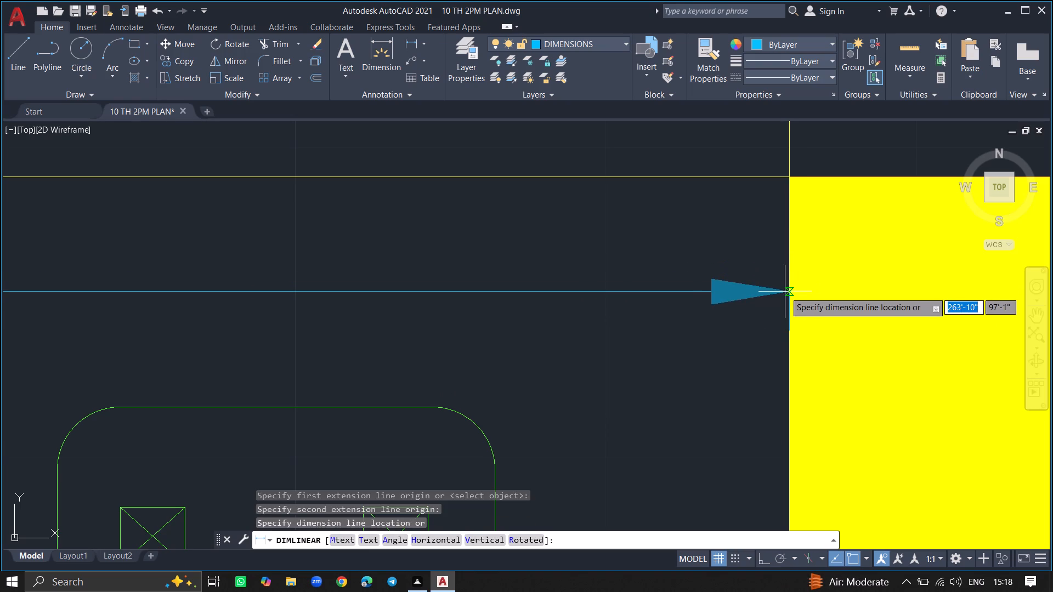
click(785, 292)
Add a vertical linear dimension between the kitchen's south and north inner wall faces, placed between the sink and the stove.
ctrl+scroll(684, 306, down, 4)
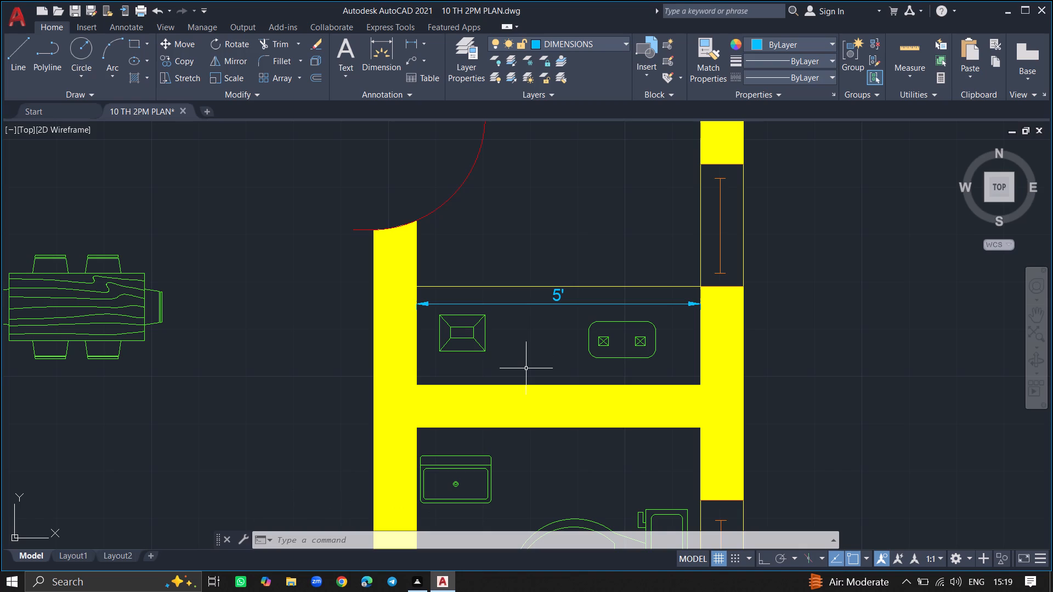
text(DIML)
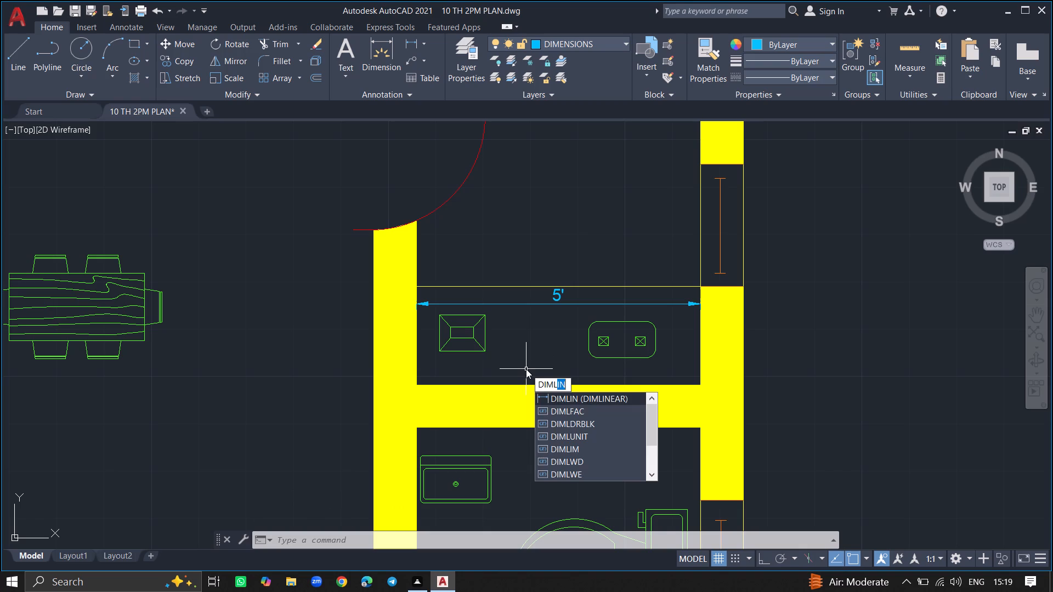
click(557, 397)
ctrl+scroll(528, 378, down, 2)
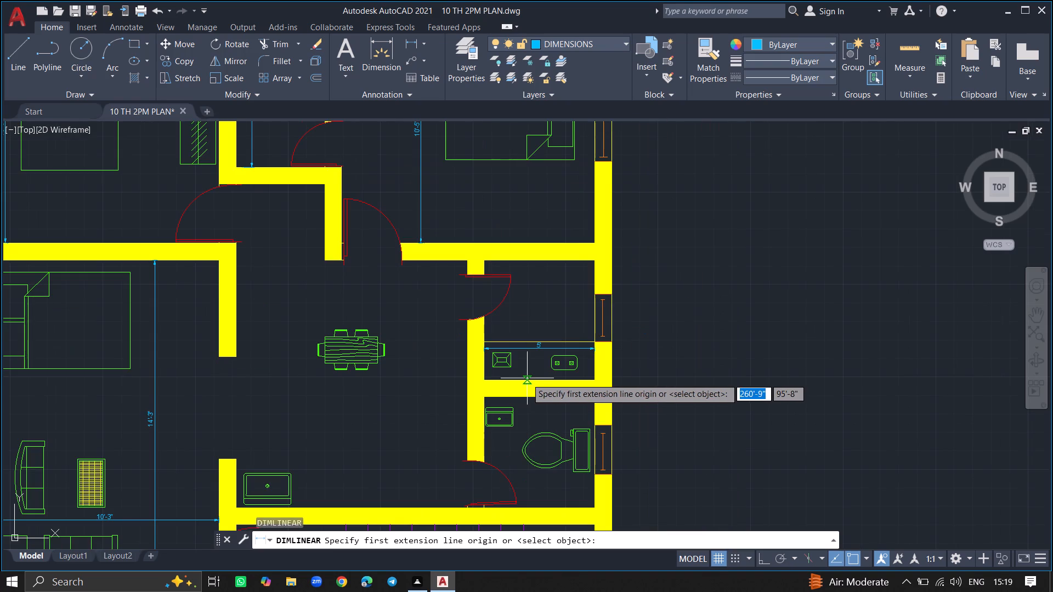
click(517, 384)
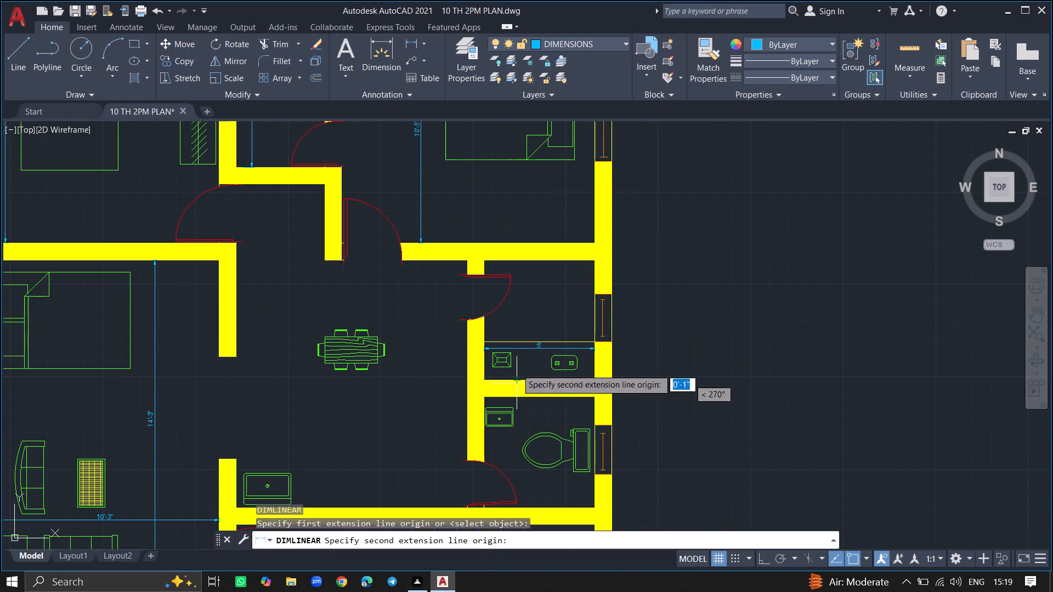
click(519, 263)
click(524, 284)
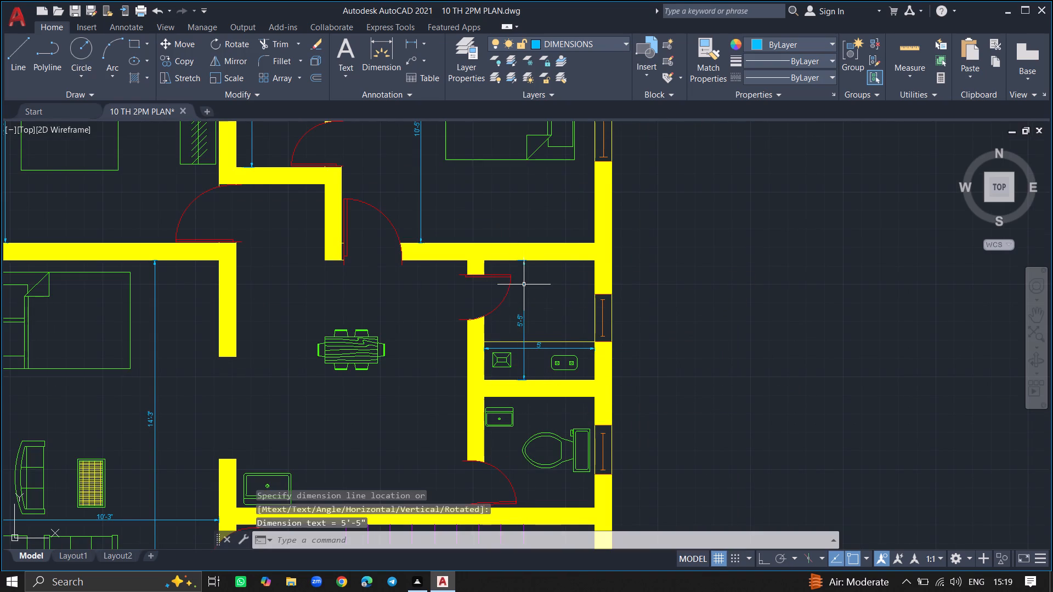
Add a horizontal linear dimension between the east and west inner wall faces of the toilet south of the kitchen, placed north of the washbasin.
ctrl+scroll(432, 357, down, 2)
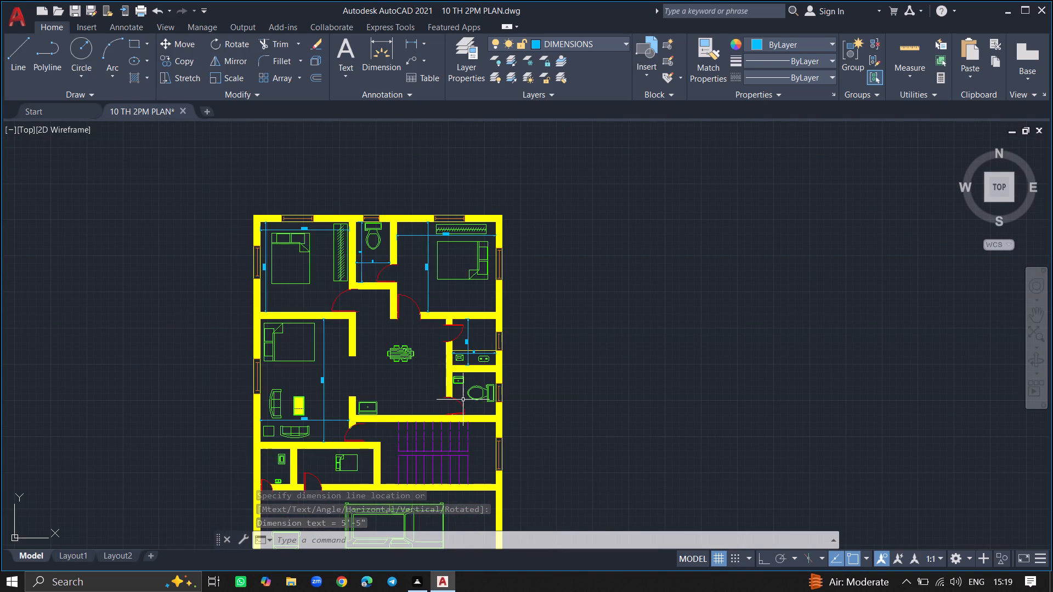
ctrl+scroll(465, 401, up, 6)
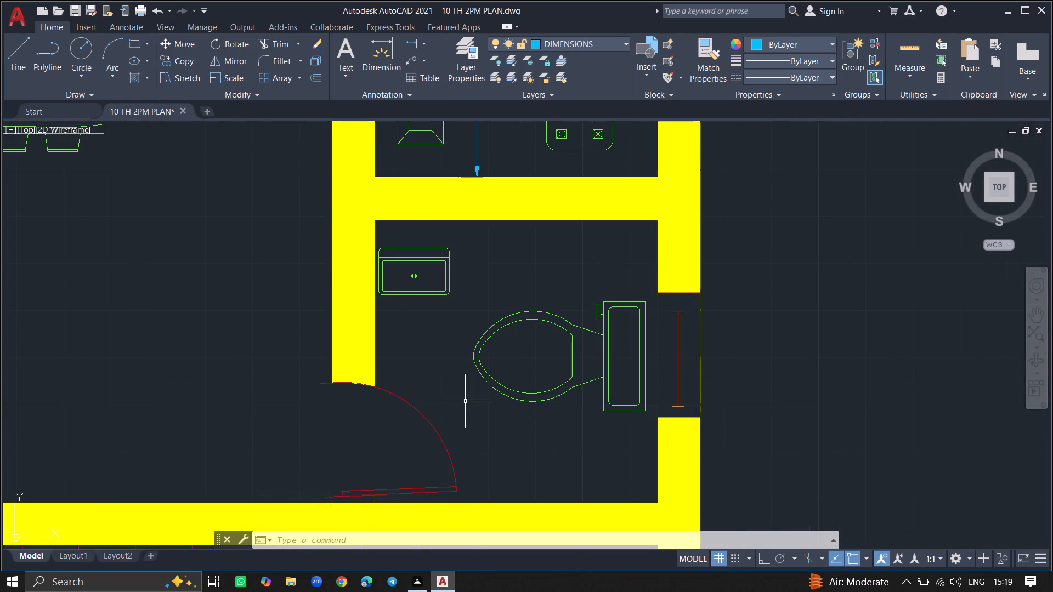
key(d)
text(IML)
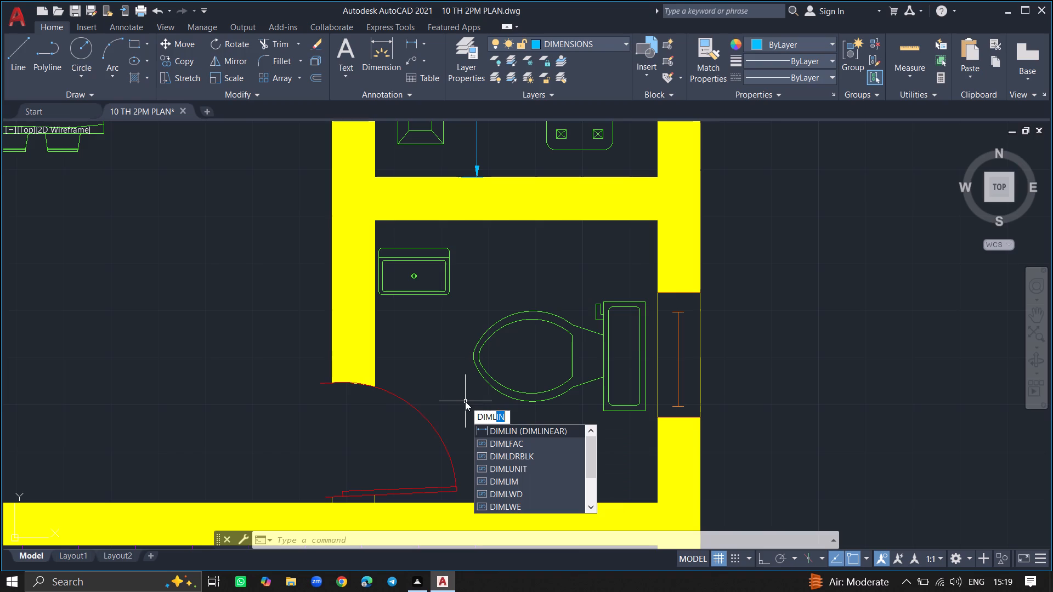
click(495, 429)
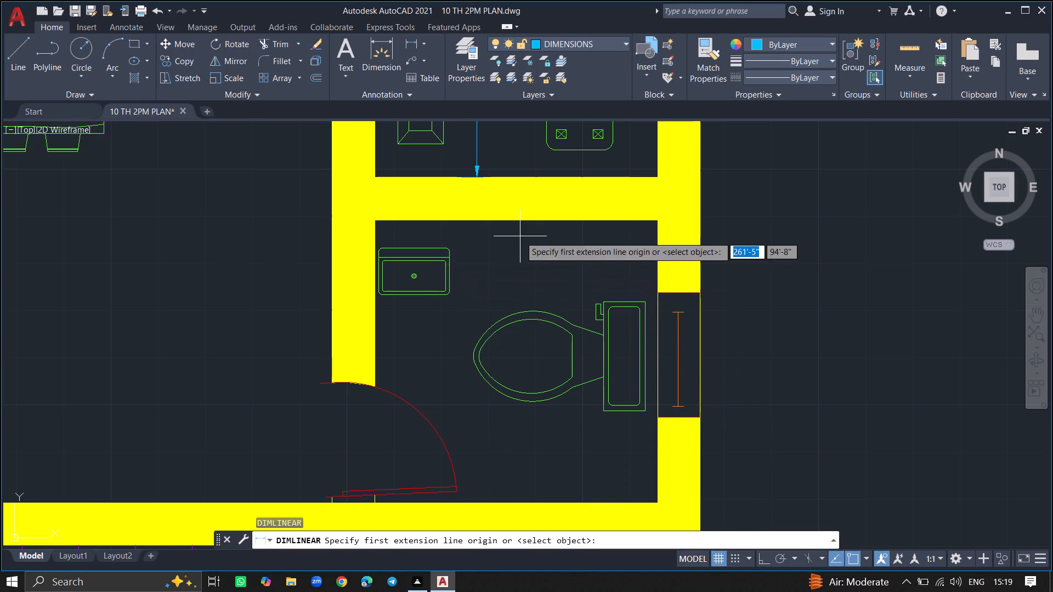
ctrl+scroll(618, 230, up, 3)
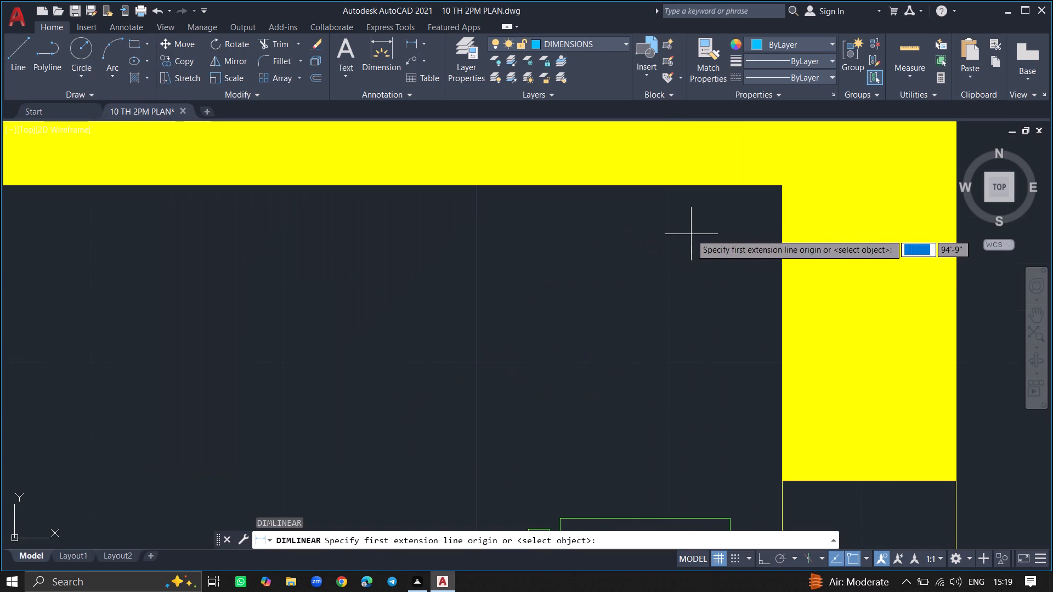
click(782, 231)
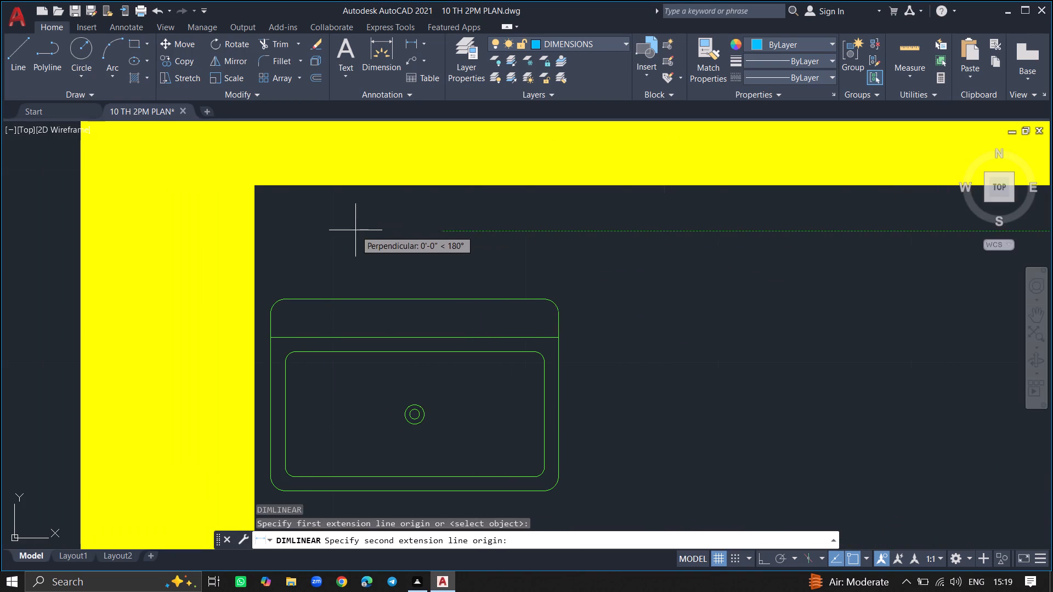
click(253, 225)
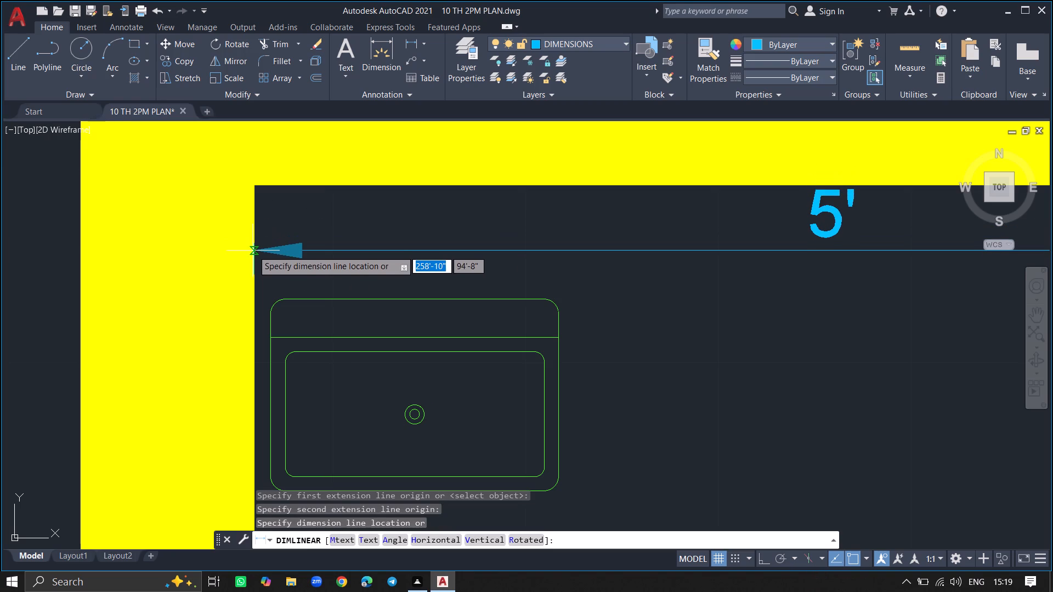
click(253, 248)
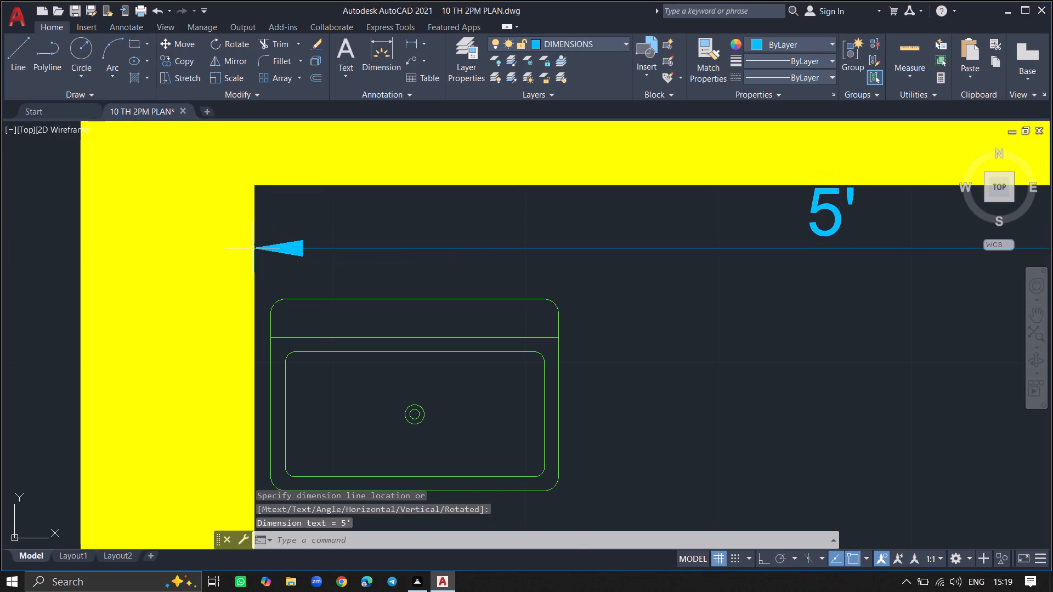
Add a vertical linear dimension between the south and north inner wall faces of the toilet south of the kitchen, crossing the WC near its cistern.
ctrl+scroll(253, 248, down, 3)
text(DIML)
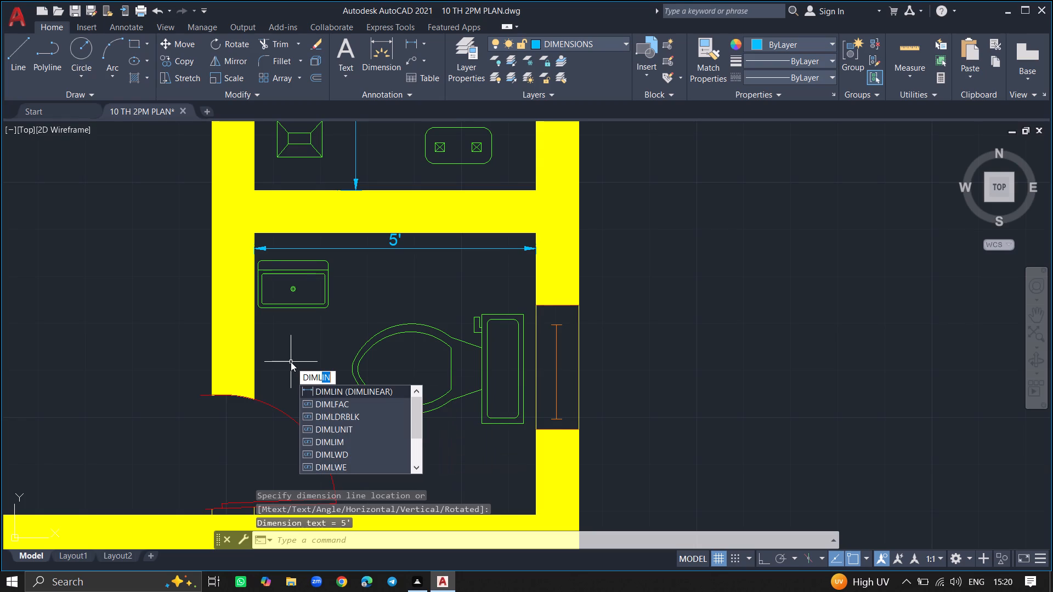
click(317, 392)
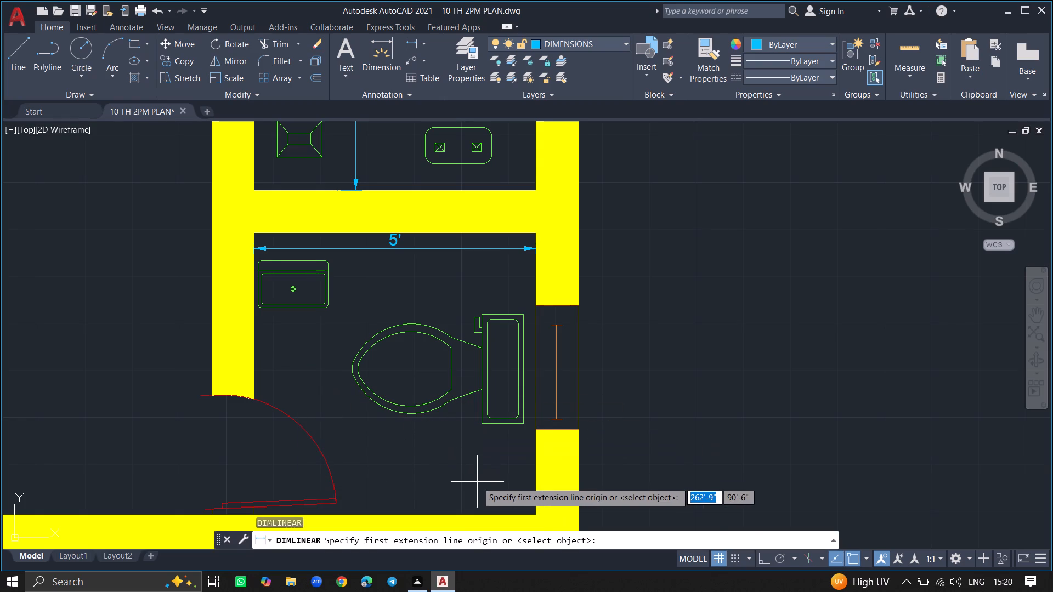
drag(472, 516, 470, 294)
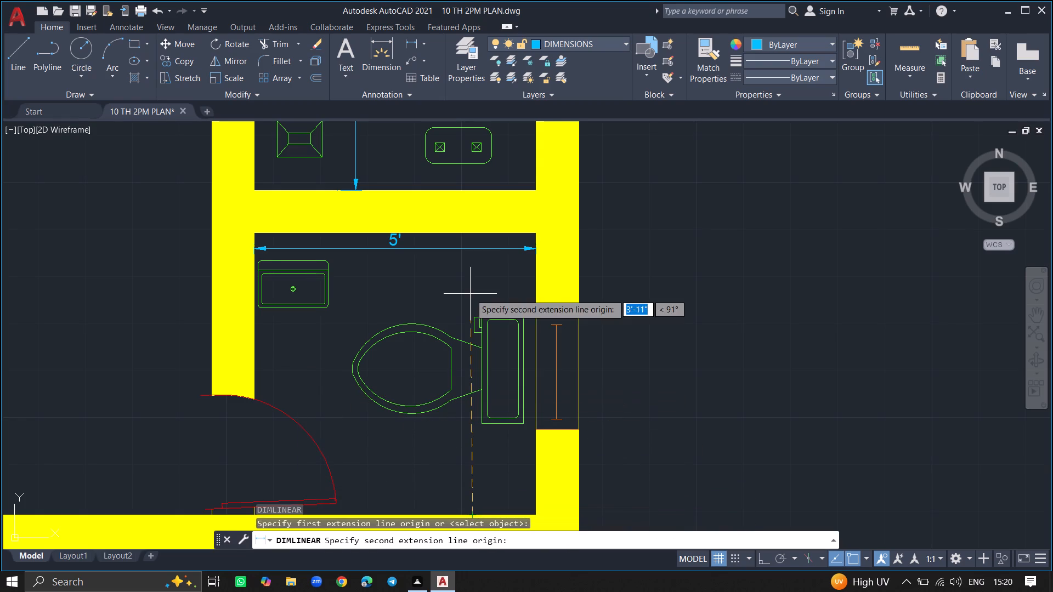
click(474, 234)
click(474, 237)
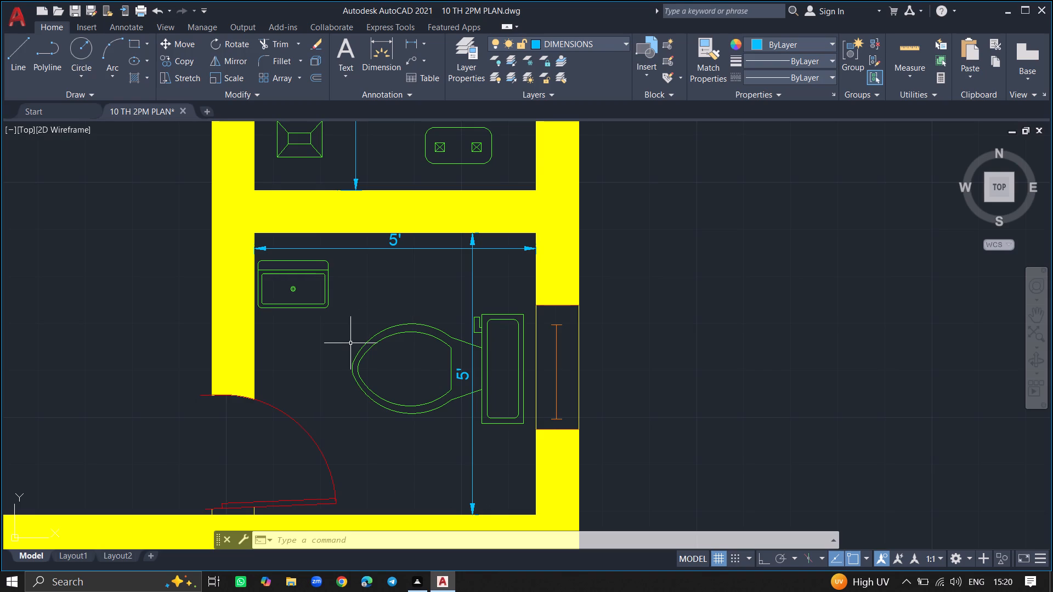
Add a horizontal linear dimension between the staircase area's west and east inner wall faces, placed across the southern flight.
ctrl+scroll(350, 343, down, 2)
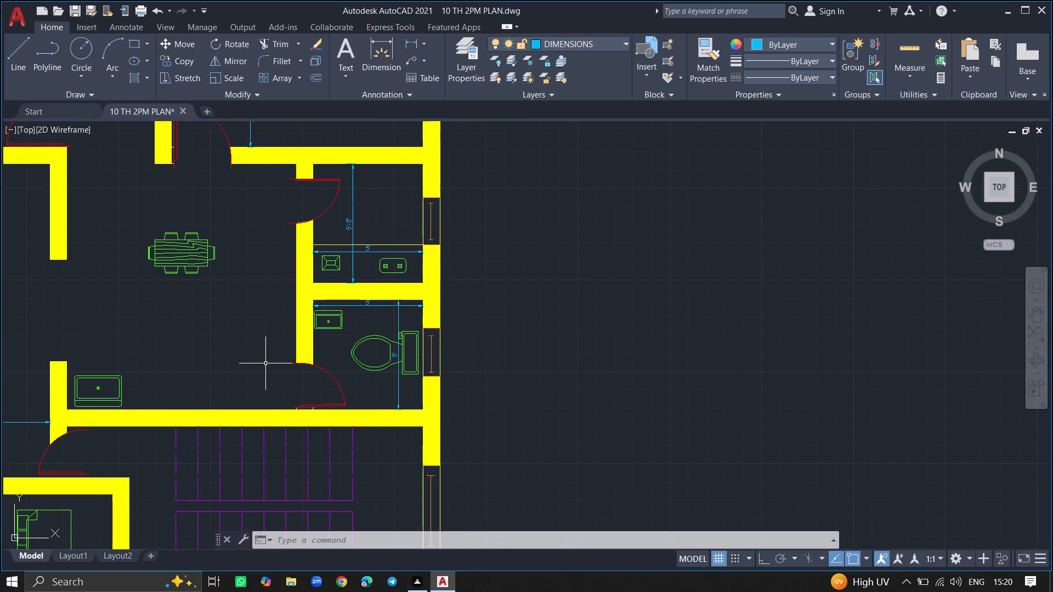
ctrl+scroll(265, 363, down, 1)
ctrl+scroll(216, 346, down, 2)
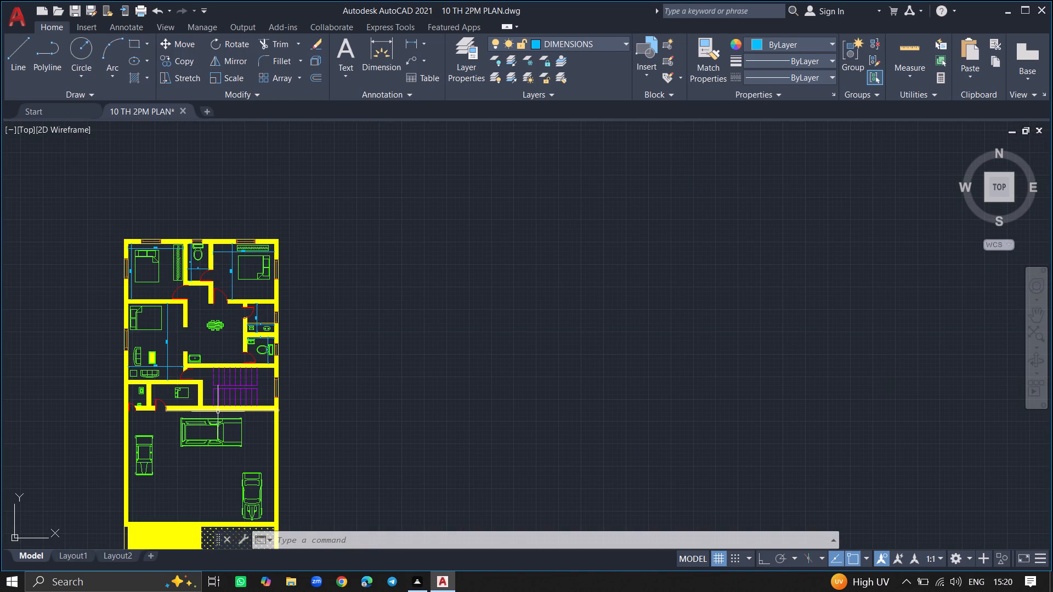
ctrl+scroll(218, 412, up, 3)
ctrl+scroll(191, 354, up, 2)
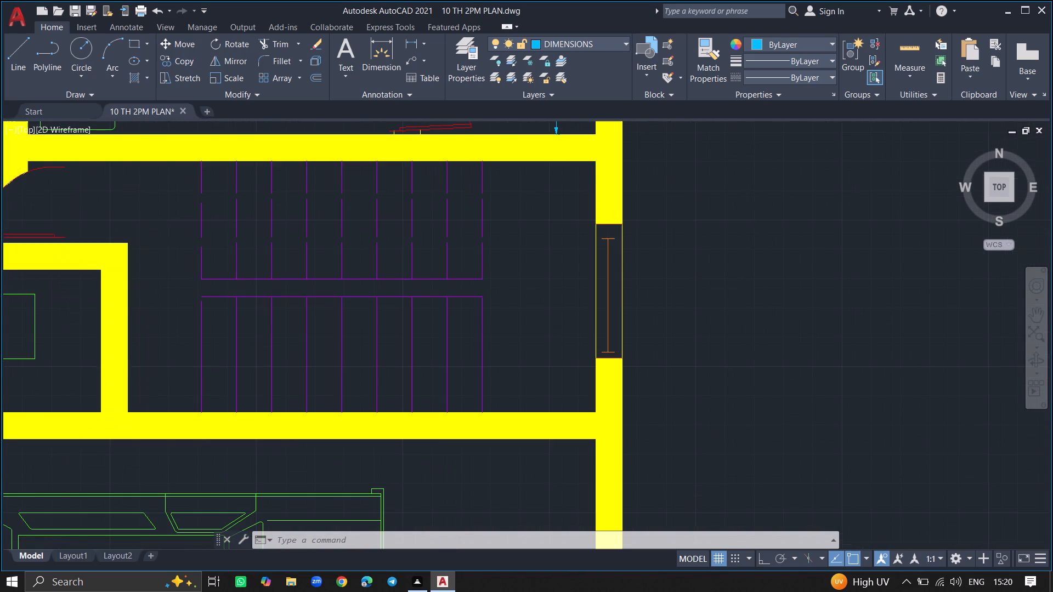
ctrl+scroll(196, 314, down, 2)
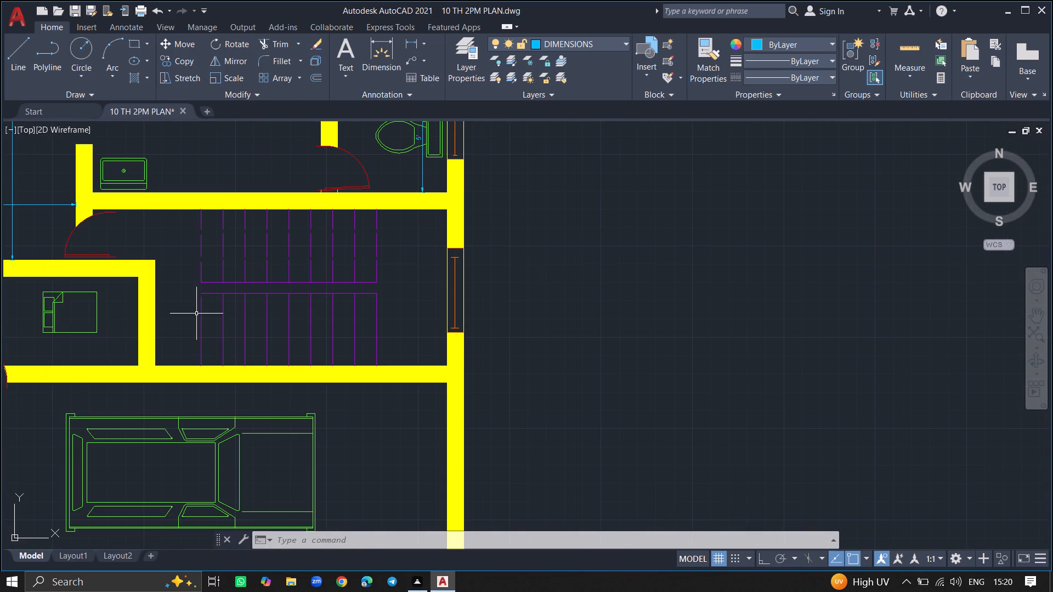
text(DIML)
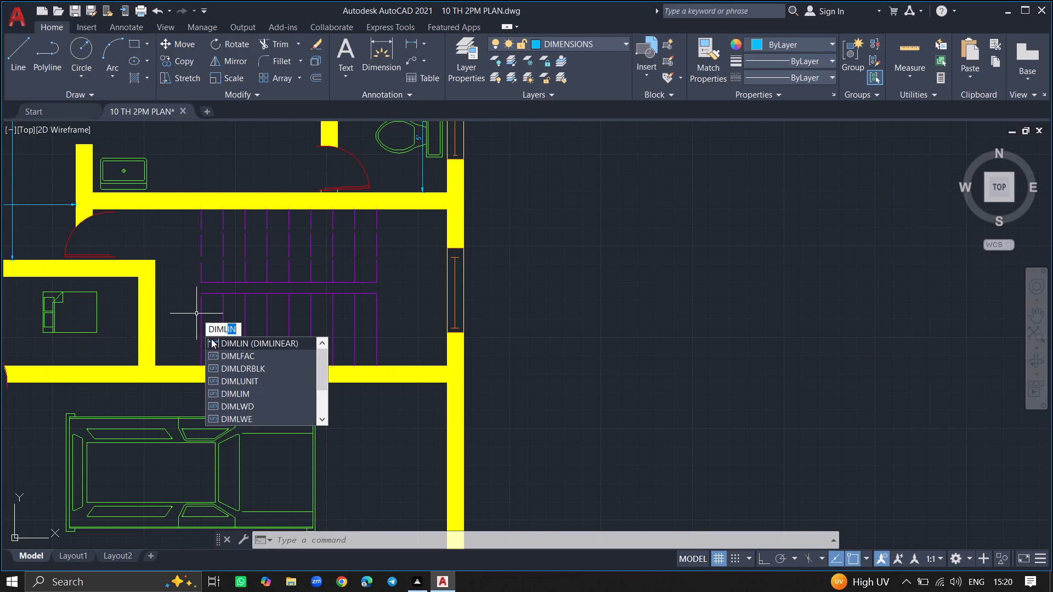
click(211, 339)
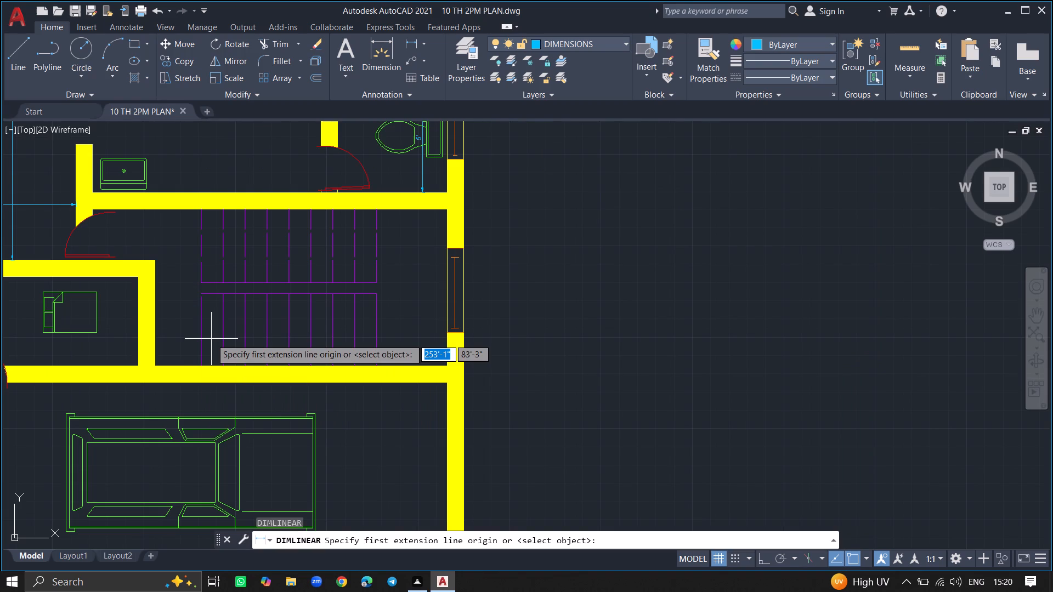
ctrl+scroll(211, 339, up, 4)
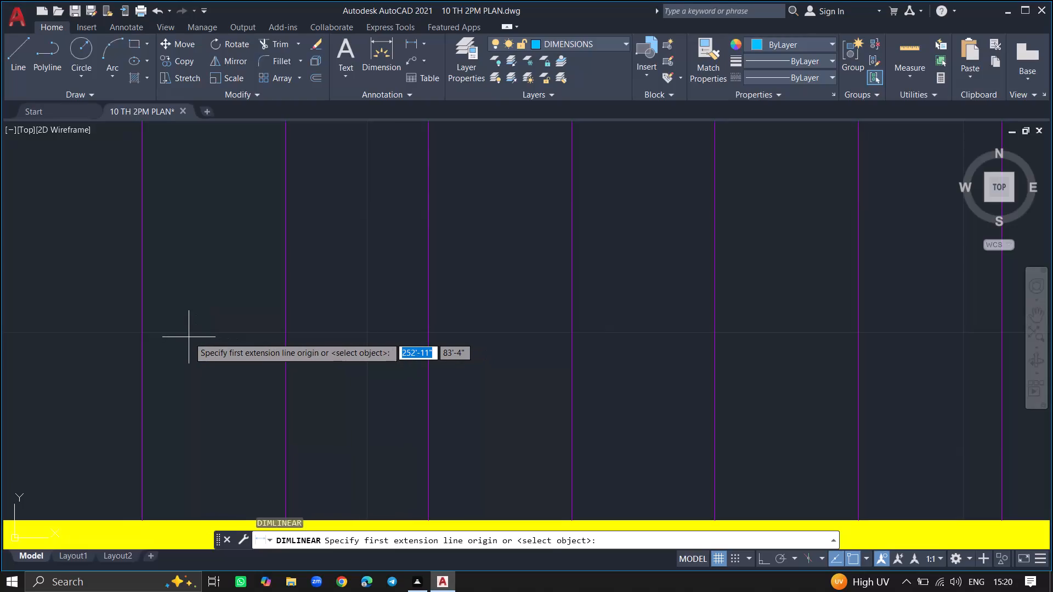
ctrl+scroll(189, 337, down, 4)
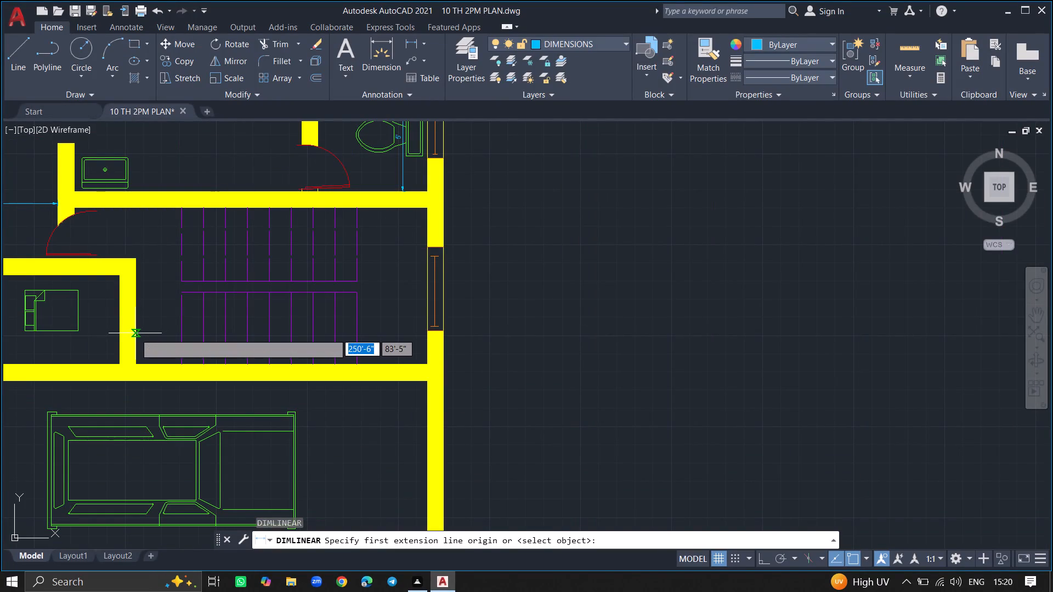
click(135, 333)
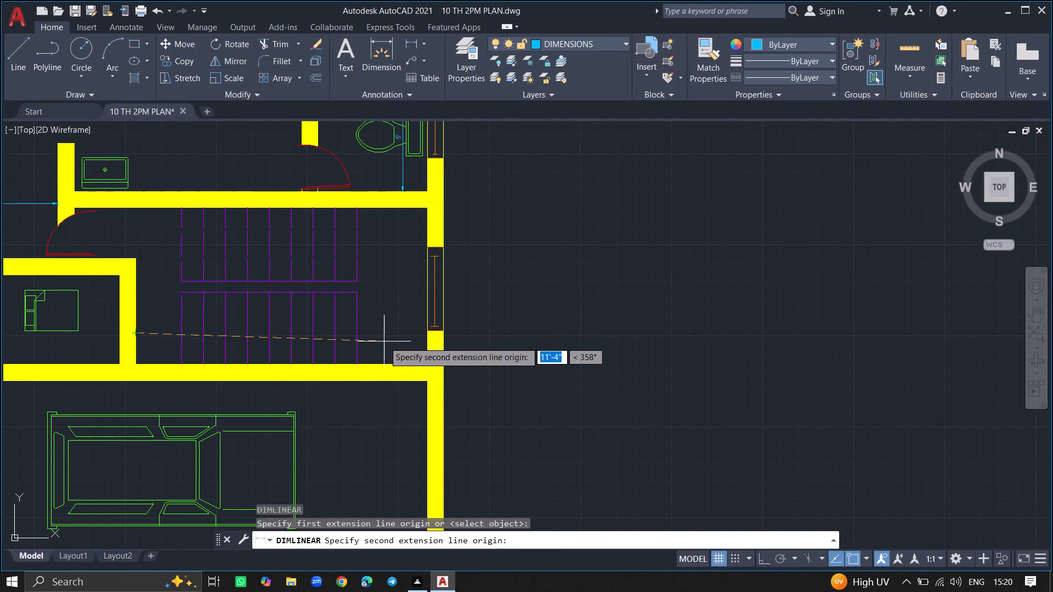
click(425, 335)
click(425, 340)
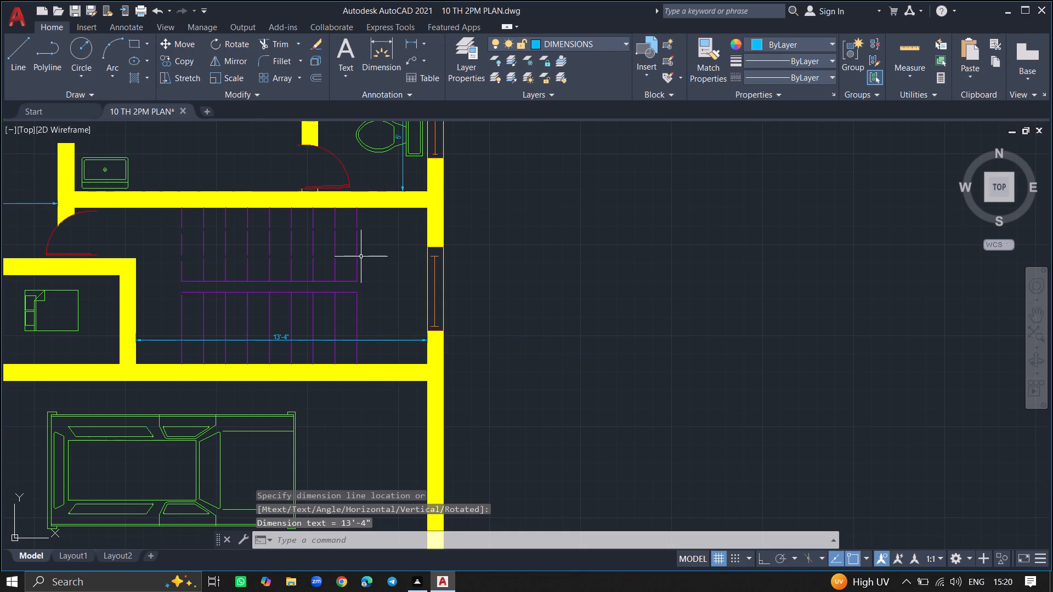
Add a vertical linear dimension between the staircase area's north and south inner wall faces, placed between the flights and the east window.
ctrl+scroll(361, 257, up, 1)
key(d)
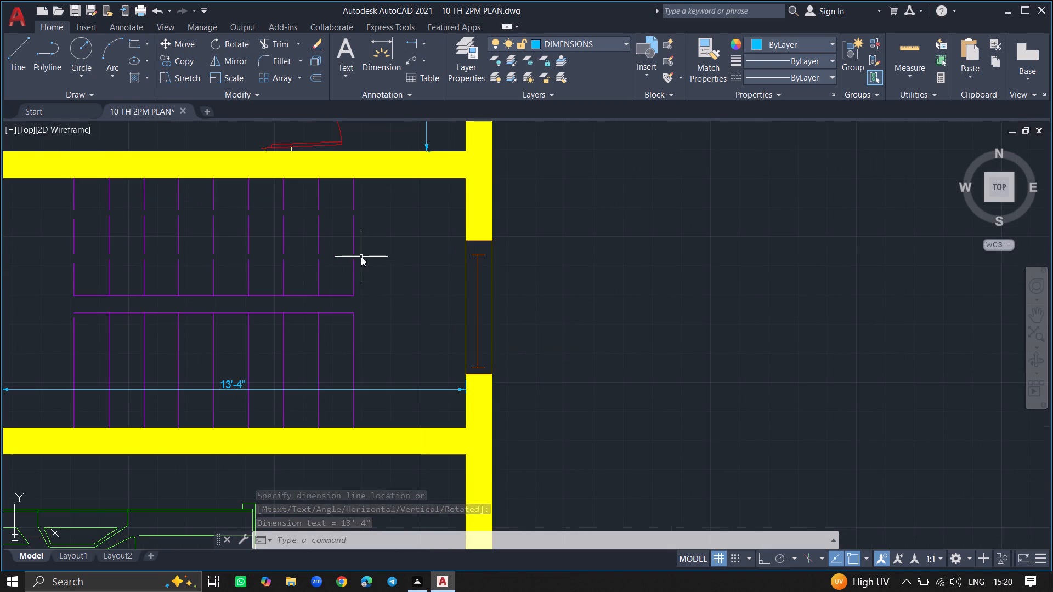
text(IML)
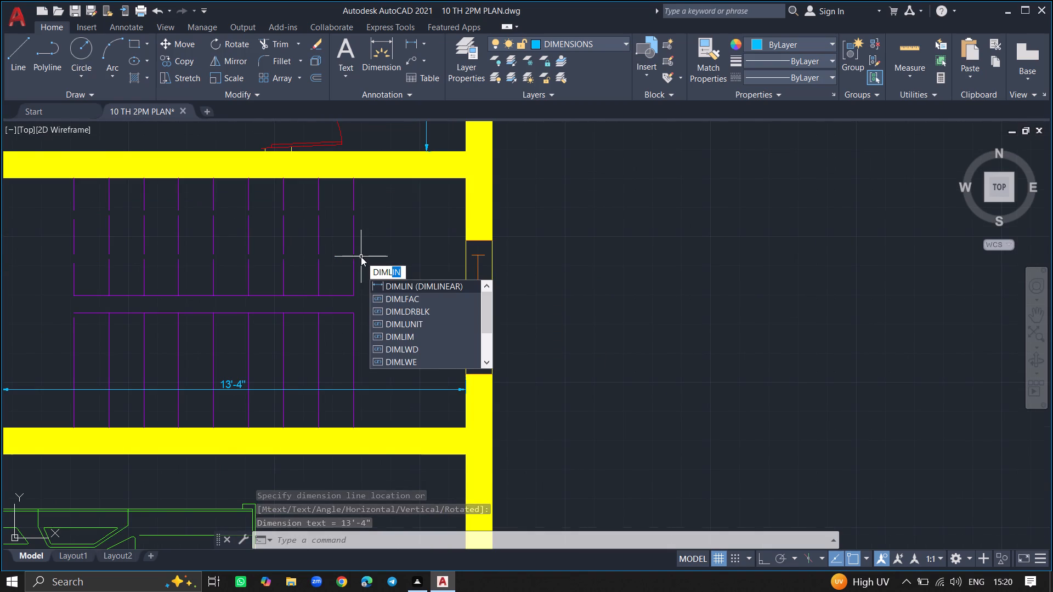
click(383, 284)
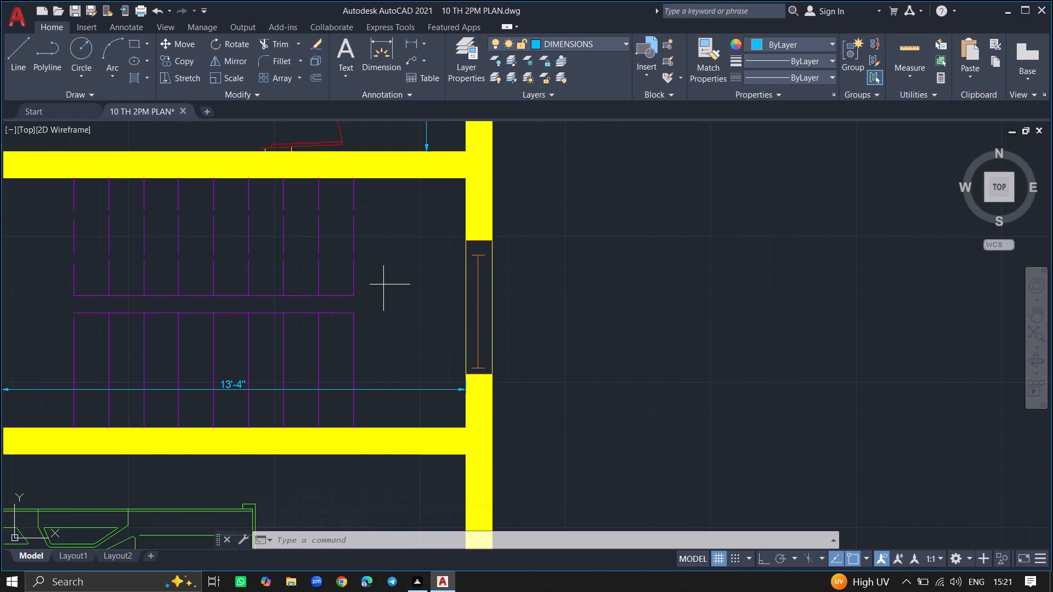
click(392, 181)
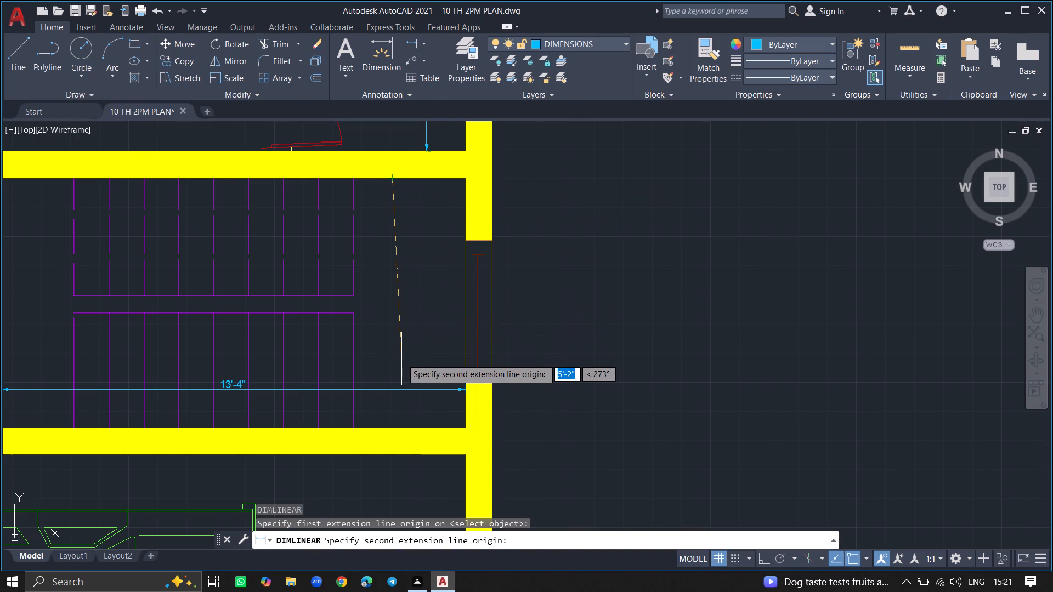
click(392, 430)
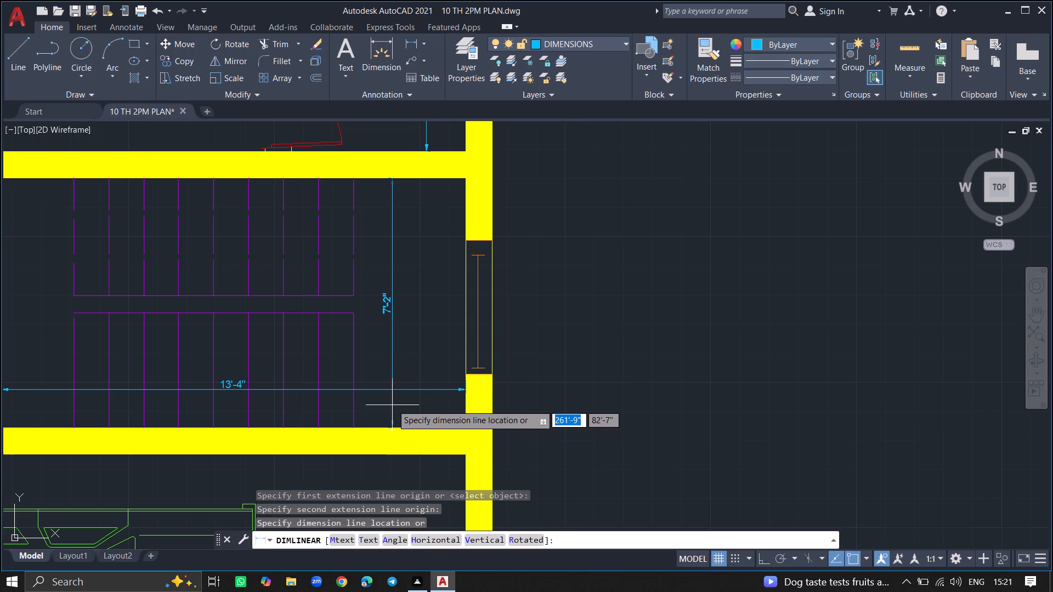
click(392, 403)
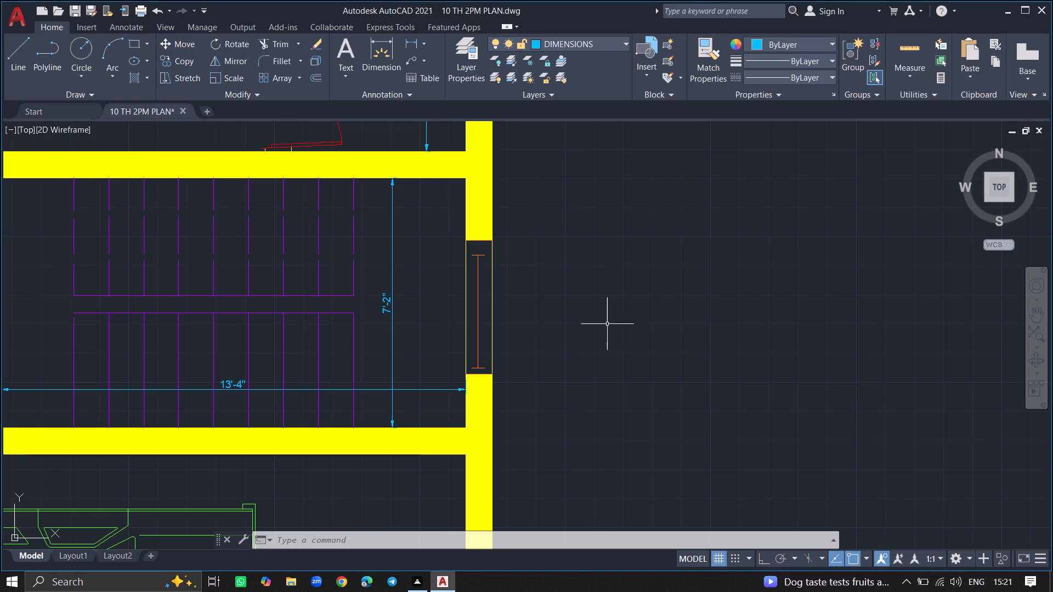
Add a vertical linear dimension for the southern stair flight's width down to the south wall, placed just east of the flight.
text(DIML)
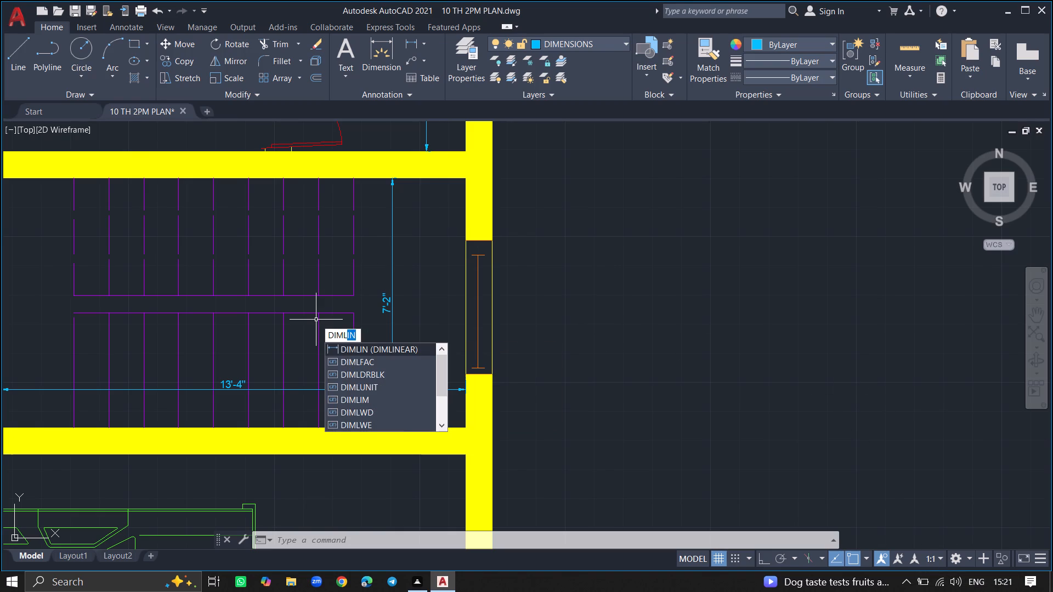
click(342, 349)
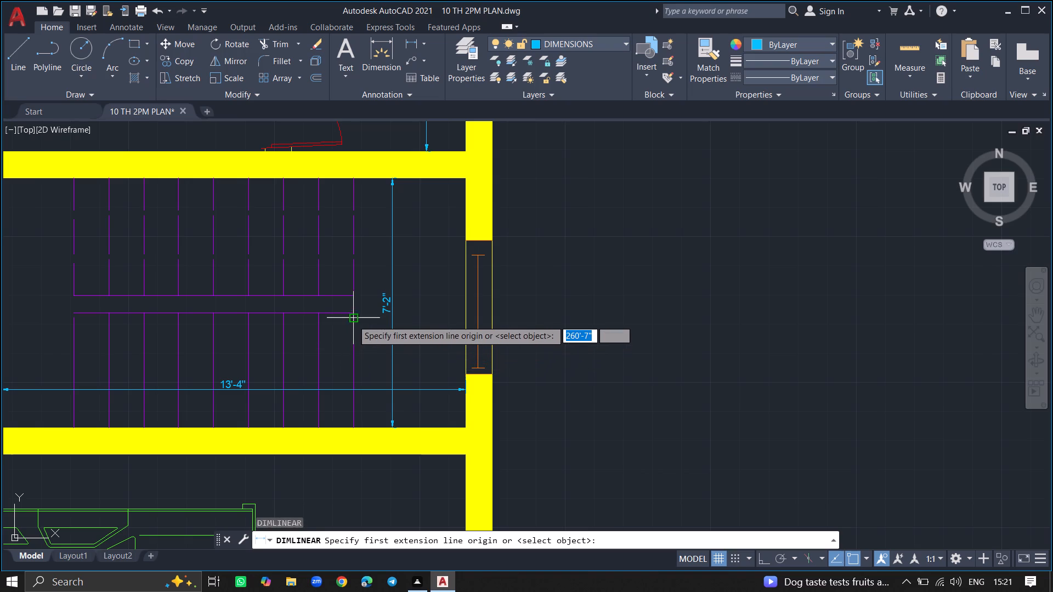
drag(353, 316, 350, 403)
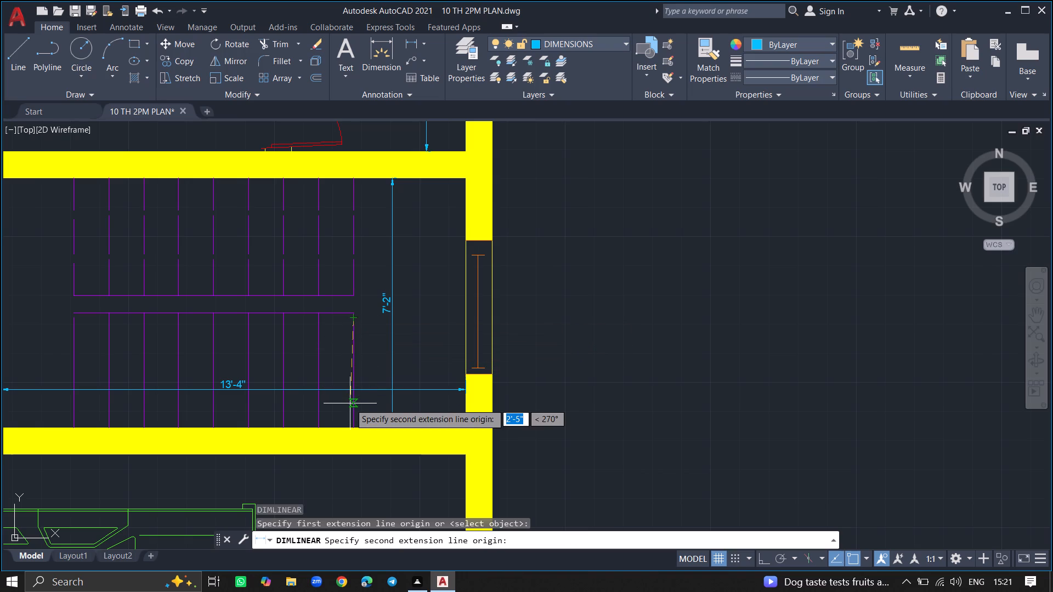
click(351, 426)
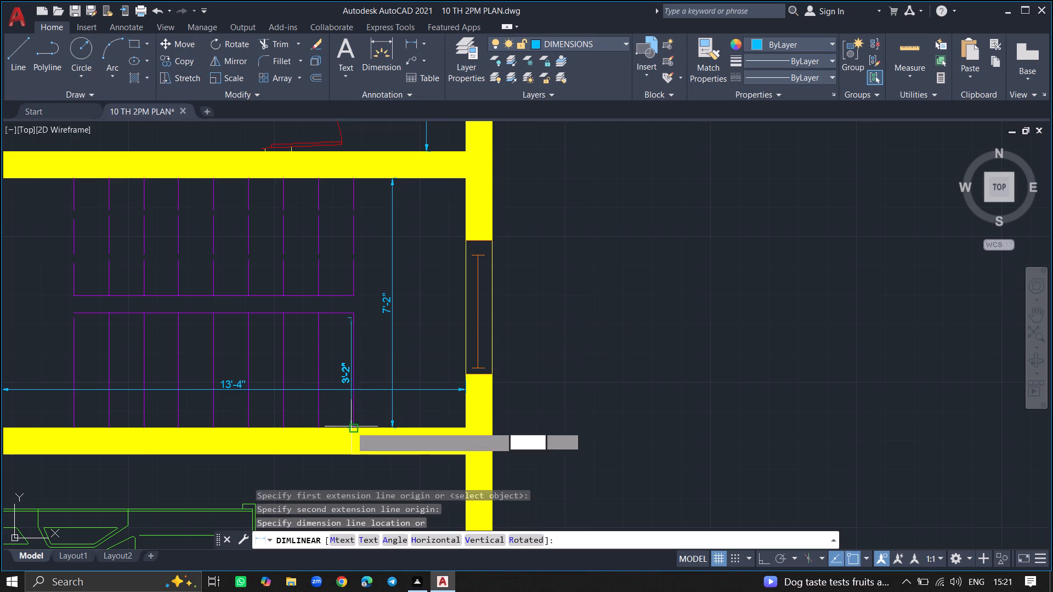
click(364, 417)
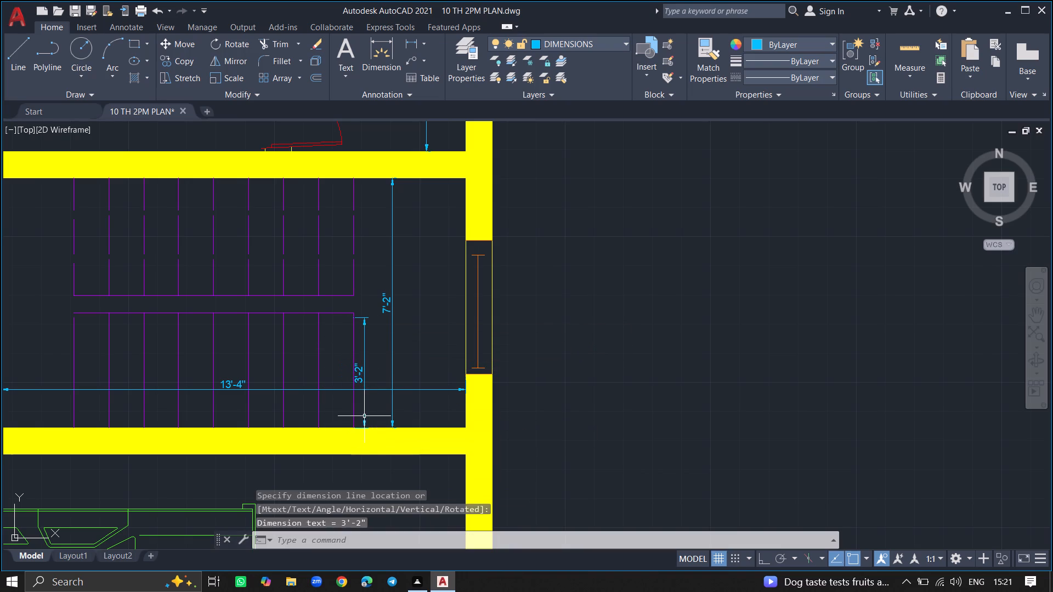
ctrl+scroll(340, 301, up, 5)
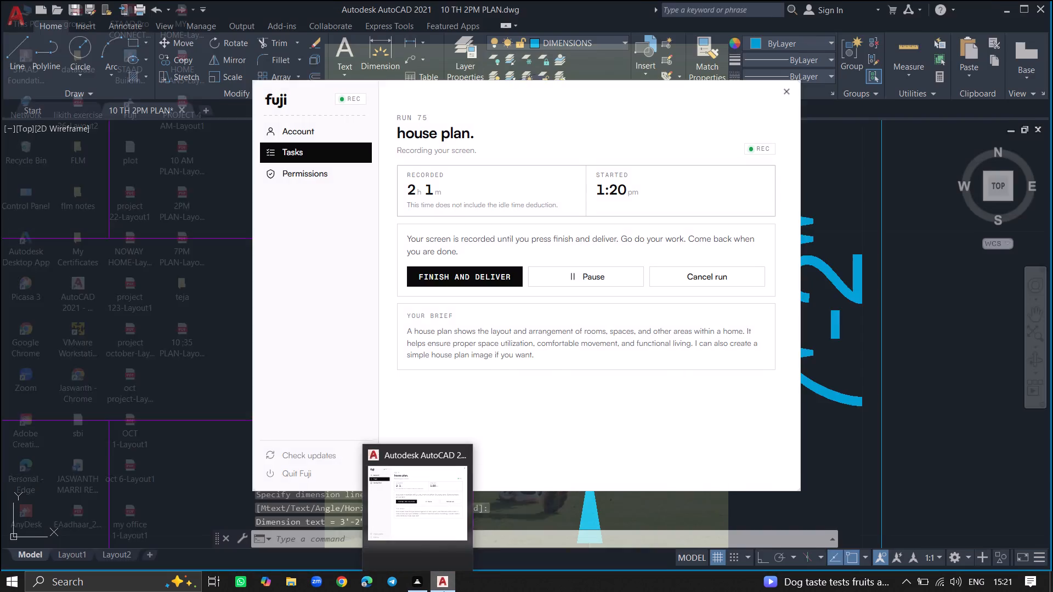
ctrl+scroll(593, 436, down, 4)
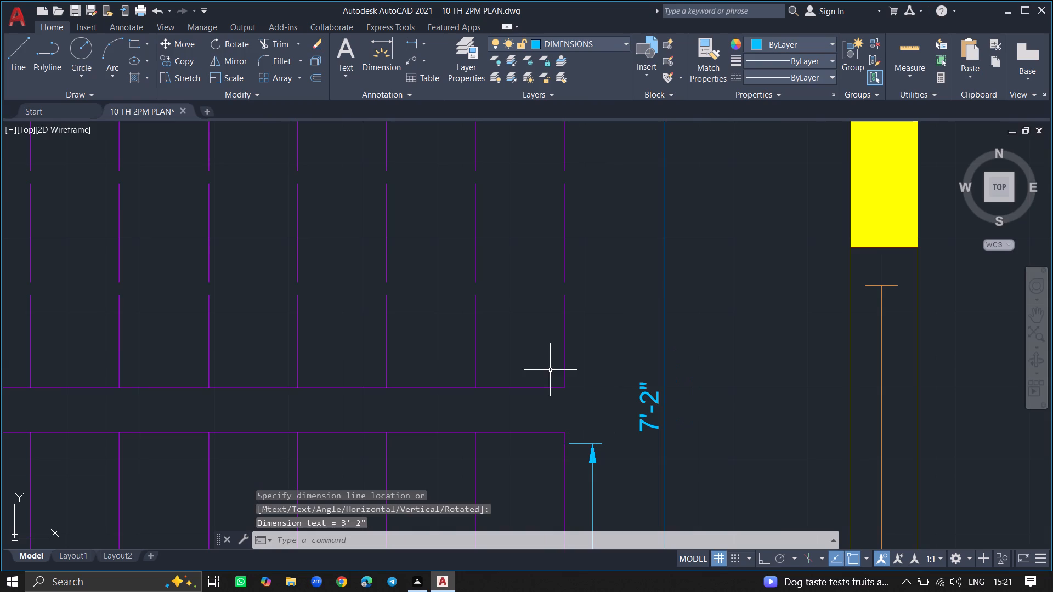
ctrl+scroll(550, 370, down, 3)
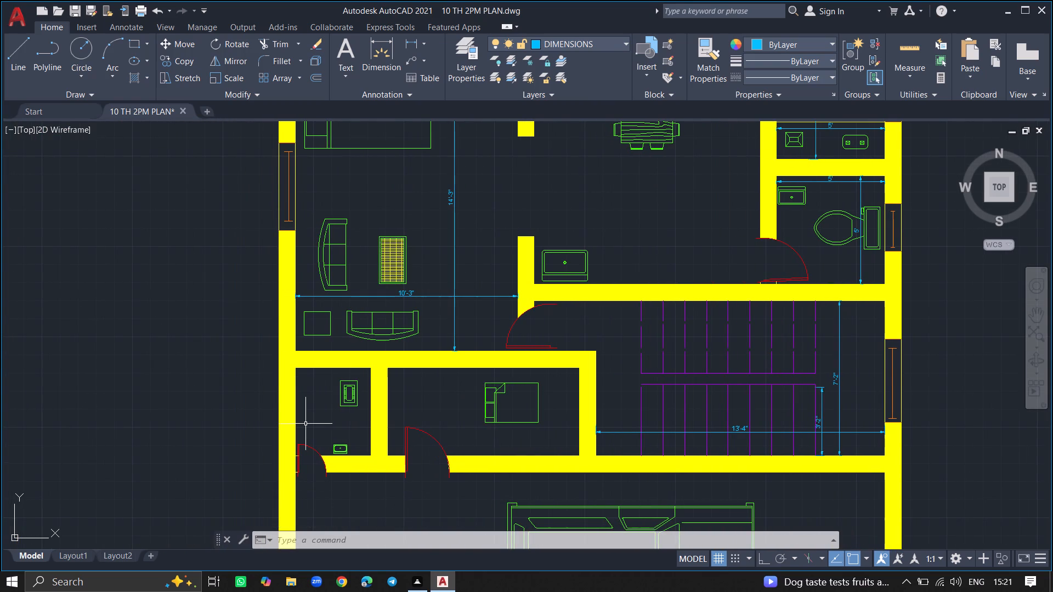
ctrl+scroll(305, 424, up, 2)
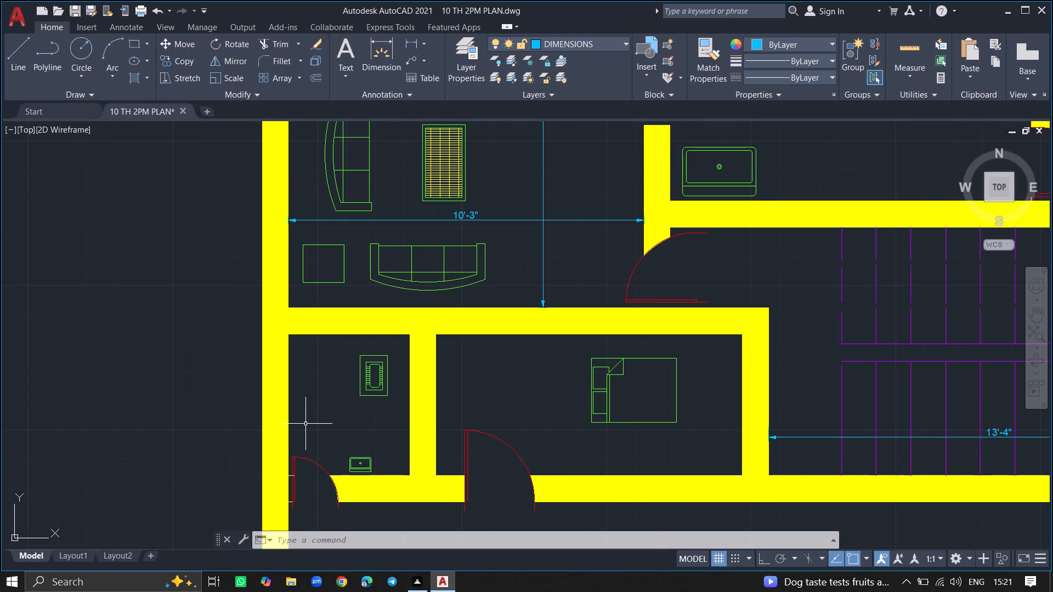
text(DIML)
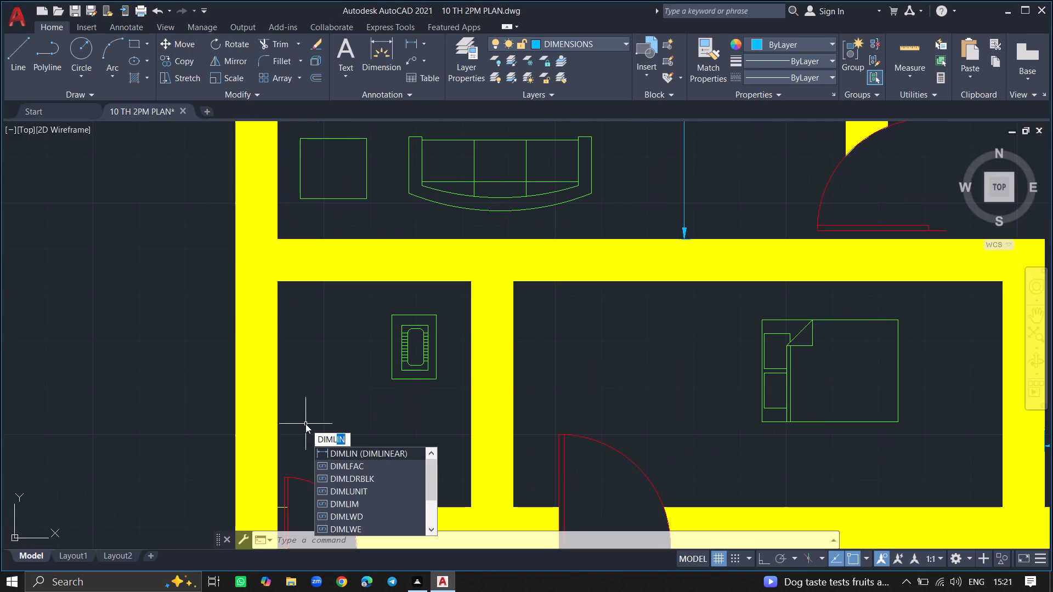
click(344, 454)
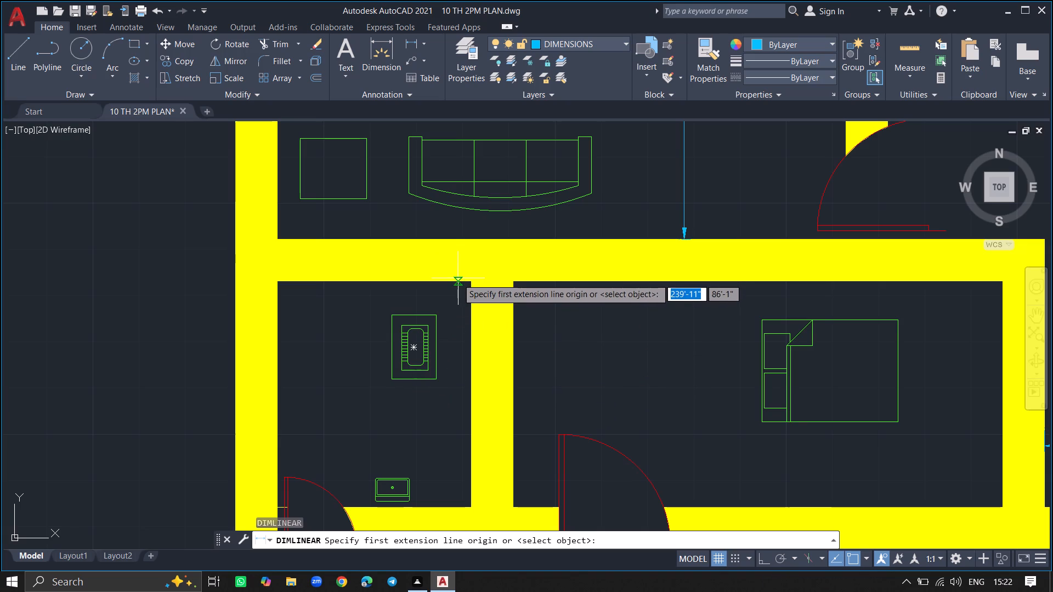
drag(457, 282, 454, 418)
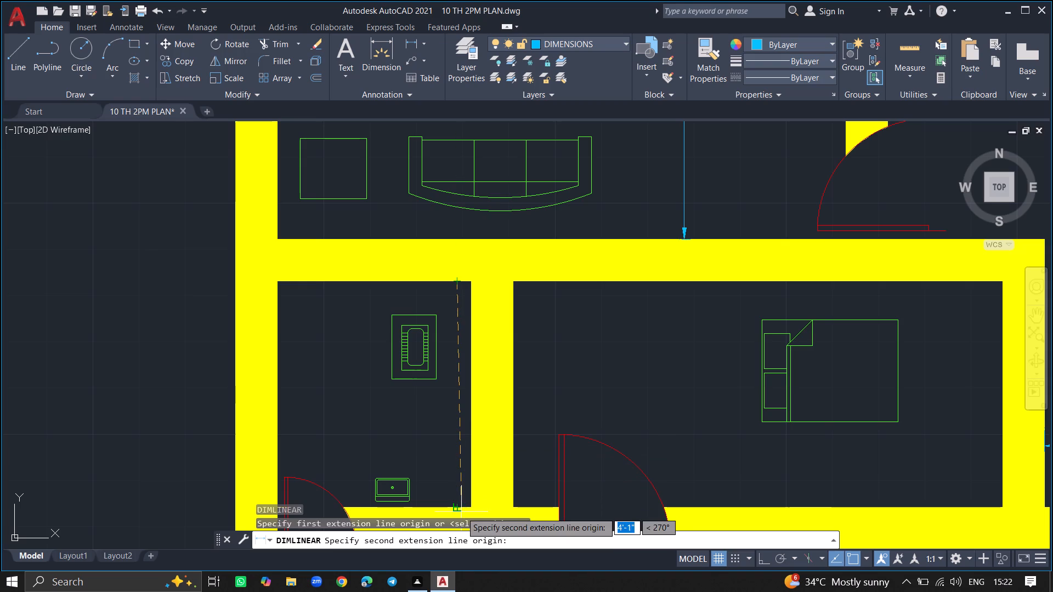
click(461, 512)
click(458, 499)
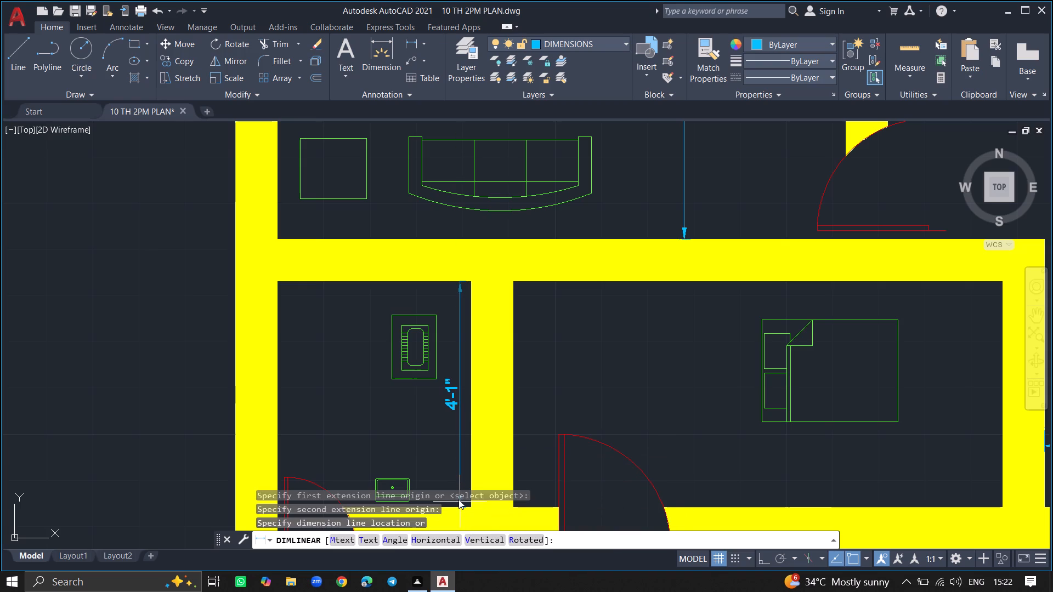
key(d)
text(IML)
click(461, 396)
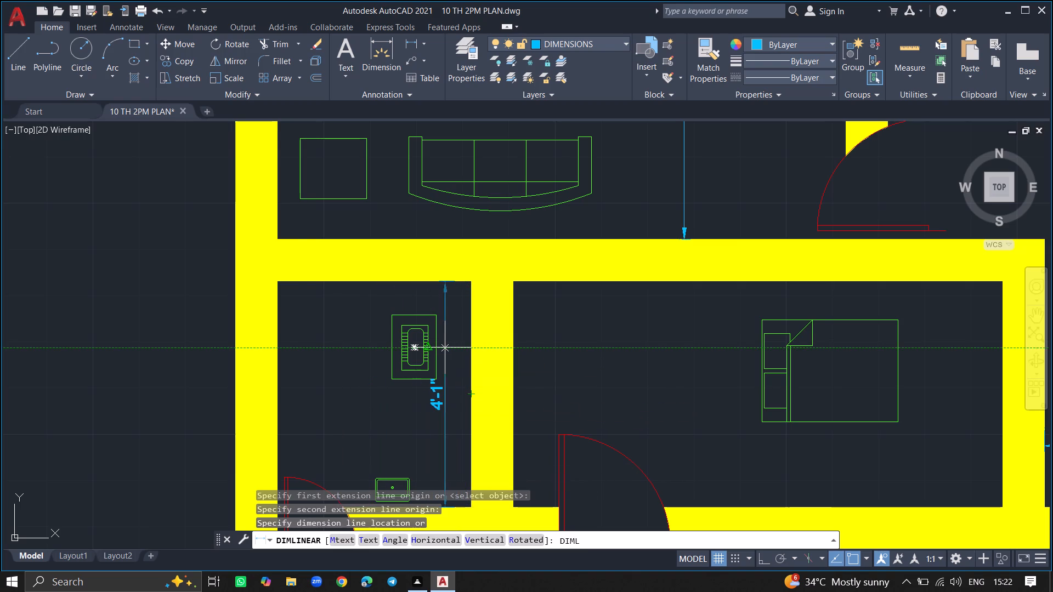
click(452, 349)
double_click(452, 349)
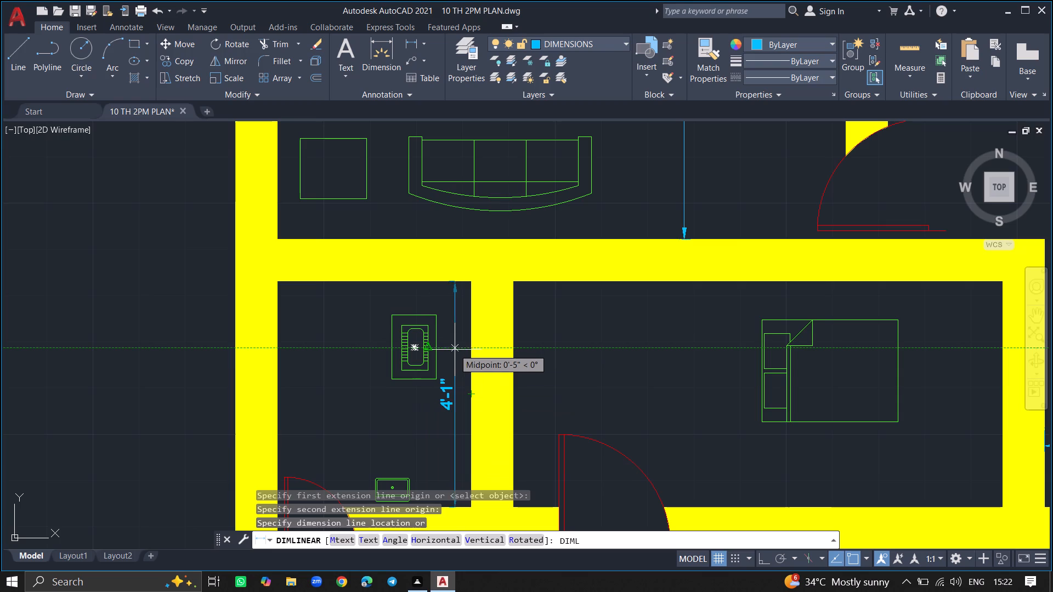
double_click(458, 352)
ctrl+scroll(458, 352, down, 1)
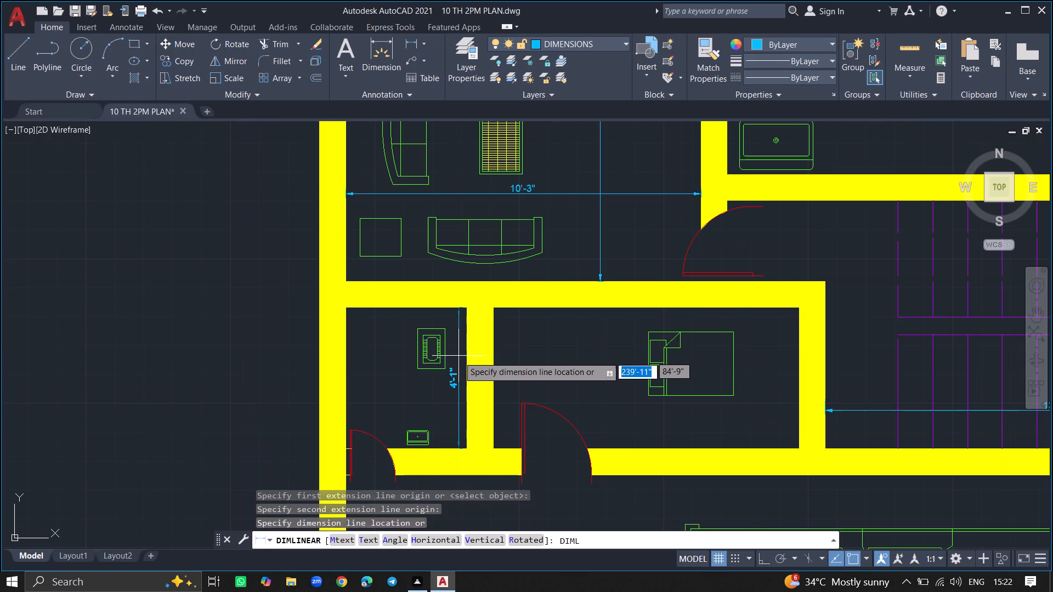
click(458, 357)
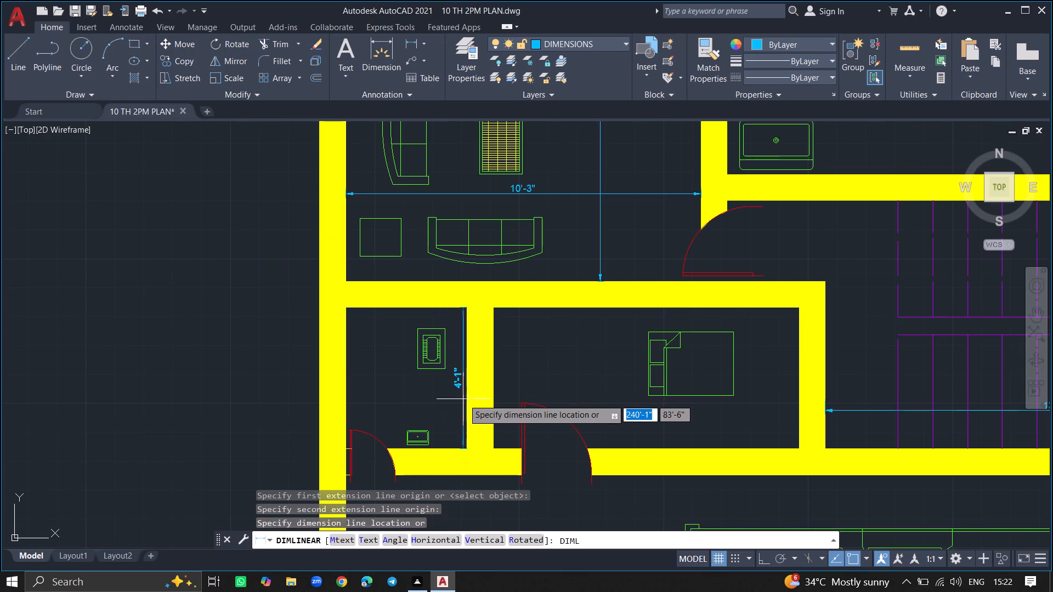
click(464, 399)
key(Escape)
Add a vertical linear dimension between the north and south inner wall faces of the small southwest toilet, placed just west of its east partition.
text(DIML)
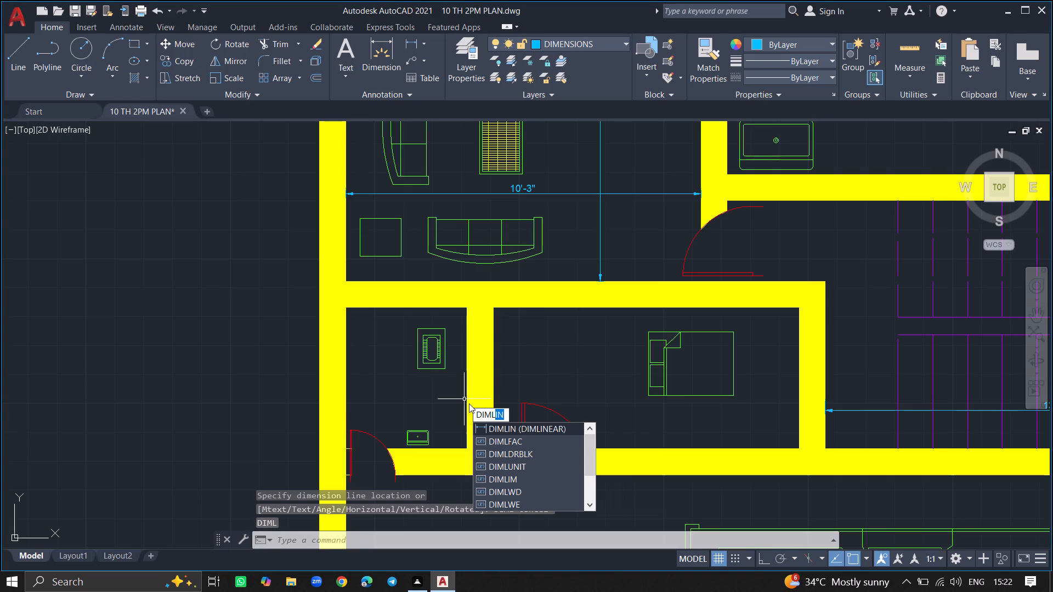
click(488, 429)
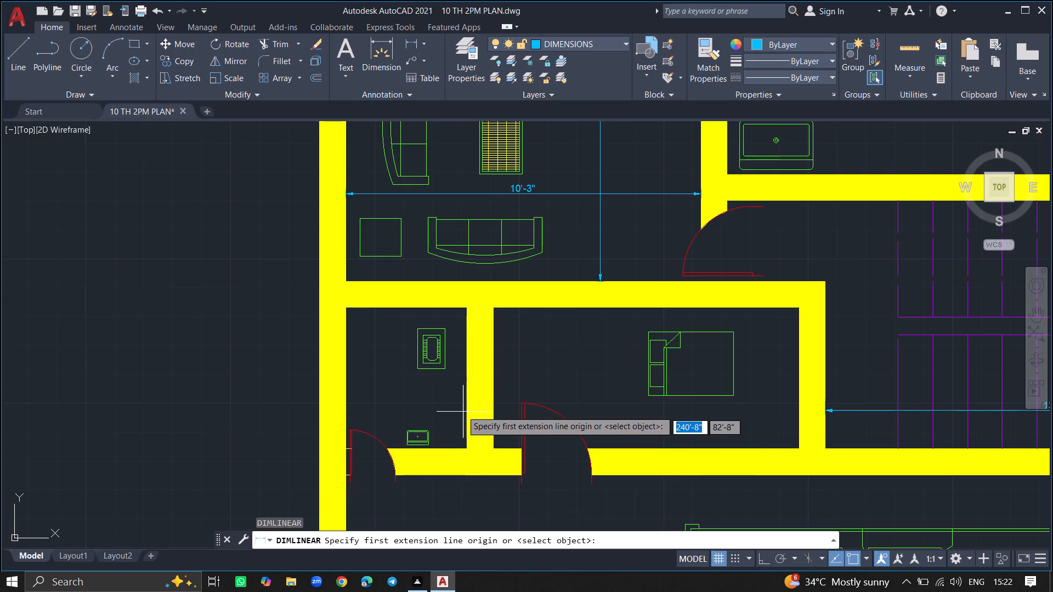
ctrl+scroll(448, 384, up, 4)
ctrl+scroll(456, 333, down, 4)
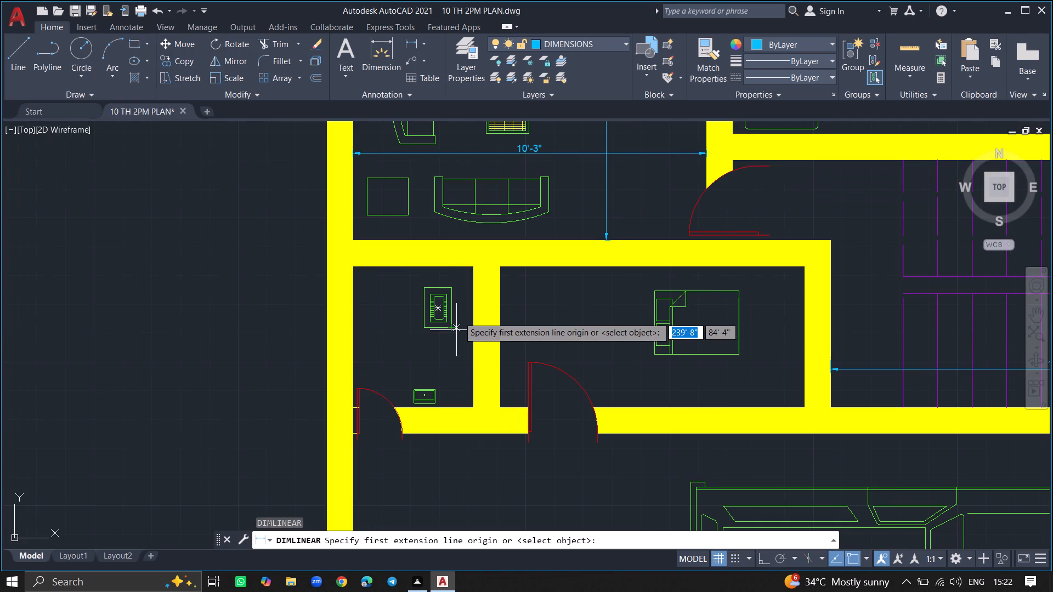
drag(462, 266, 461, 274)
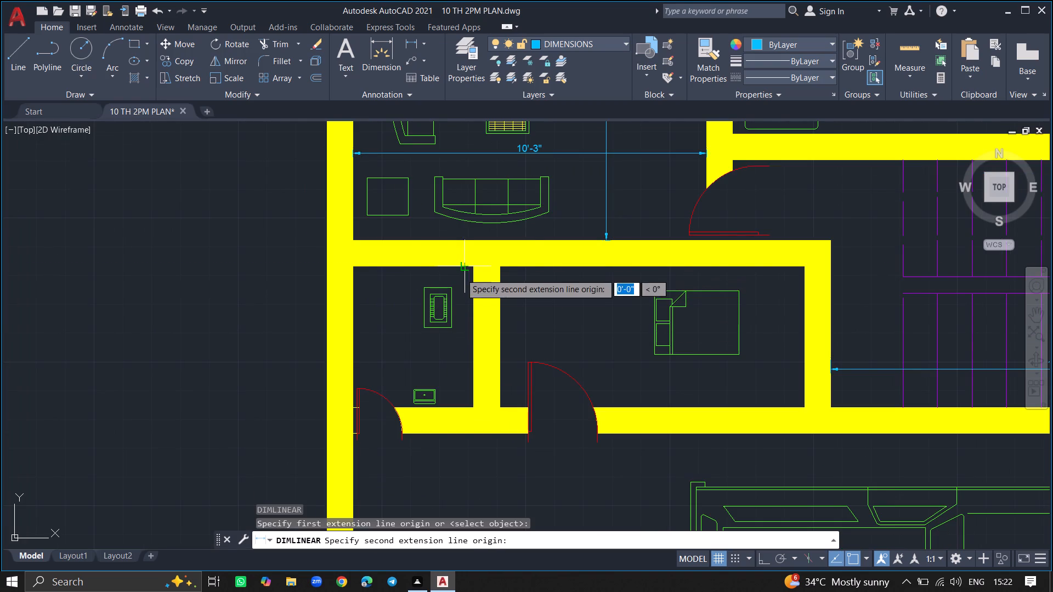
drag(461, 274, 465, 372)
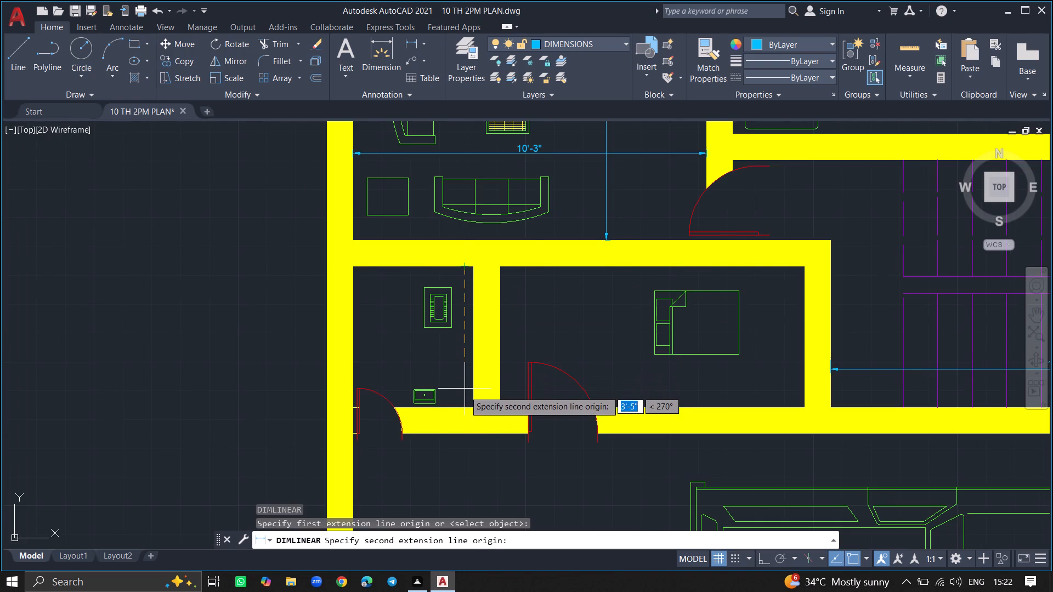
click(465, 414)
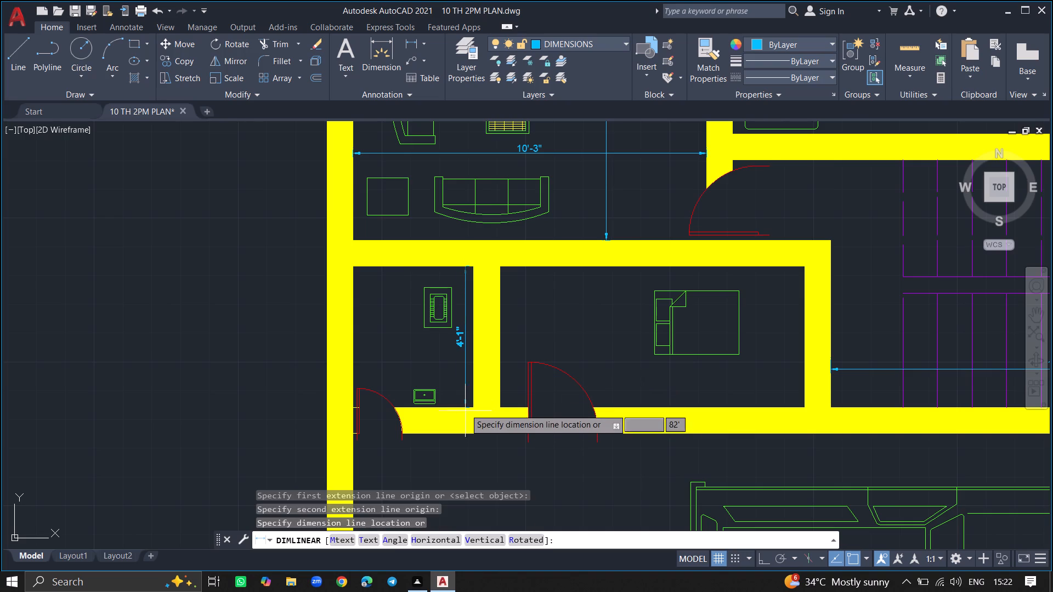
click(465, 388)
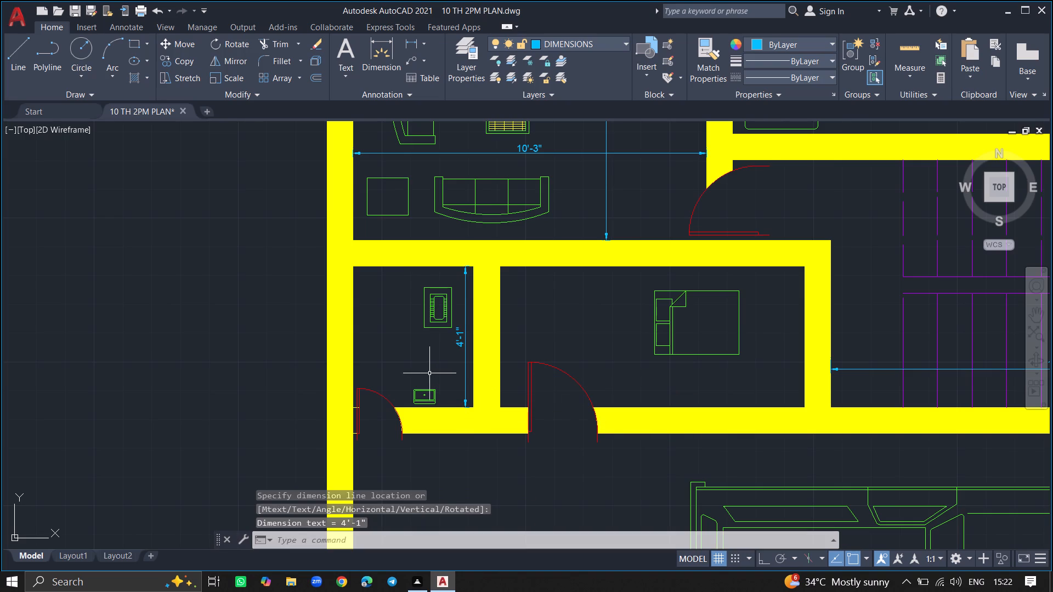
Add a horizontal linear dimension between the southwest toilet's east and west inner wall faces, placed just north of the squat pan.
key(d)
text(IM)
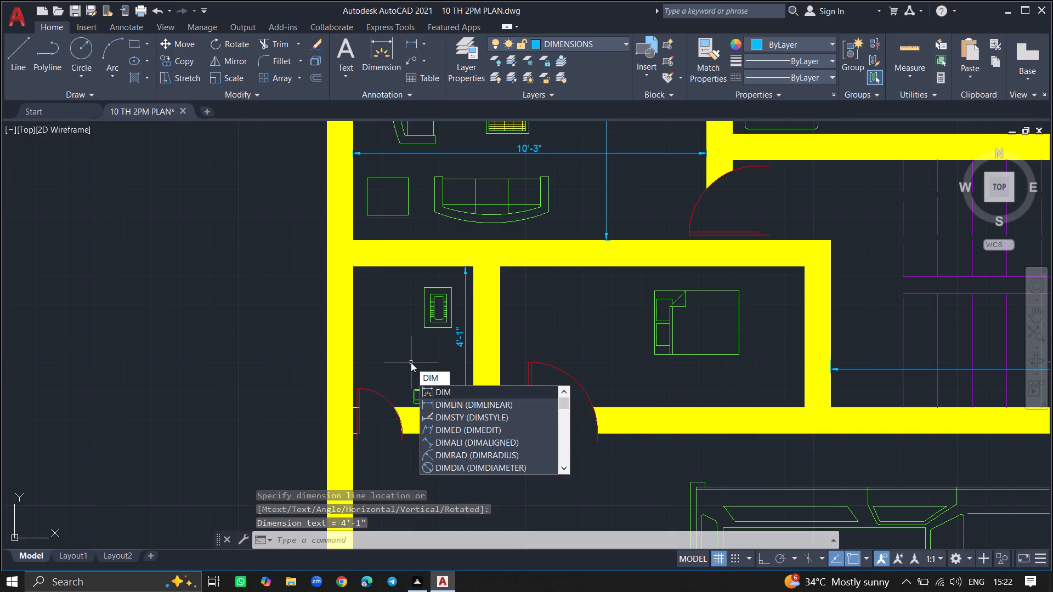
click(453, 399)
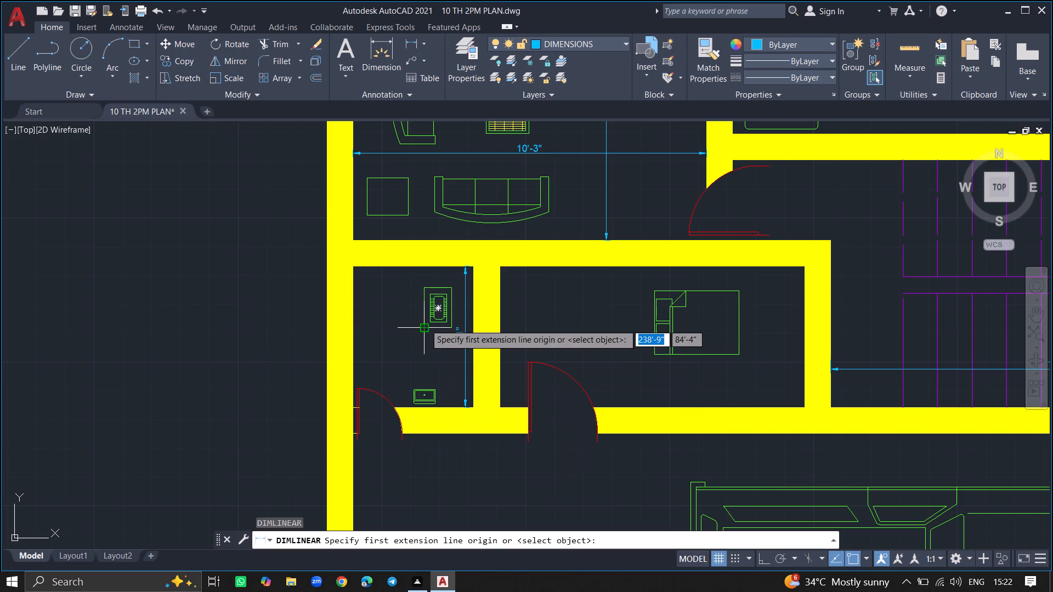
ctrl+scroll(425, 324, up, 4)
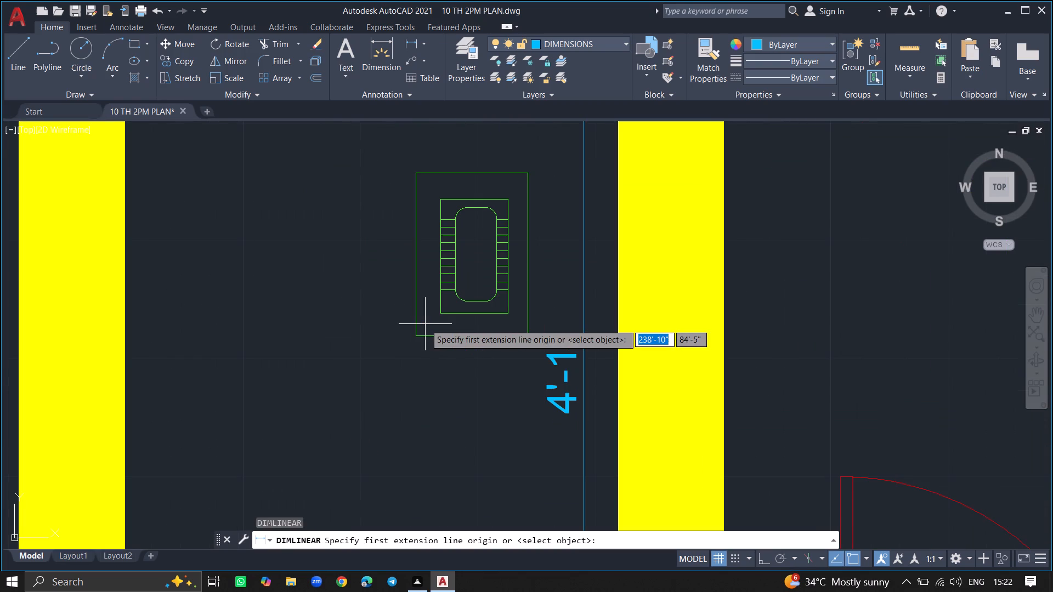
ctrl+scroll(425, 324, up, 2)
ctrl+scroll(425, 324, down, 3)
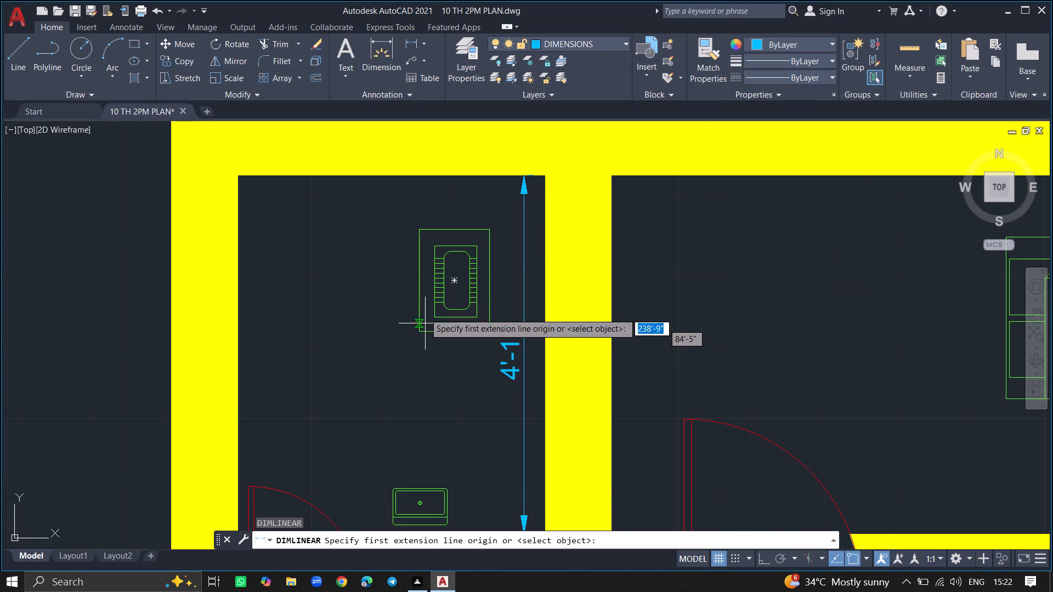
ctrl+scroll(437, 207, up, 3)
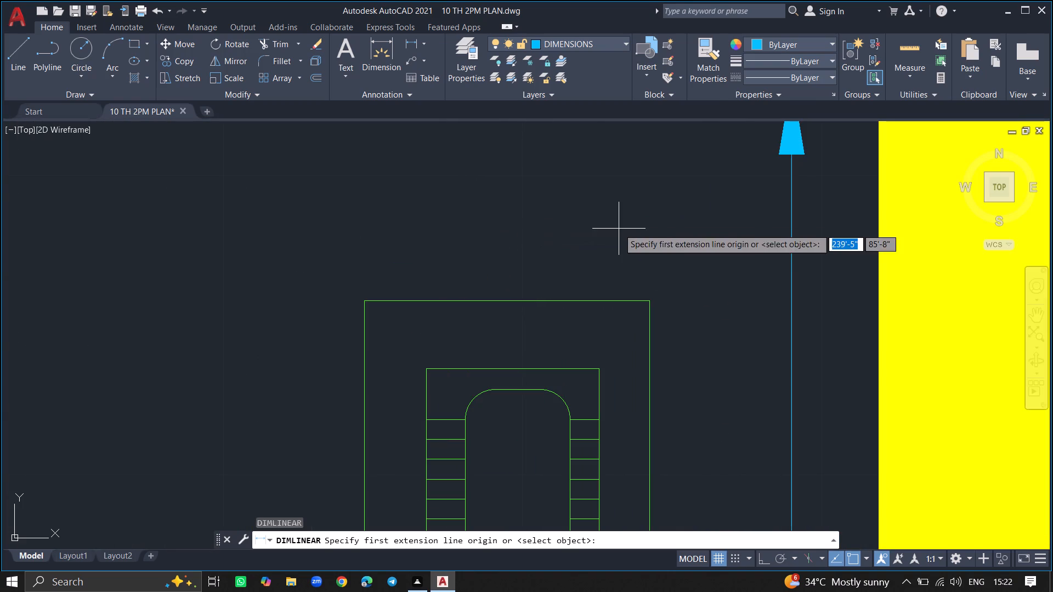
click(893, 227)
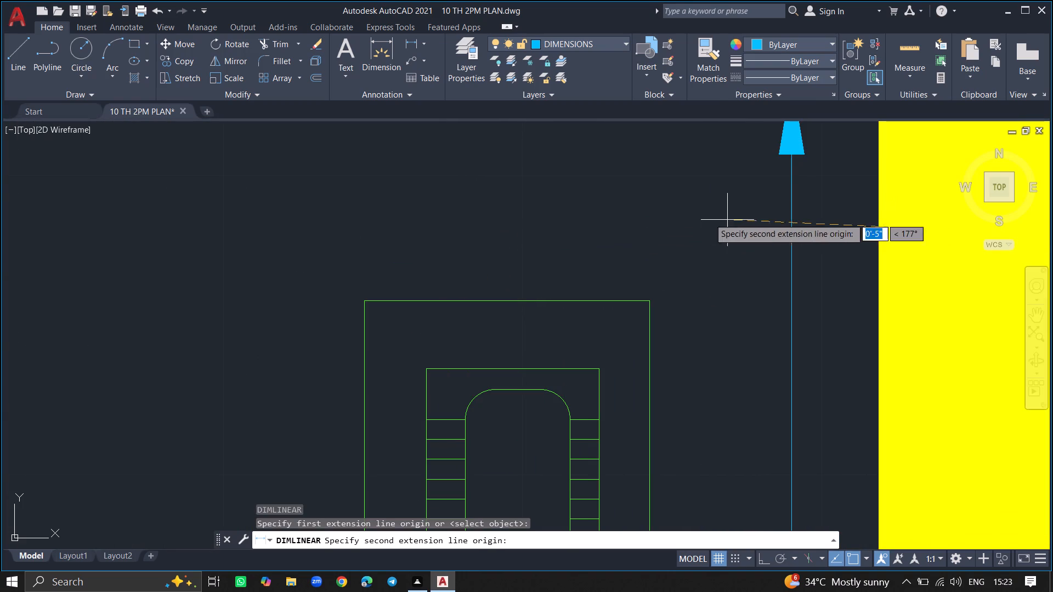
ctrl+scroll(473, 236, down, 3)
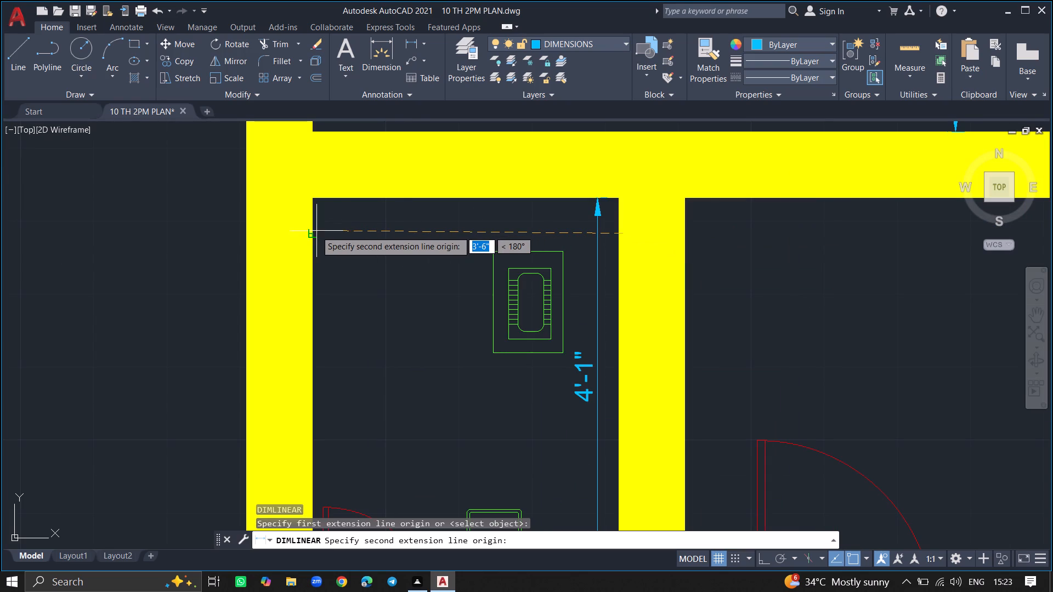
click(309, 231)
click(309, 241)
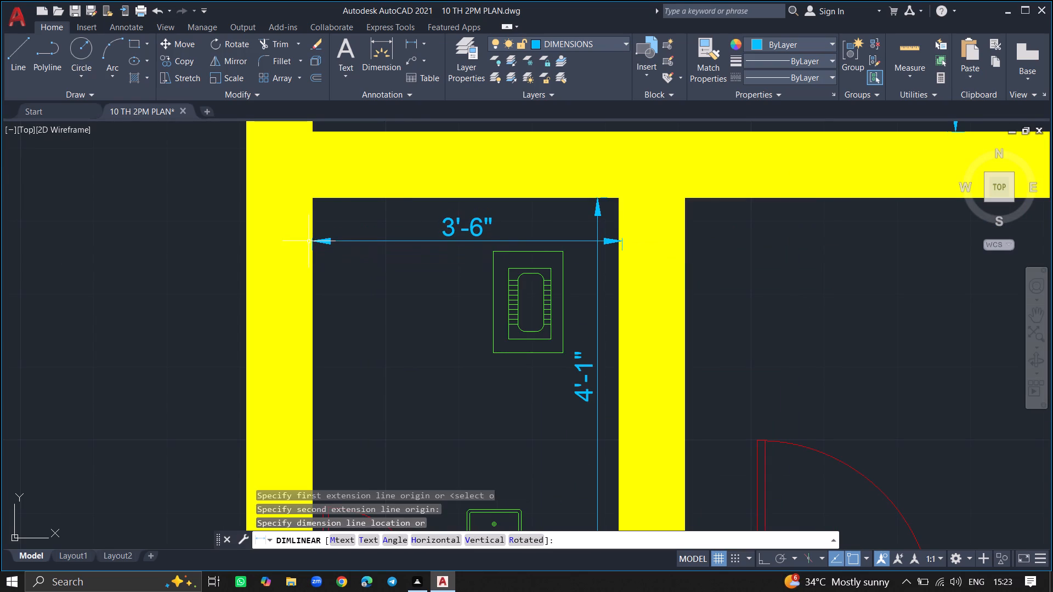
Add a vertical linear dimension between the north and south inner wall faces of the small room west of the staircase, placed east of the bed.
ctrl+scroll(361, 316, down, 4)
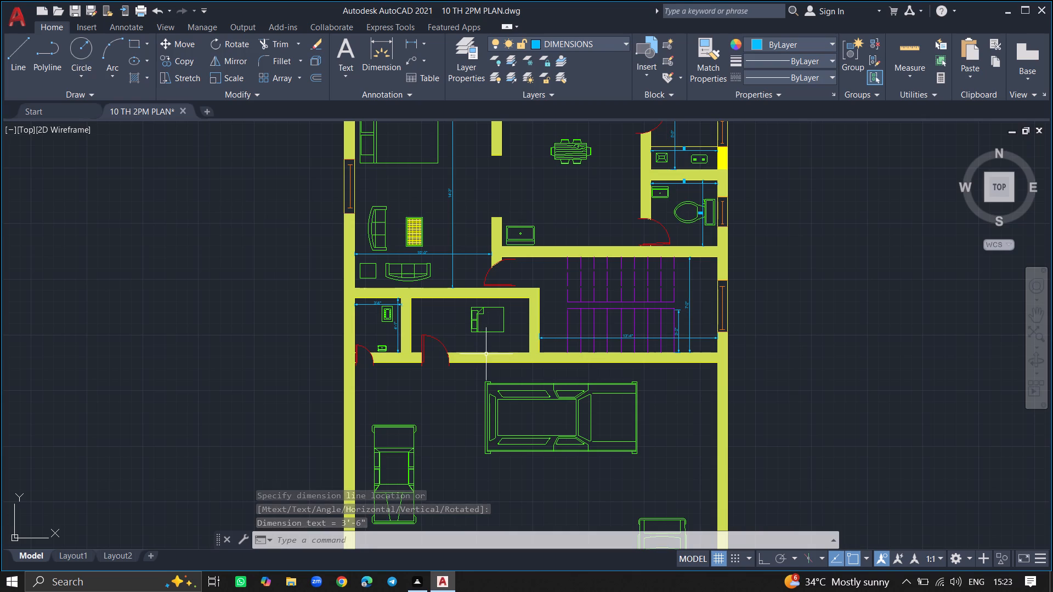
ctrl+scroll(482, 350, up, 1)
text(DIML)
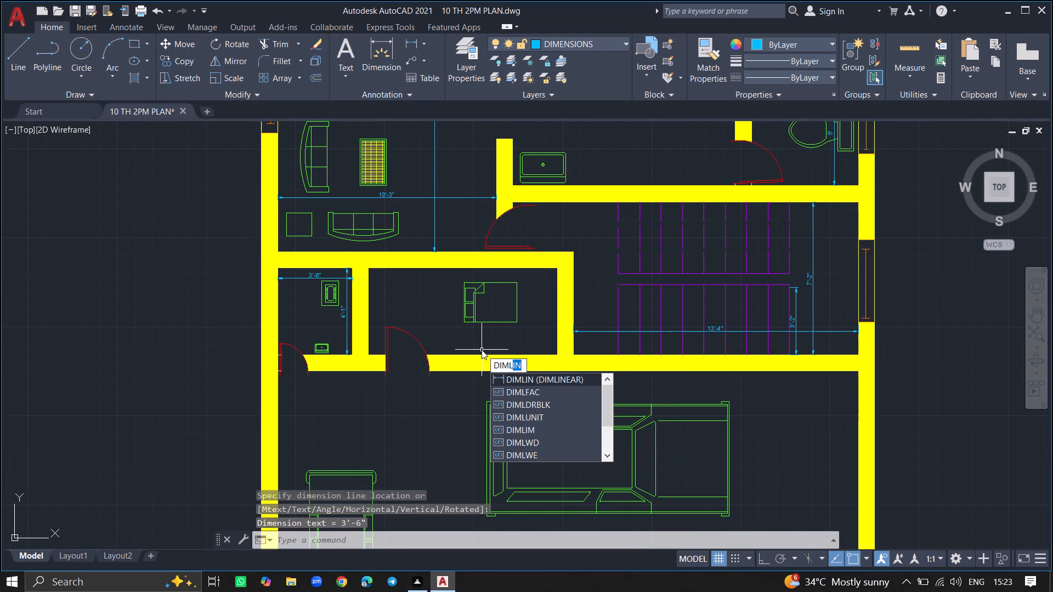
click(507, 378)
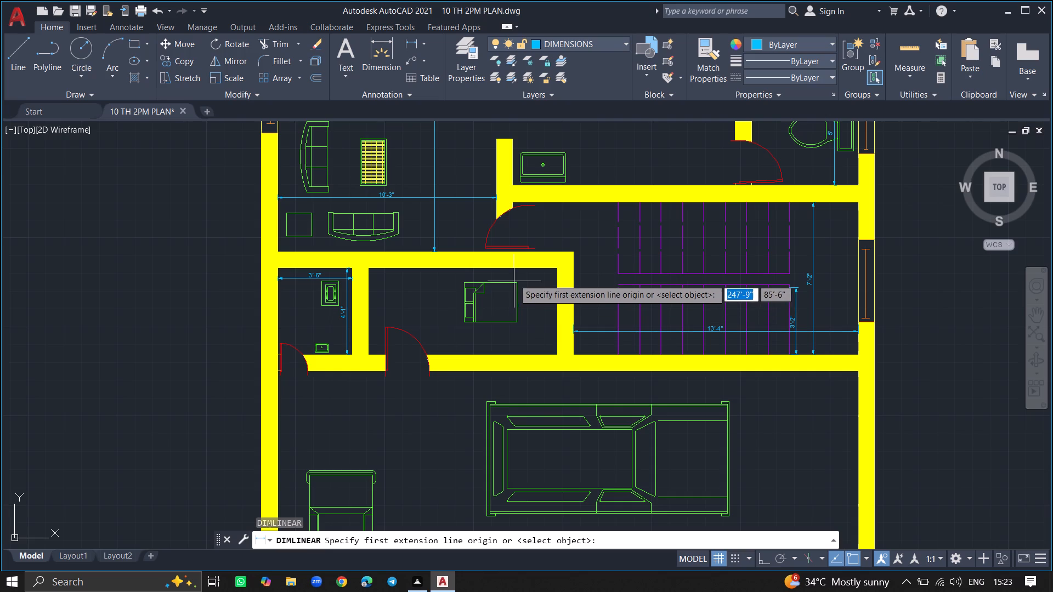
ctrl+scroll(540, 266, up, 4)
click(540, 266)
ctrl+scroll(550, 368, down, 2)
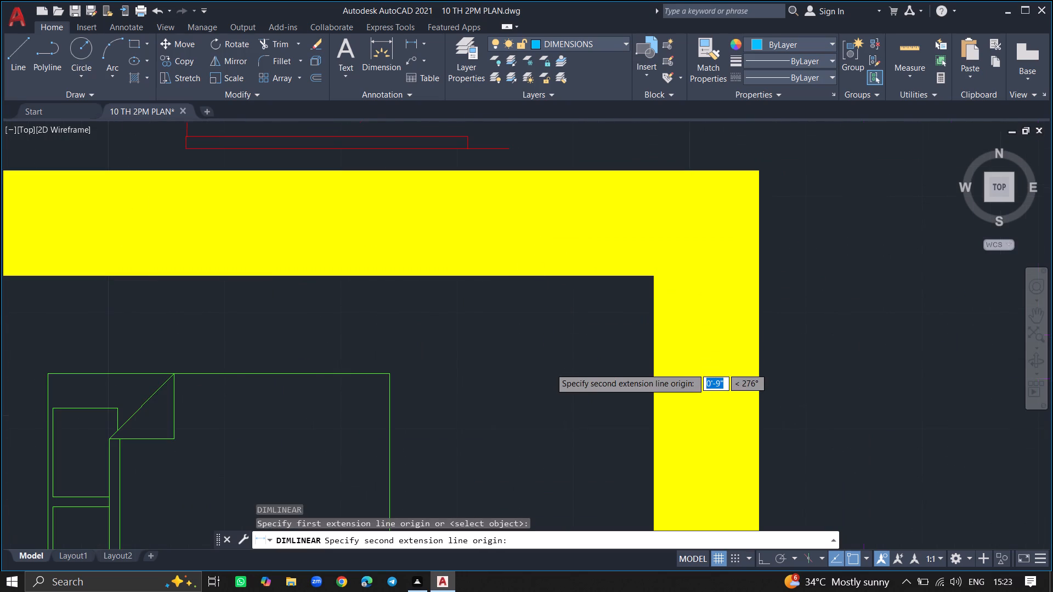
ctrl+scroll(550, 368, down, 2)
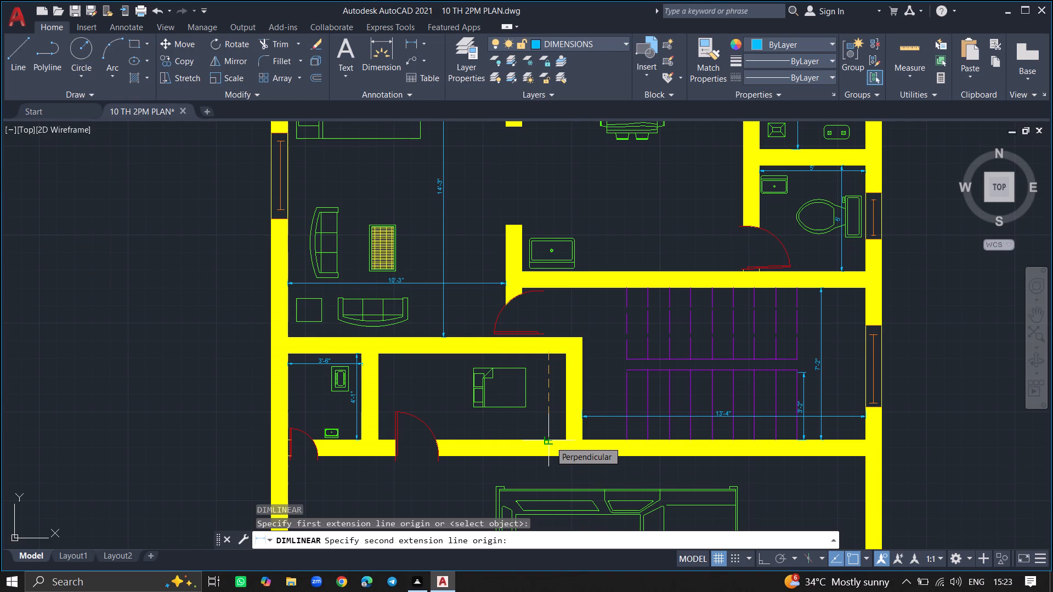
click(548, 442)
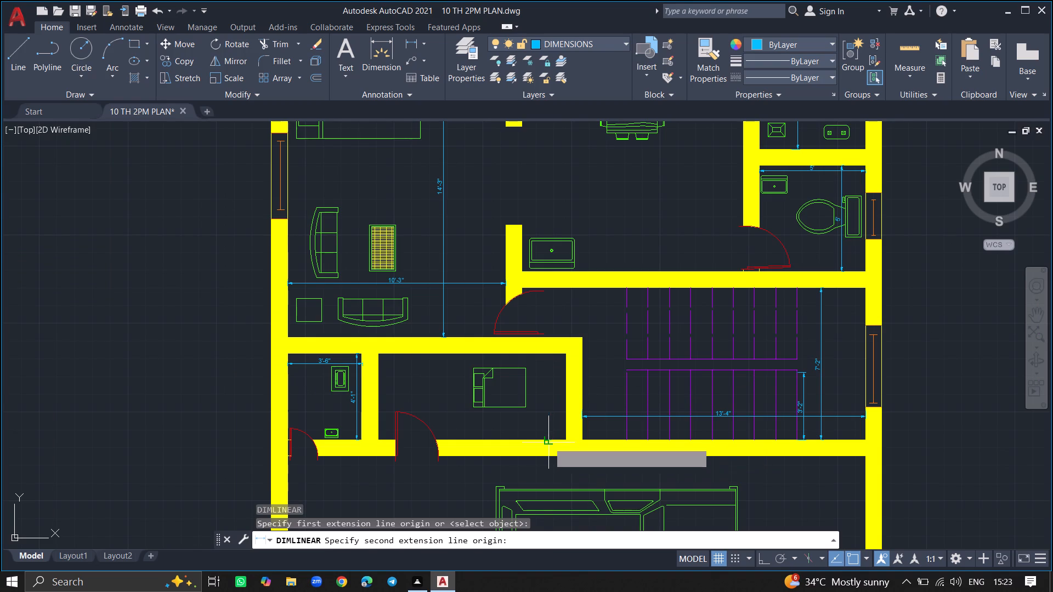
click(548, 425)
ctrl+scroll(542, 386, up, 2)
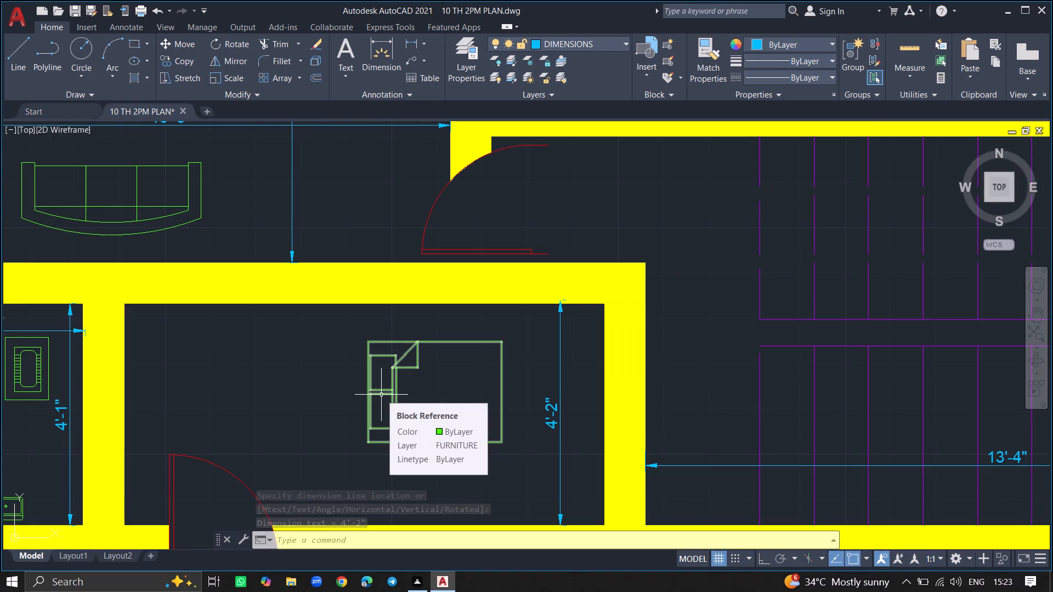
Add a horizontal linear dimension between the east and west inner wall faces of the small room west of the staircase, across the bed.
text(DIML)
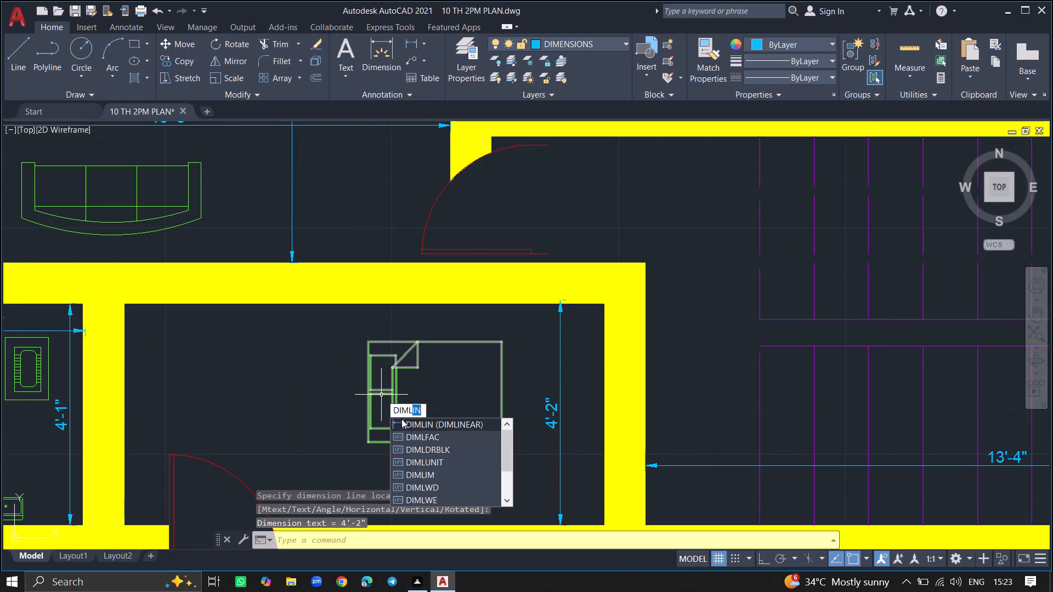
click(403, 422)
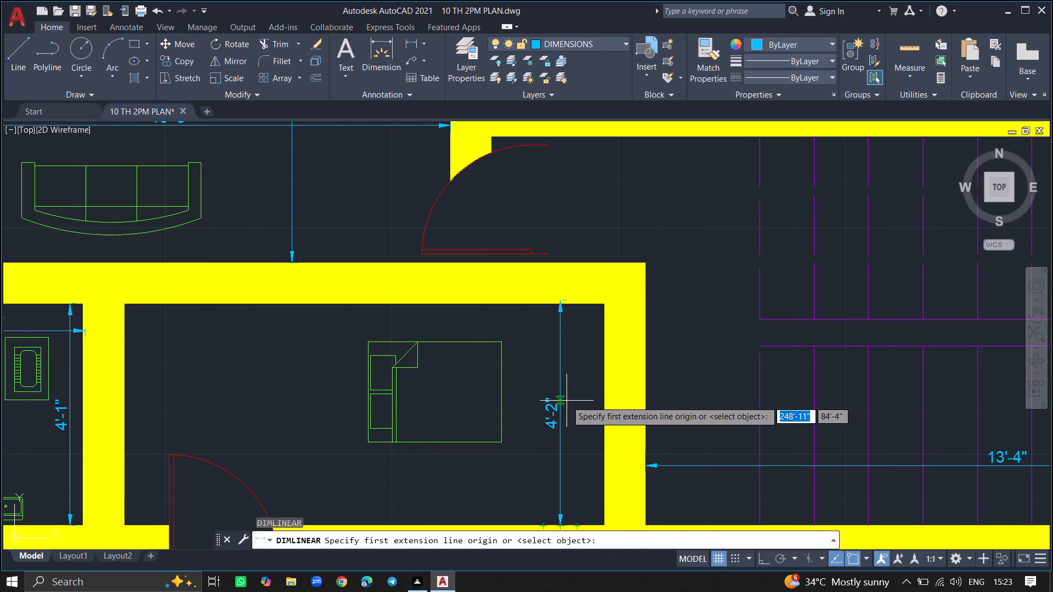
click(607, 396)
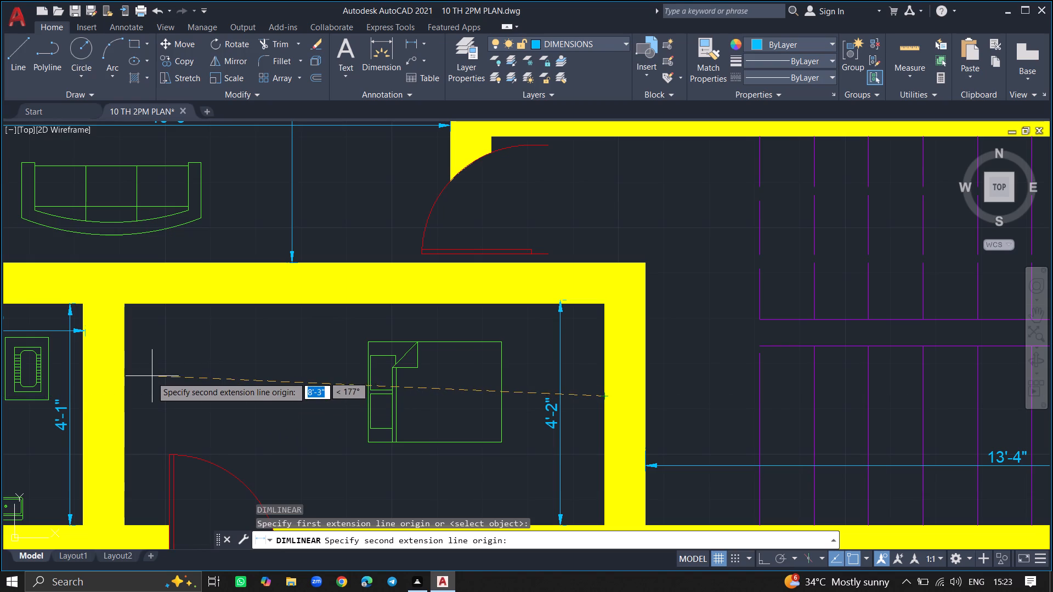
click(123, 383)
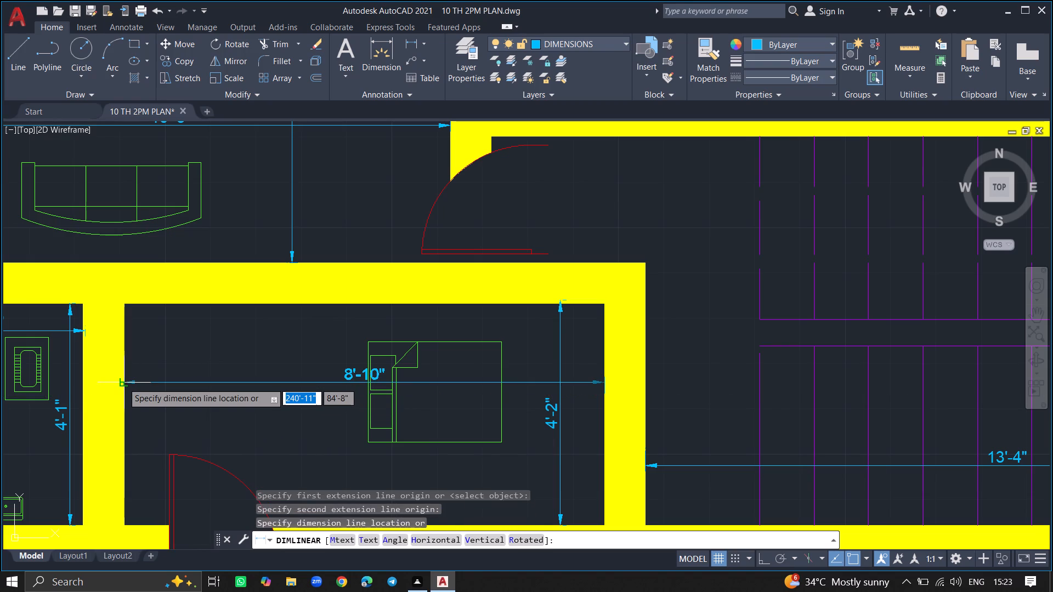
click(123, 377)
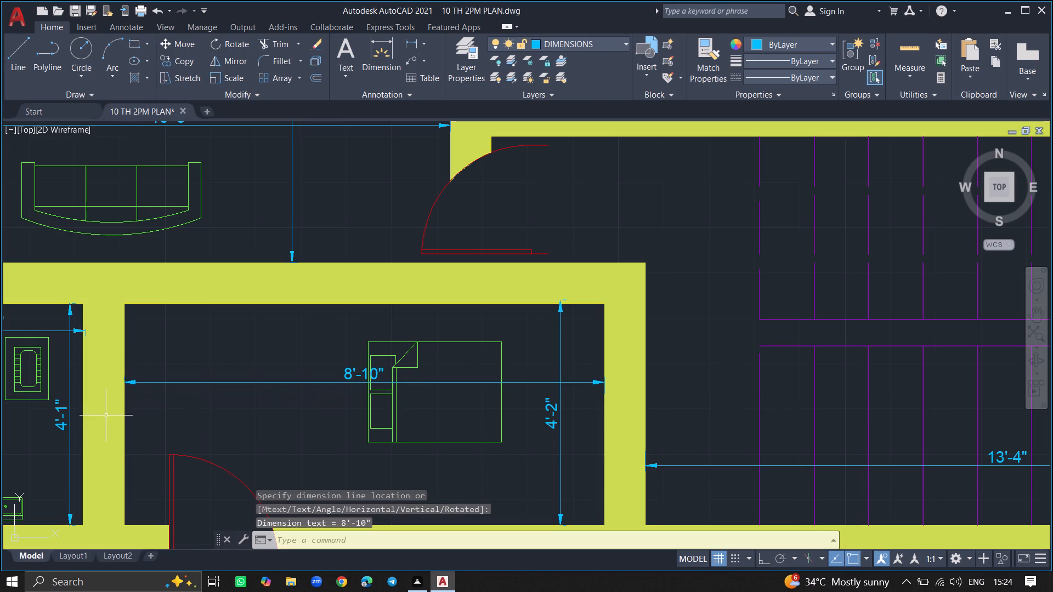
Add a vertical linear dimension between the parking area's north and south inner wall faces, placed between the west car and the north car.
ctrl+scroll(106, 415, down, 2)
ctrl+scroll(165, 360, down, 2)
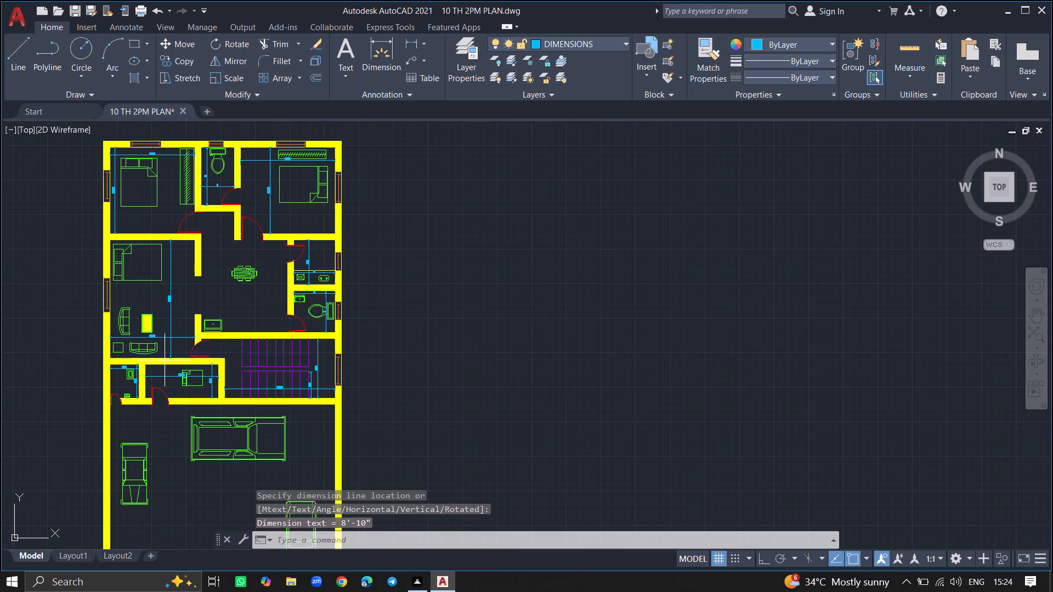
ctrl+scroll(152, 395, down, 2)
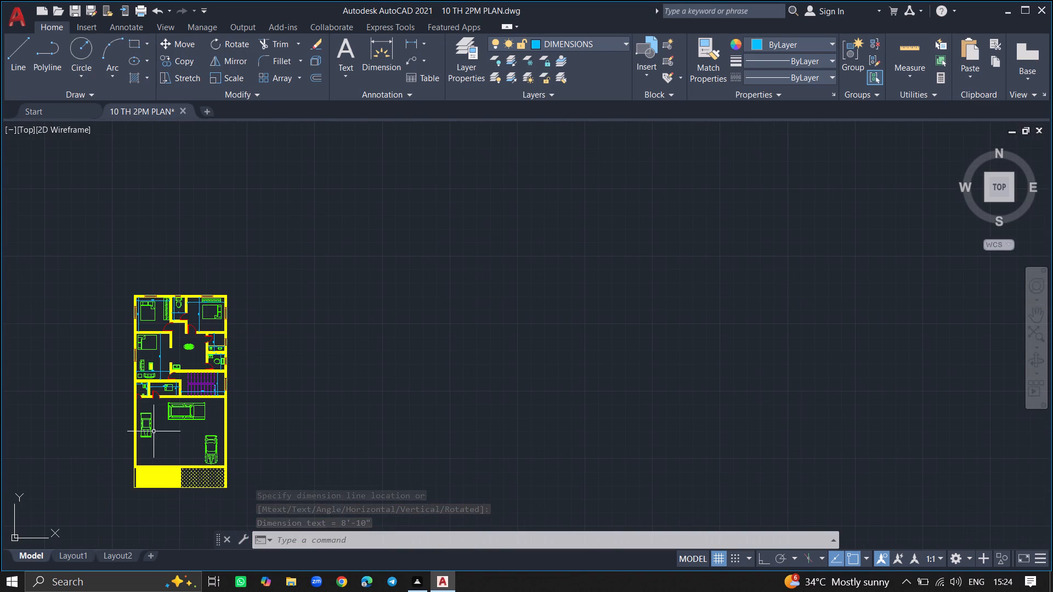
ctrl+scroll(154, 443, up, 2)
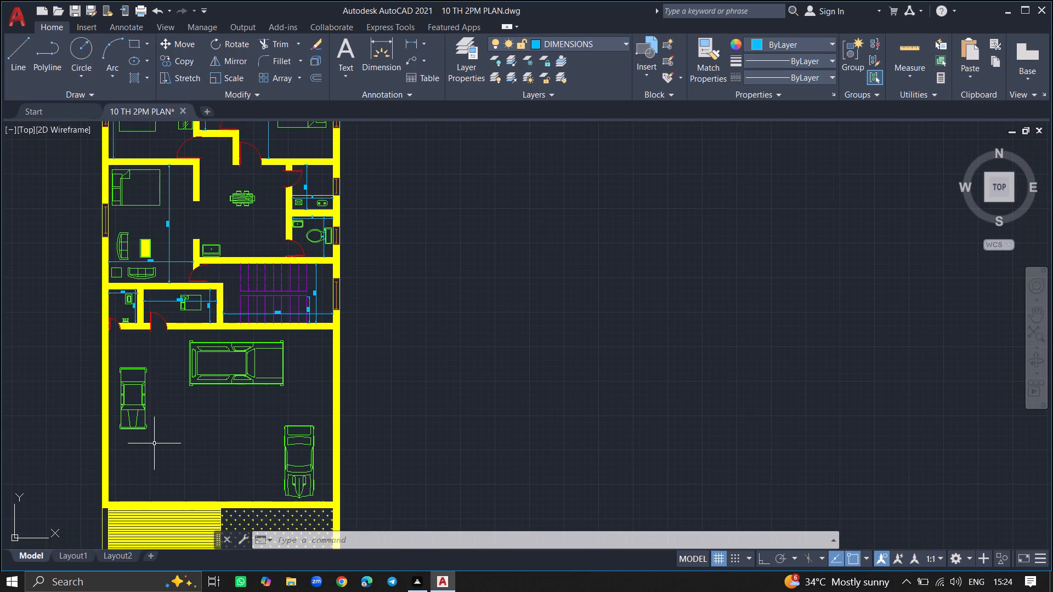
text(DIML)
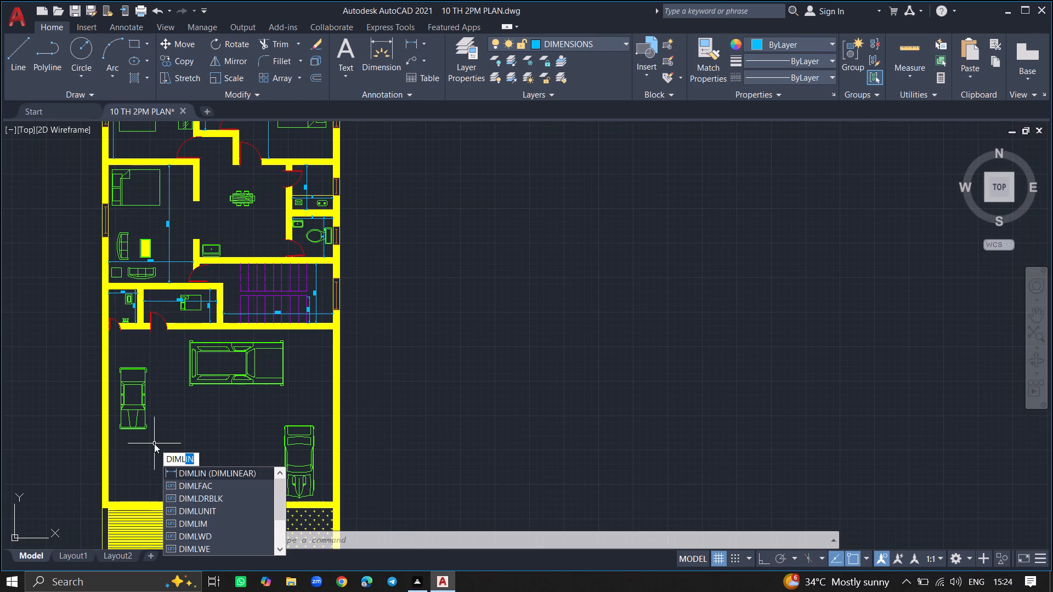
click(175, 471)
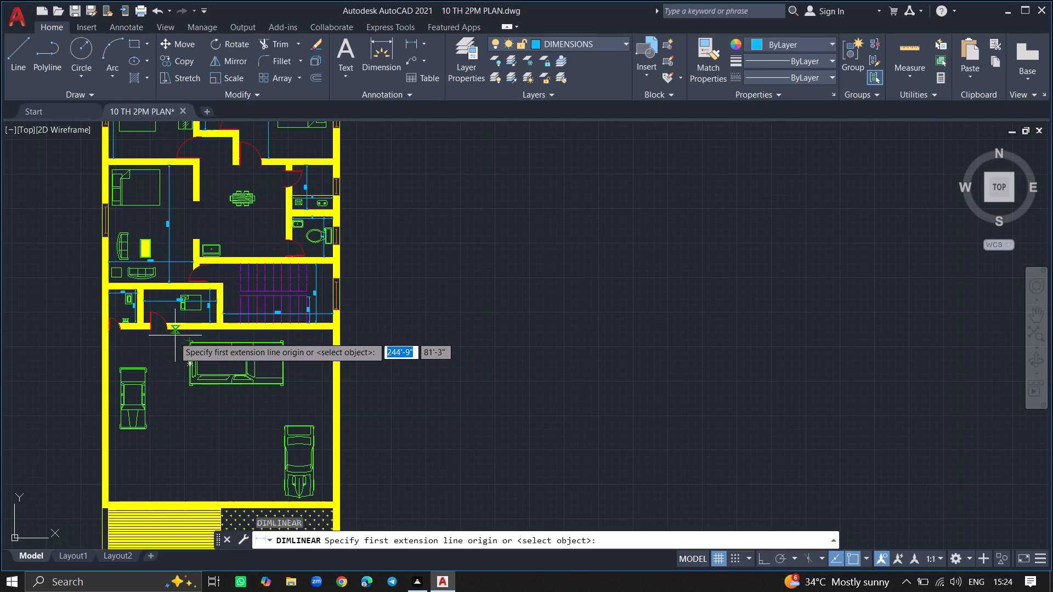
ctrl+scroll(173, 337, up, 3)
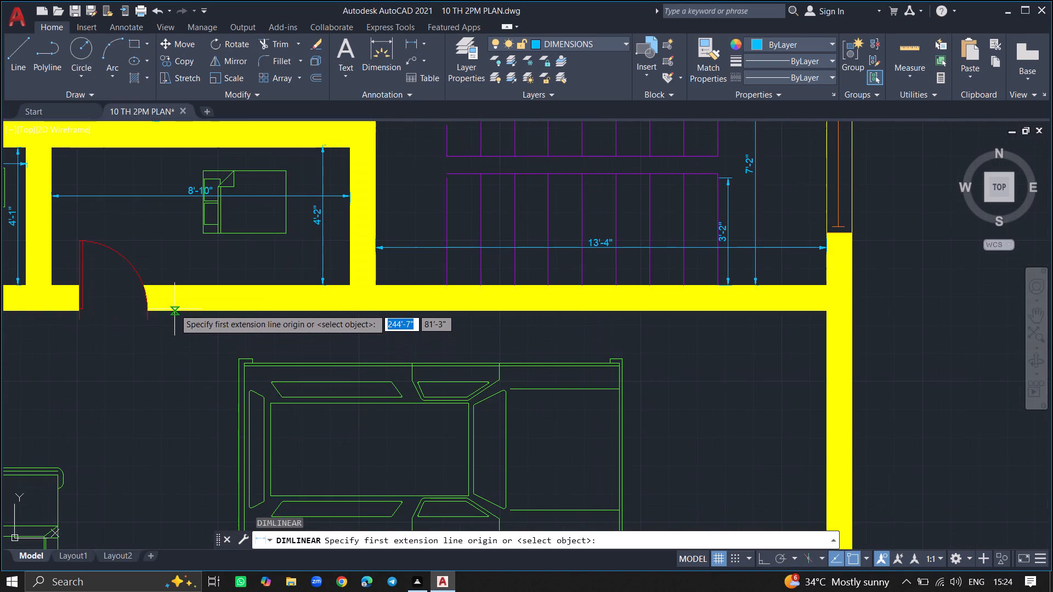
drag(174, 308, 178, 435)
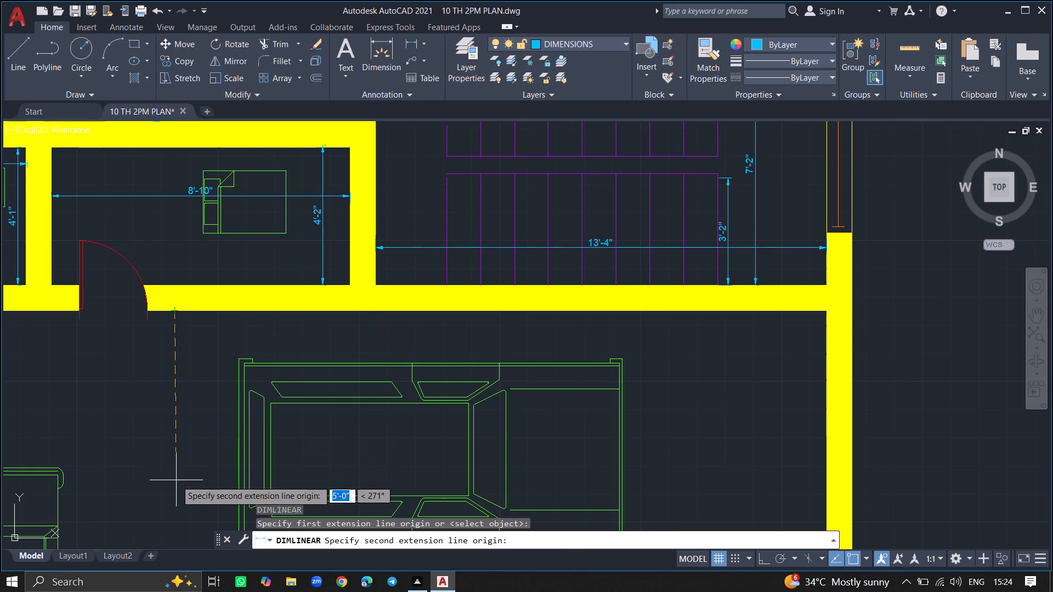
ctrl+scroll(176, 480, down, 2)
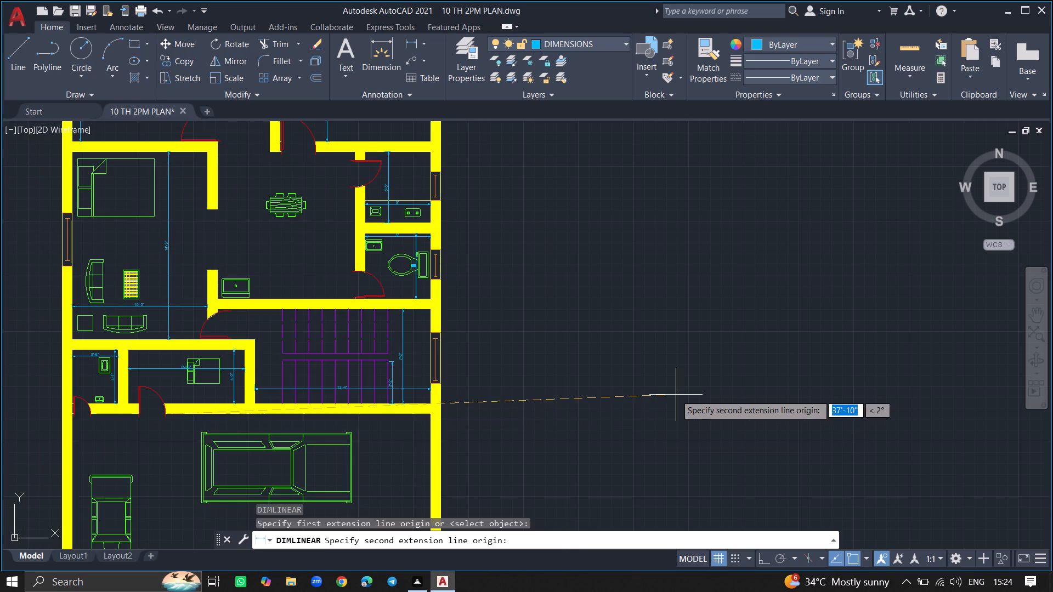
ctrl+scroll(296, 346, down, 5)
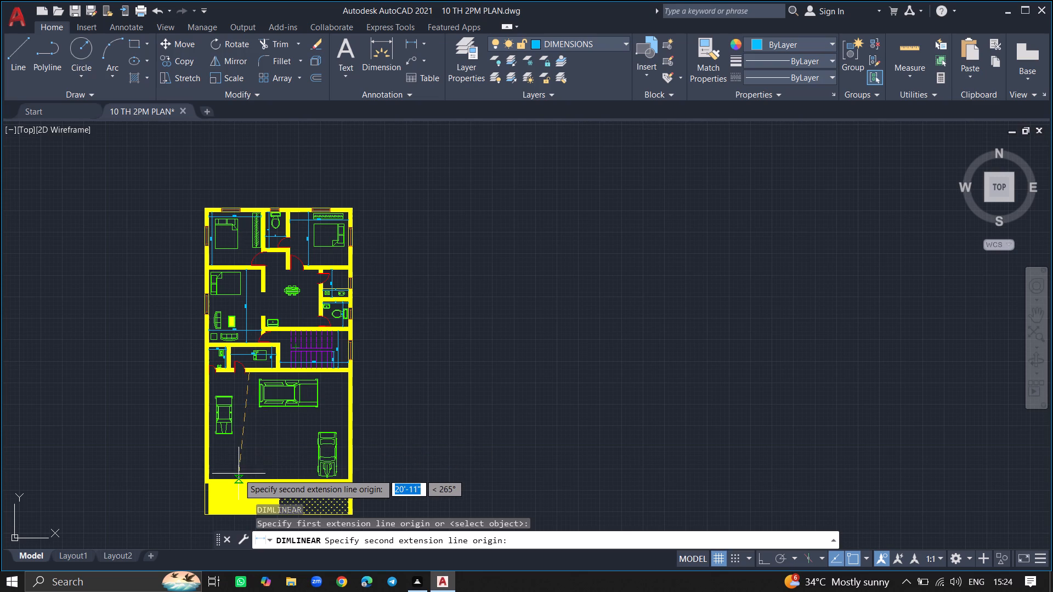
ctrl+scroll(241, 474, up, 3)
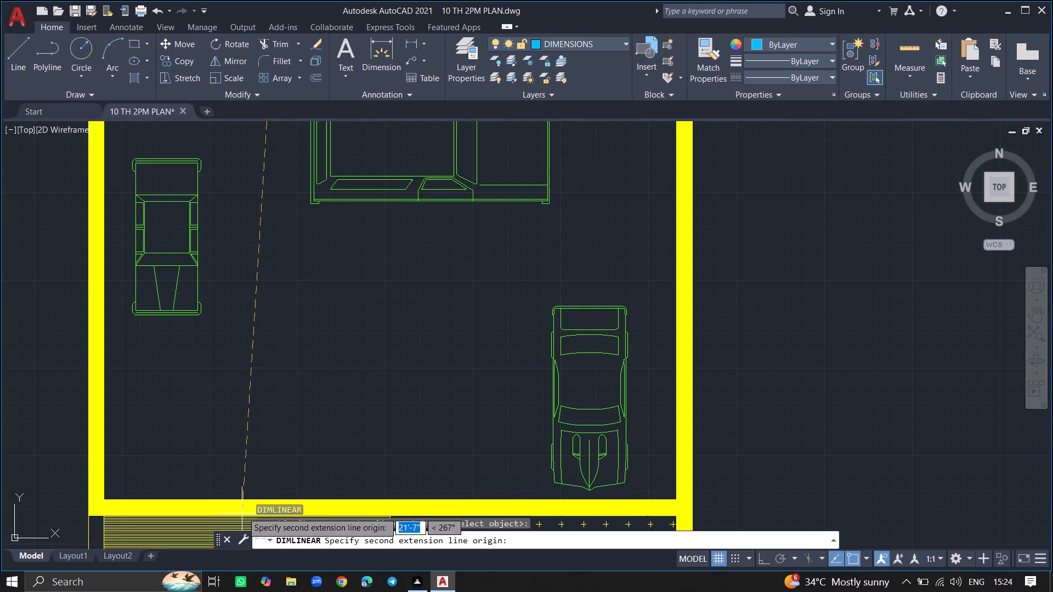
ctrl+scroll(246, 504, up, 3)
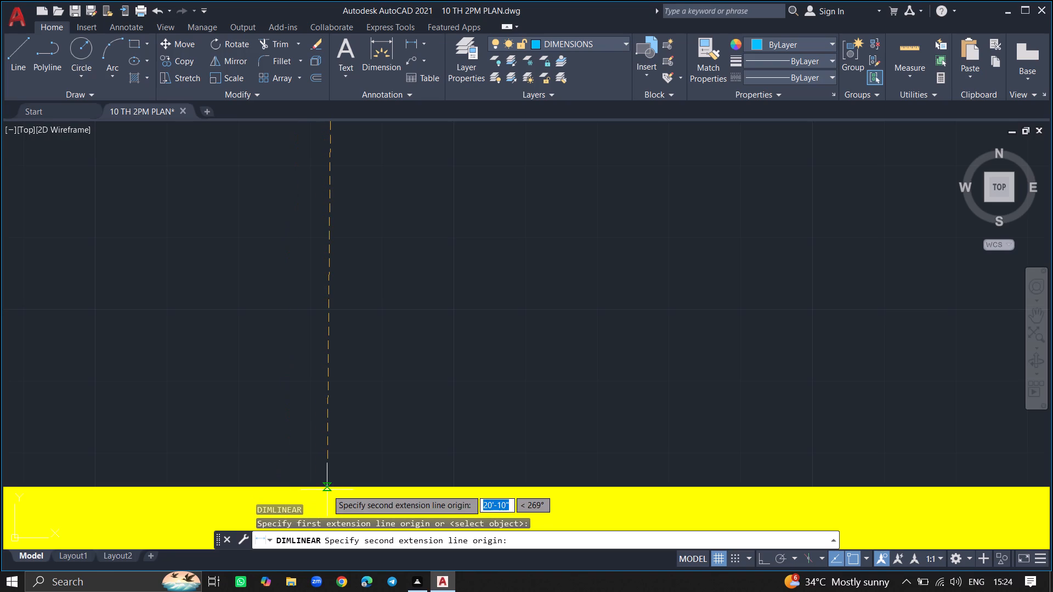
ctrl+scroll(327, 489, down, 2)
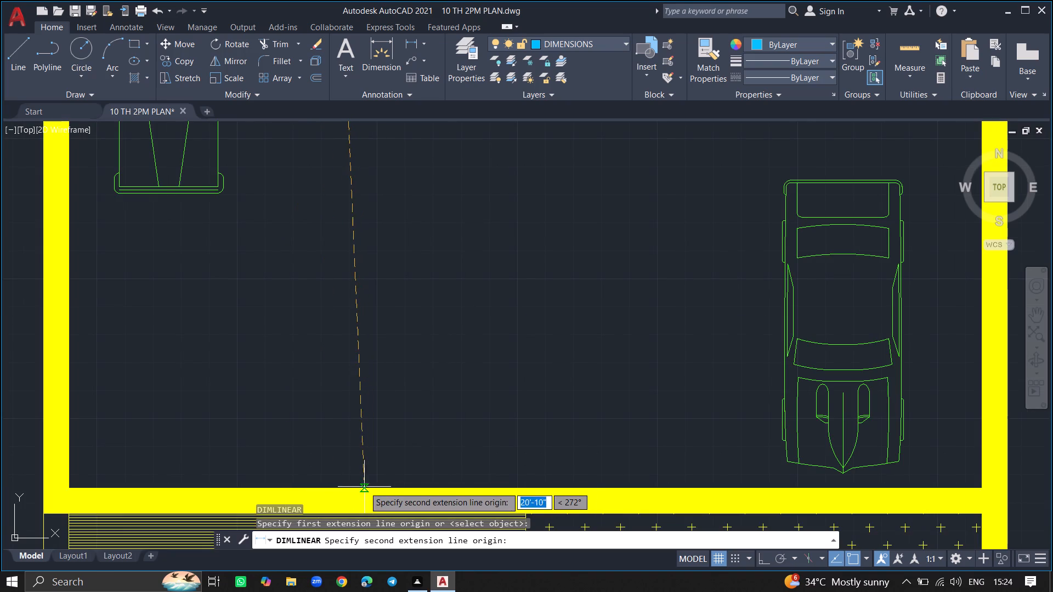
ctrl+scroll(334, 485, down, 2)
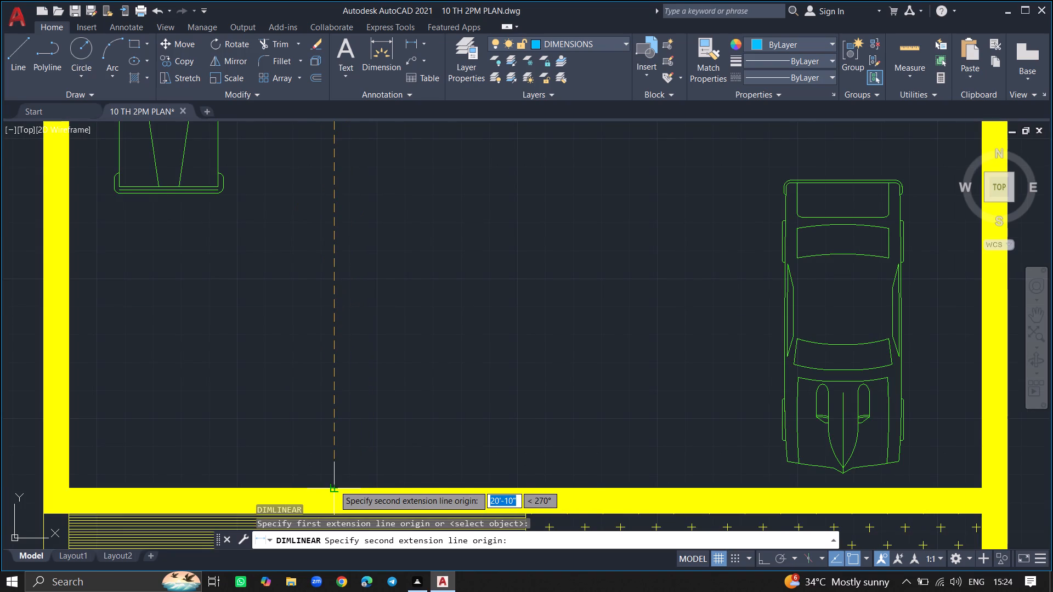
ctrl+scroll(334, 485, down, 1)
ctrl+scroll(334, 485, up, 1)
click(334, 485)
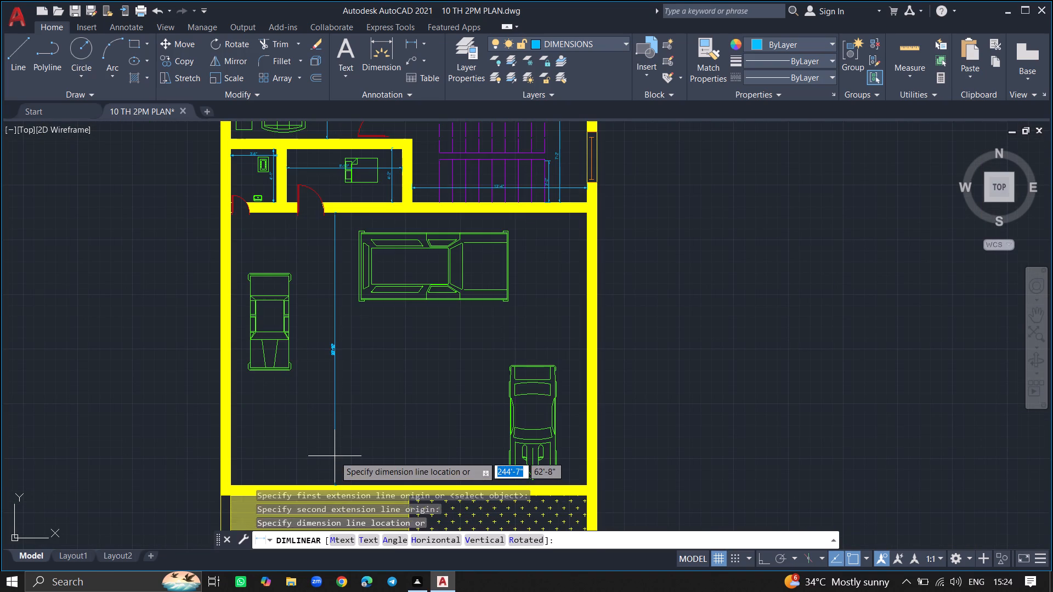
click(335, 456)
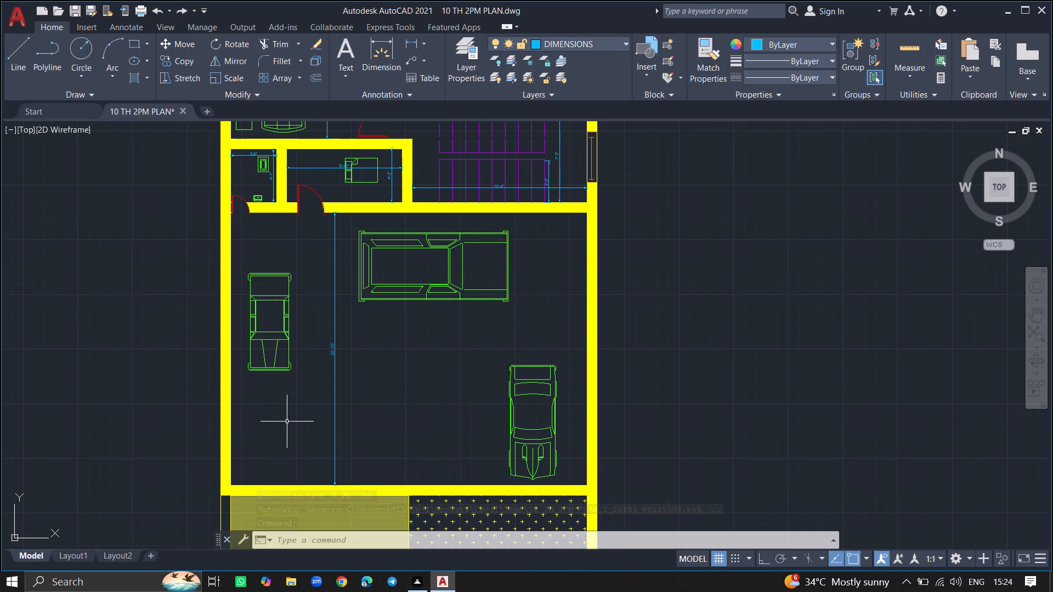
Add a horizontal linear dimension between the parking area's west and east inner wall faces, placed just south of its north wall.
ctrl+scroll(349, 210, up, 3)
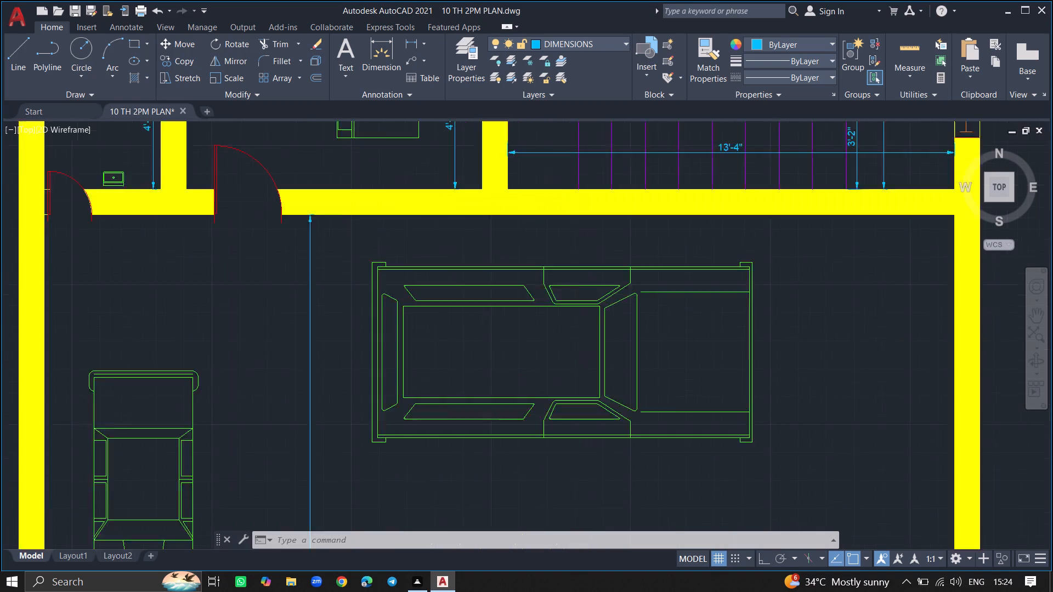
text(DIML)
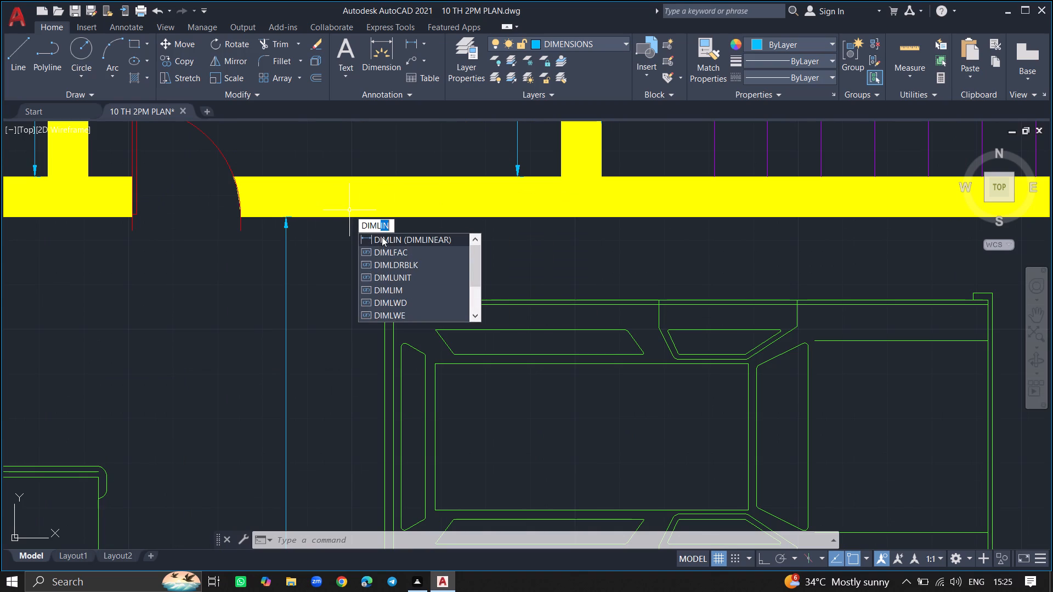
click(382, 237)
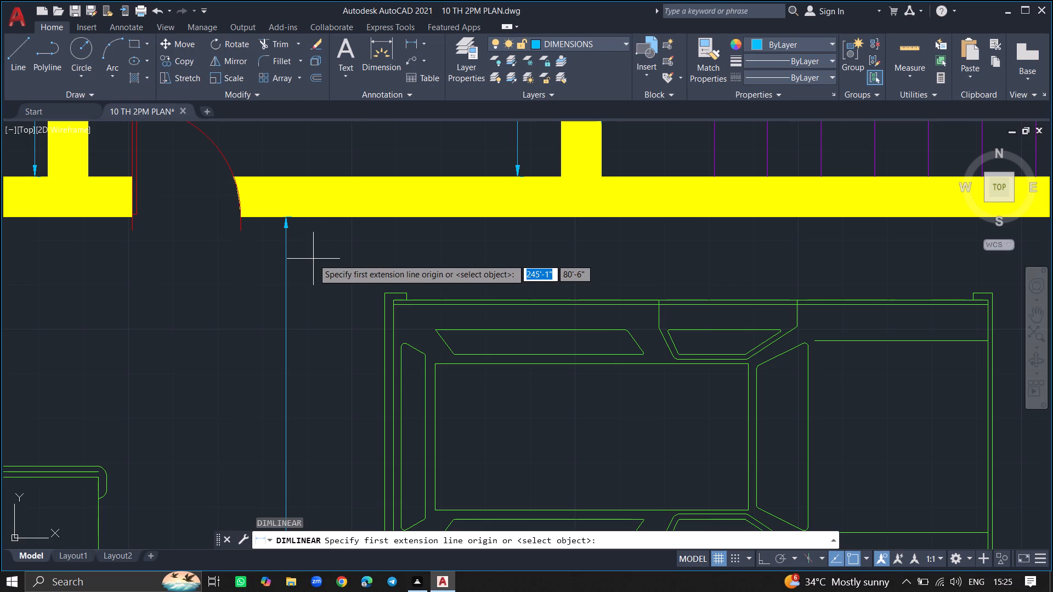
ctrl+scroll(313, 259, down, 2)
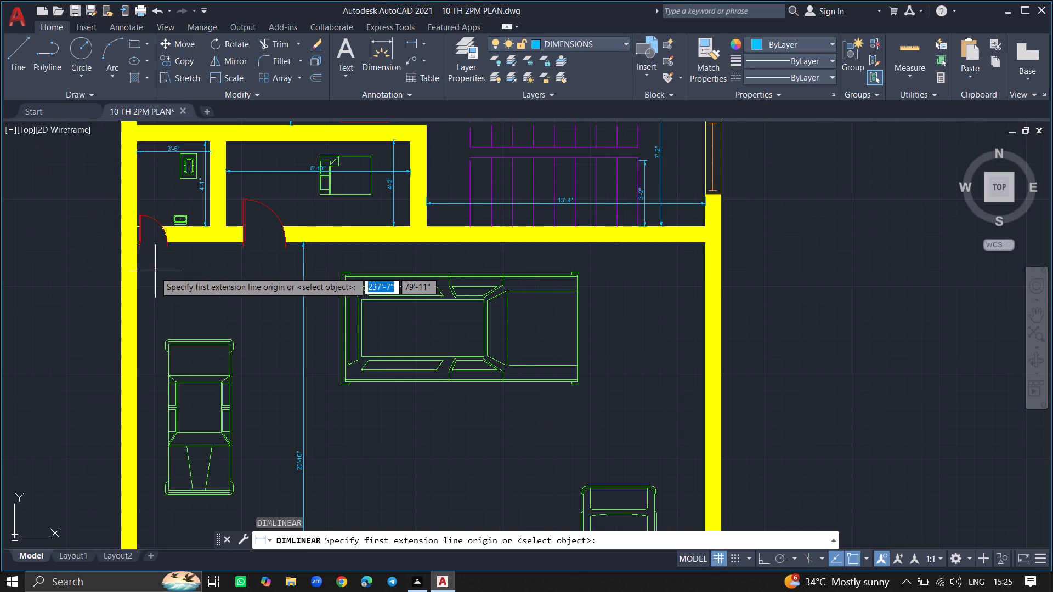
drag(136, 271, 354, 286)
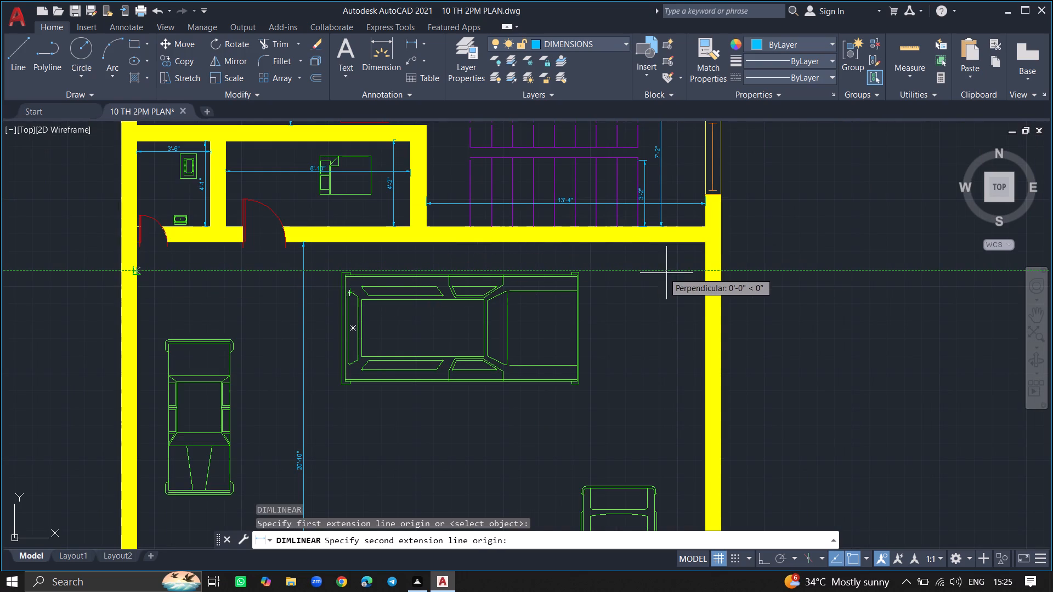
click(705, 271)
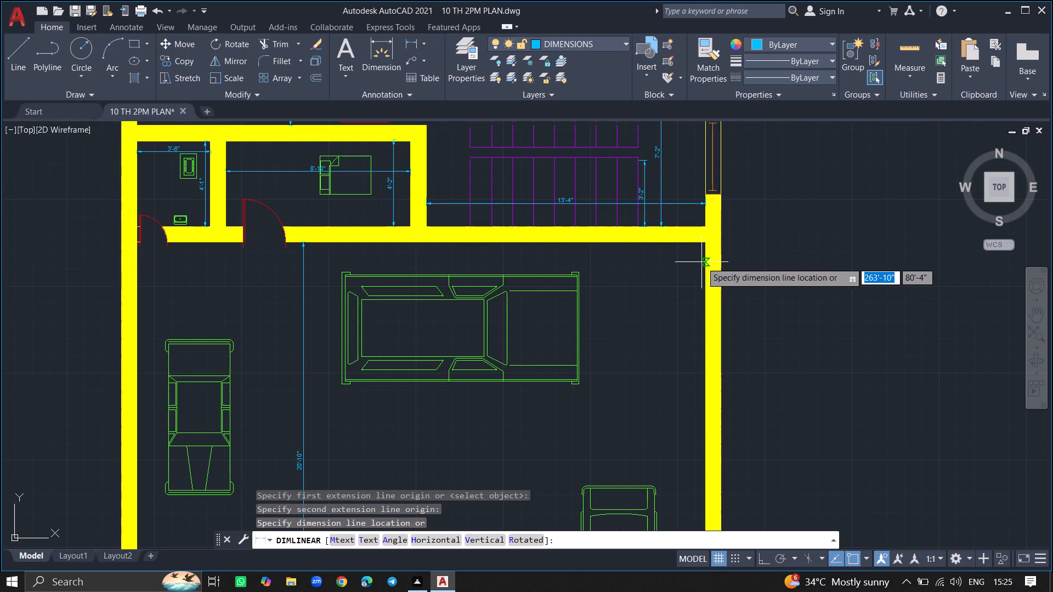
click(701, 261)
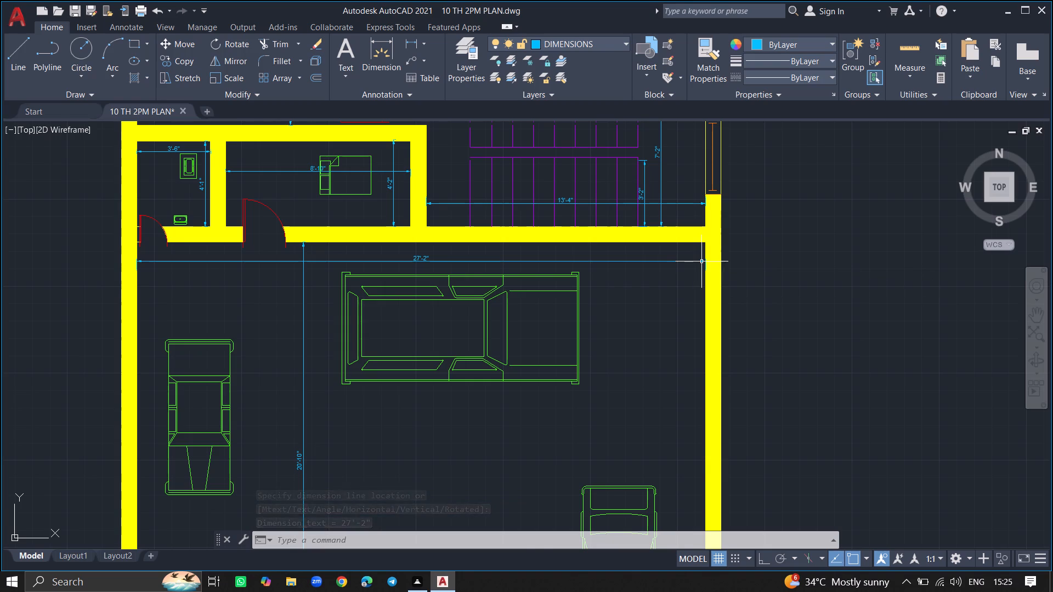
Make TEXT the current layer.
ctrl+scroll(701, 261, down, 2)
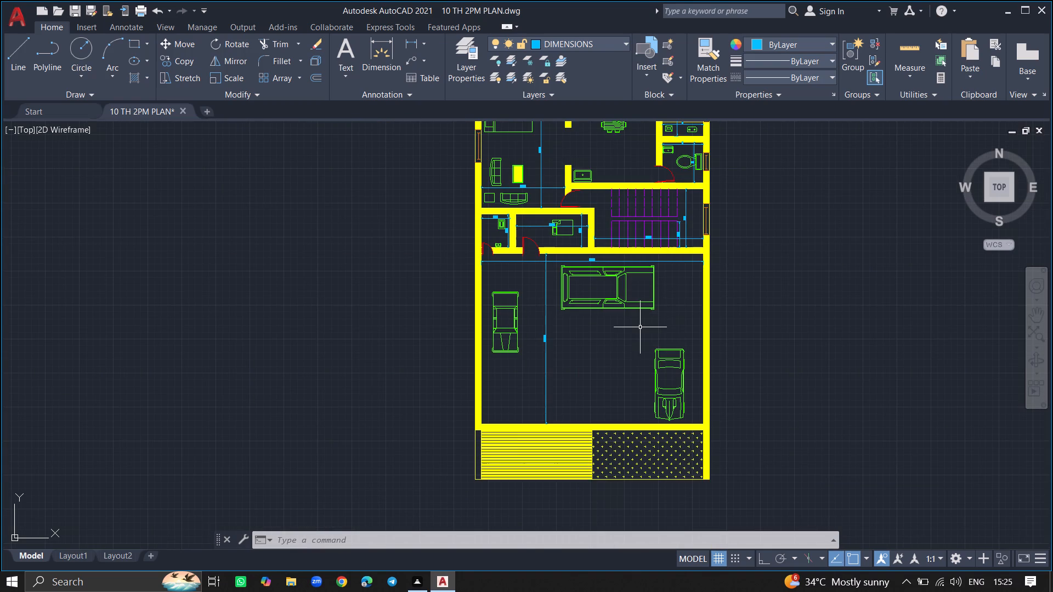
ctrl+scroll(640, 327, down, 2)
ctrl+scroll(602, 206, up, 3)
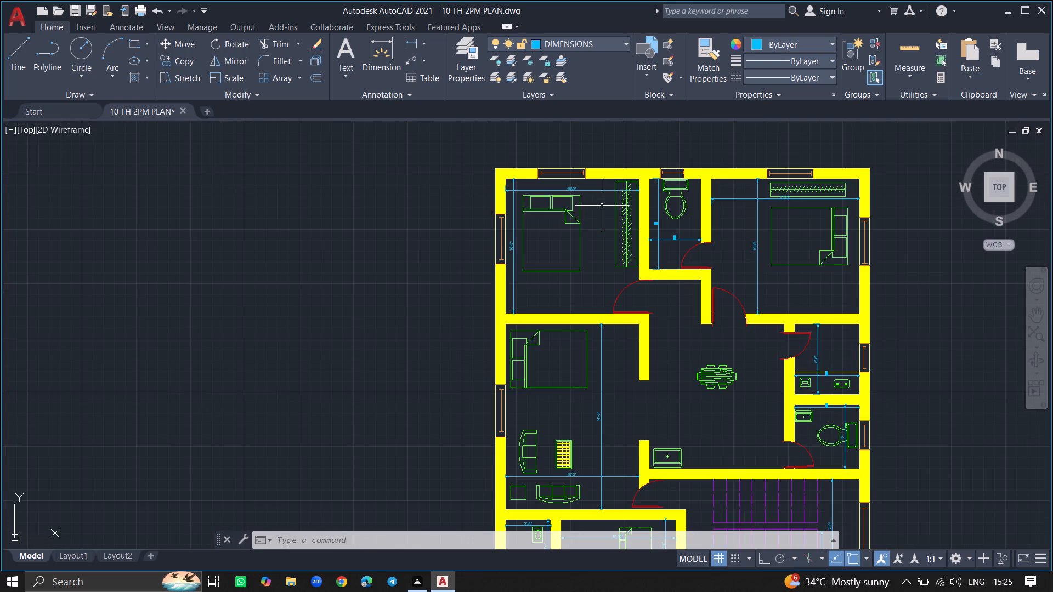
click(467, 69)
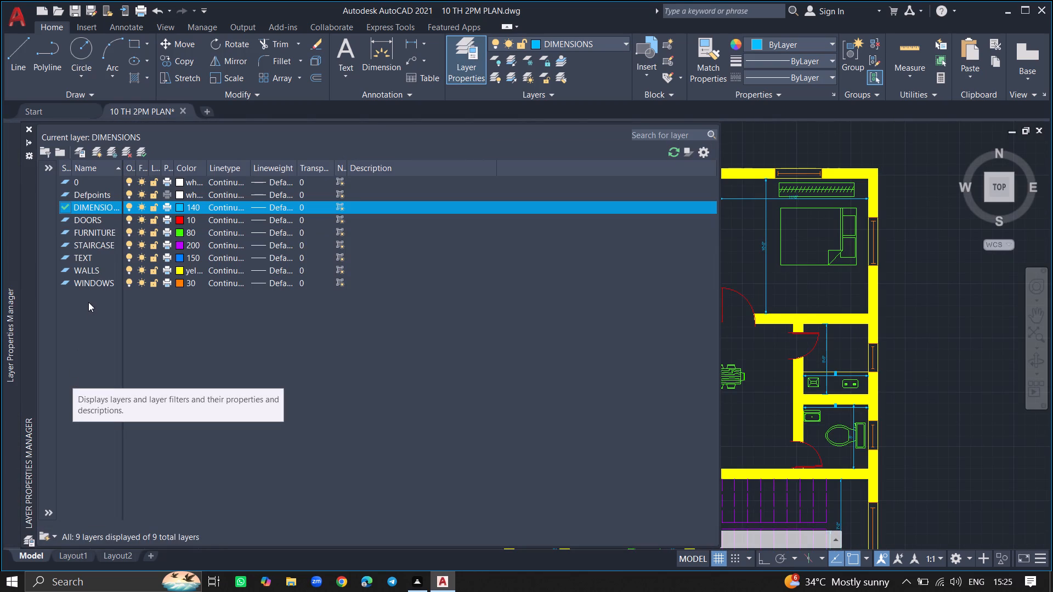
double_click(87, 257)
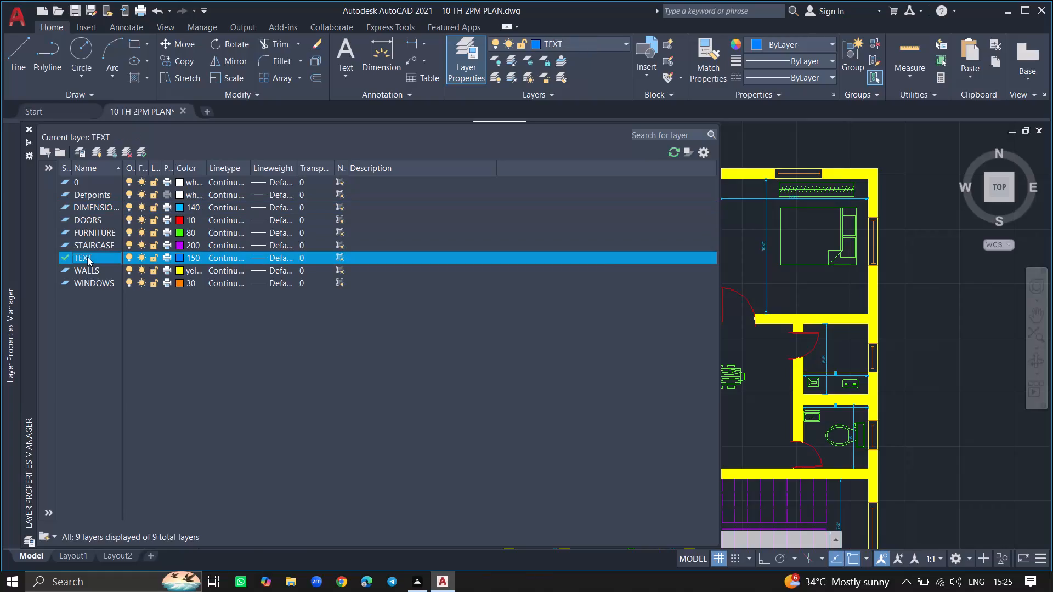
click(28, 124)
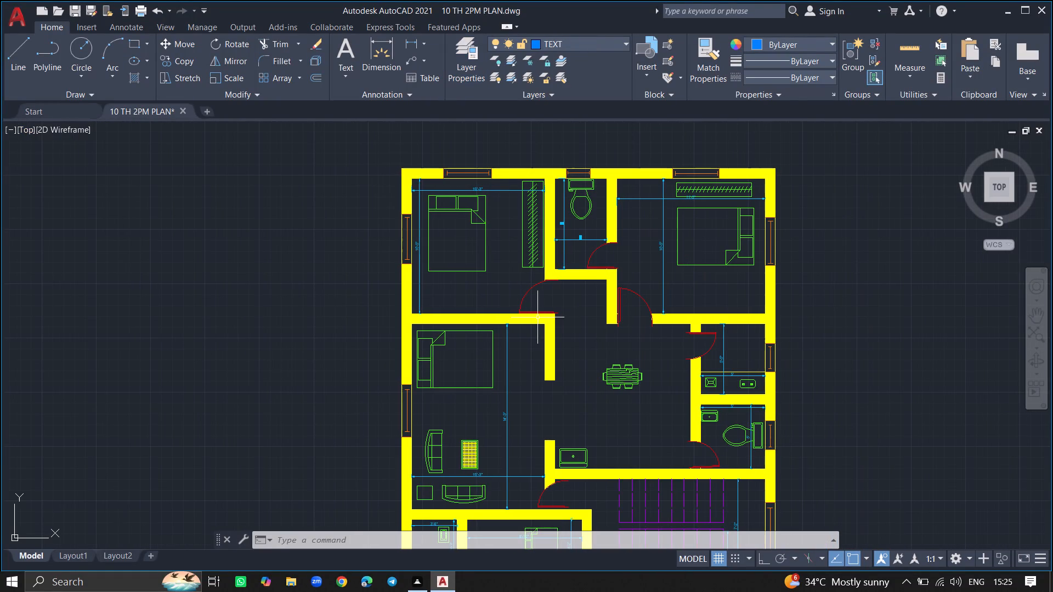
Start a multiline text label below the bed in the northwest bedroom with BEDROOM as its first line.
ctrl+scroll(487, 299, up, 1)
text(MTEXT)
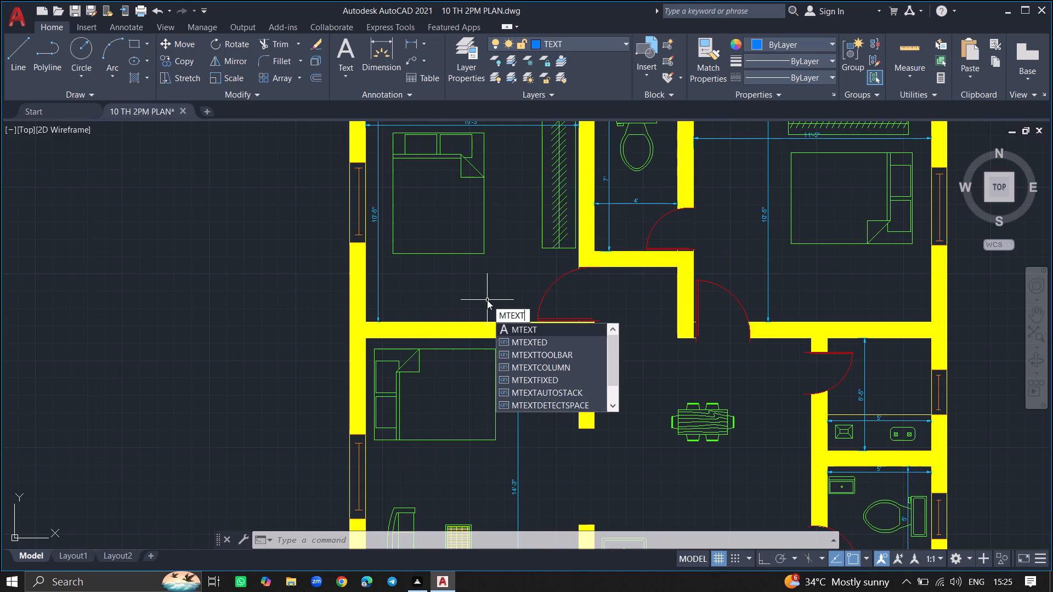
key(Return)
click(406, 278)
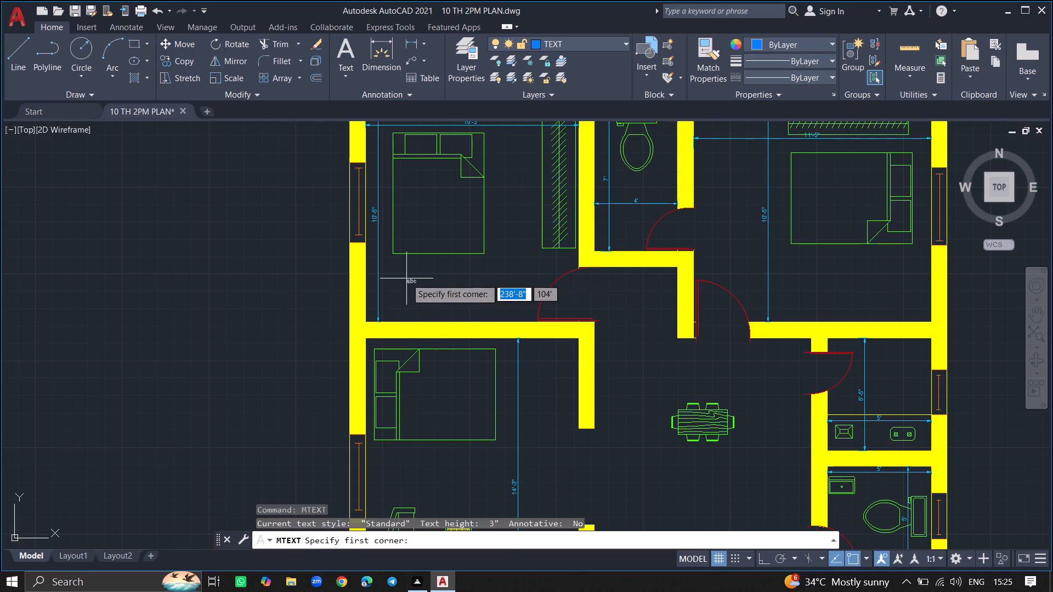
click(498, 304)
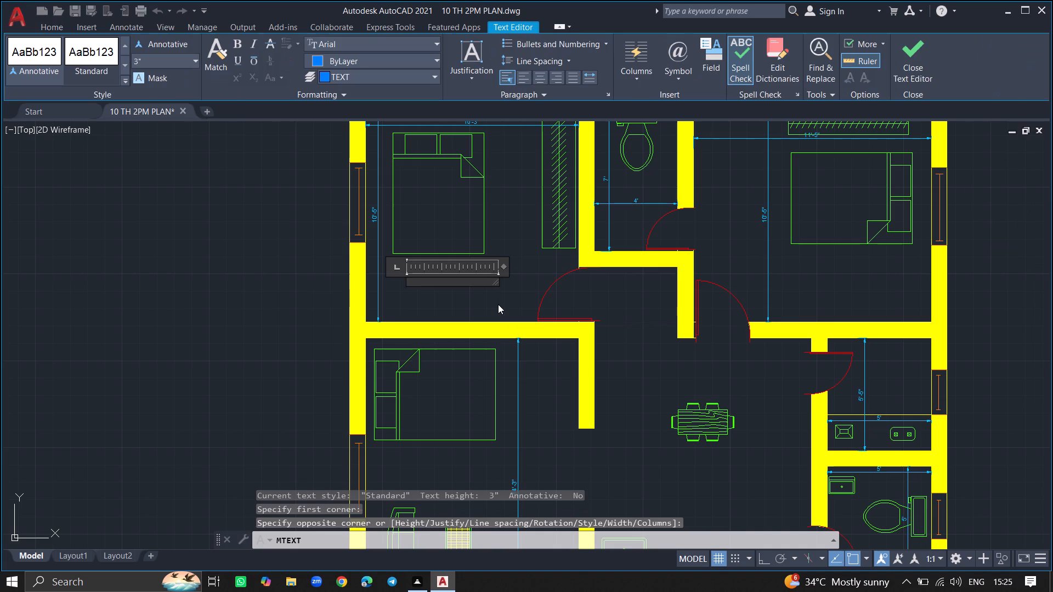
key(b)
key(e)
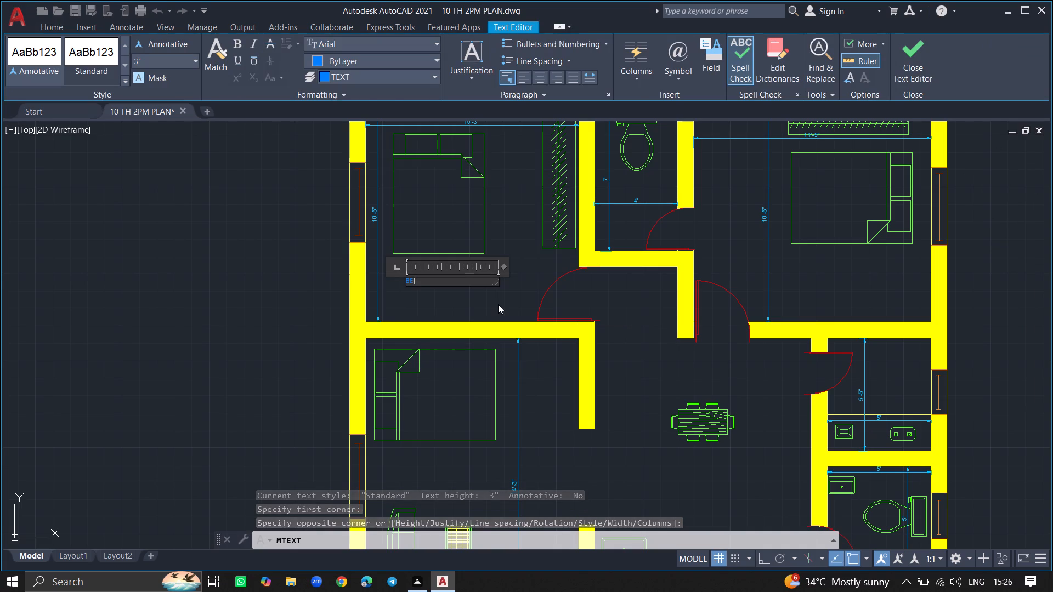
key(d)
ctrl+scroll(498, 304, up, 3)
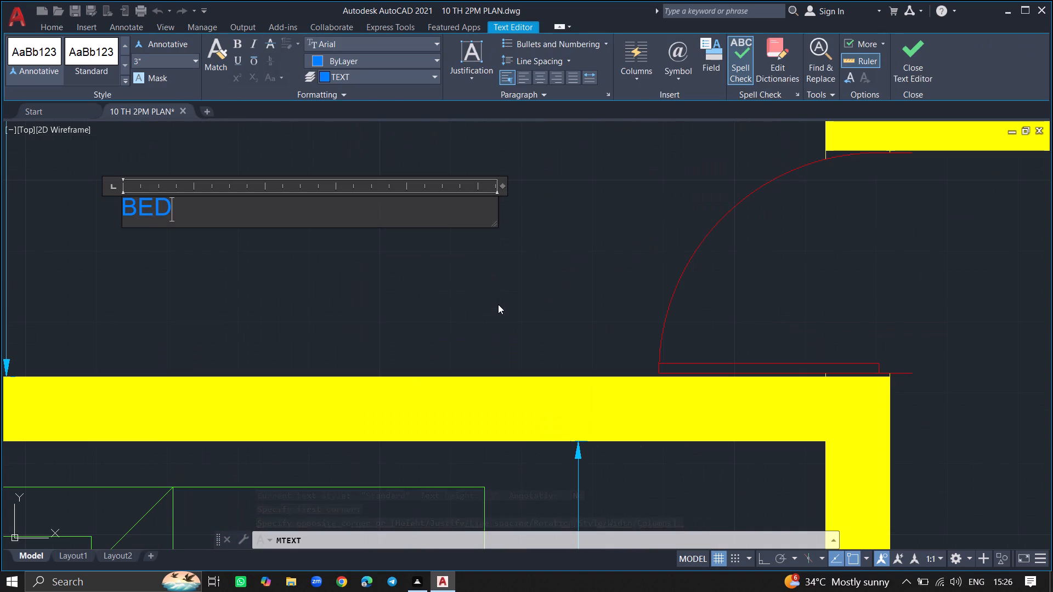
text(ROOM)
key(space)
key(Return)
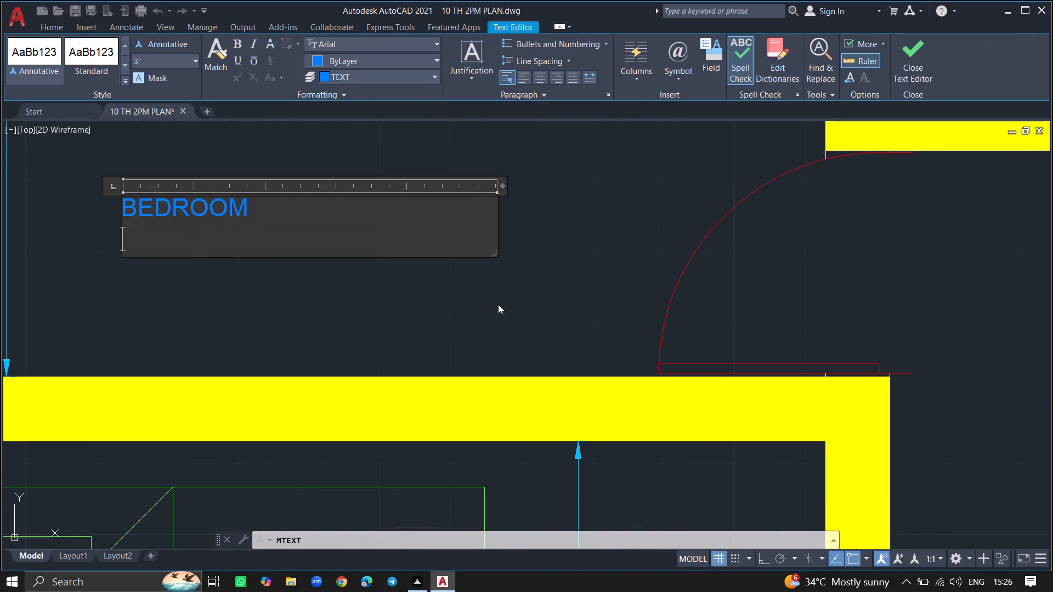
Add the size 10' 3" X 10' 5" as the second line of the northwest bedroom label and finish the text.
ctrl+scroll(498, 304, down, 2)
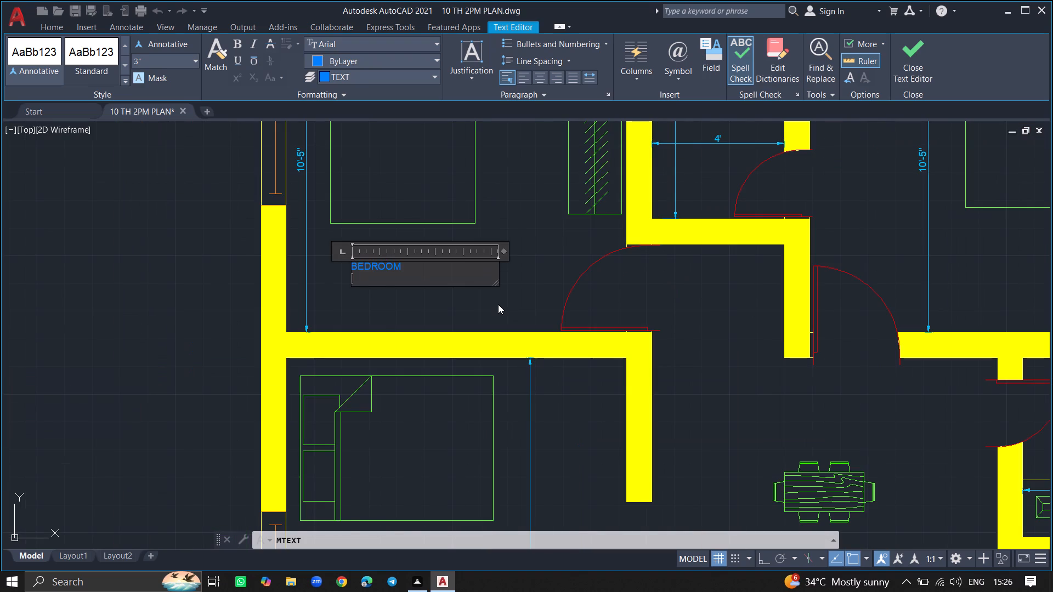
ctrl+scroll(498, 304, down, 1)
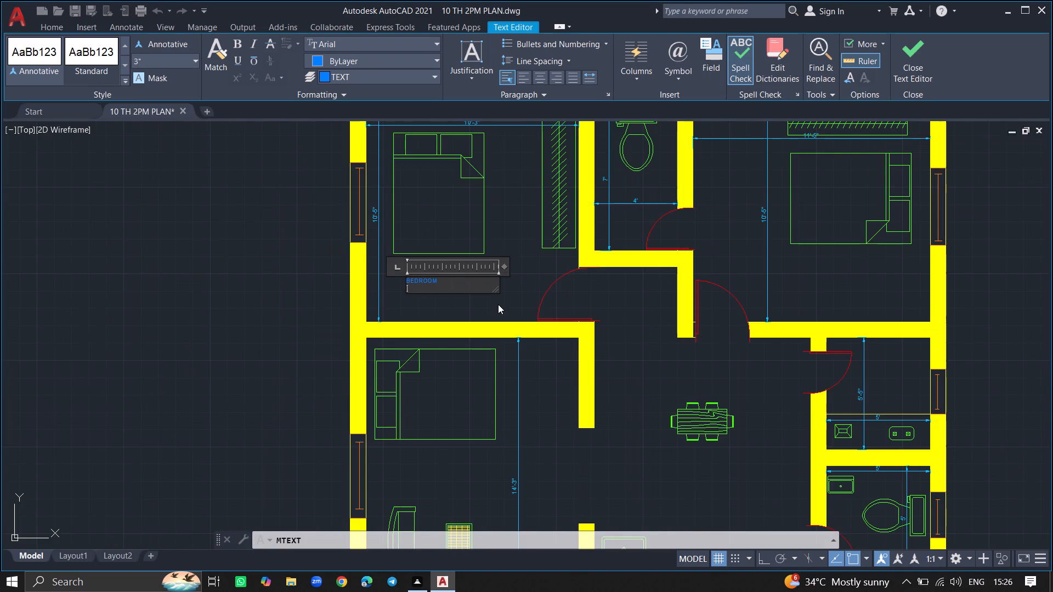
key(1)
text(0')
key(space)
key(3)
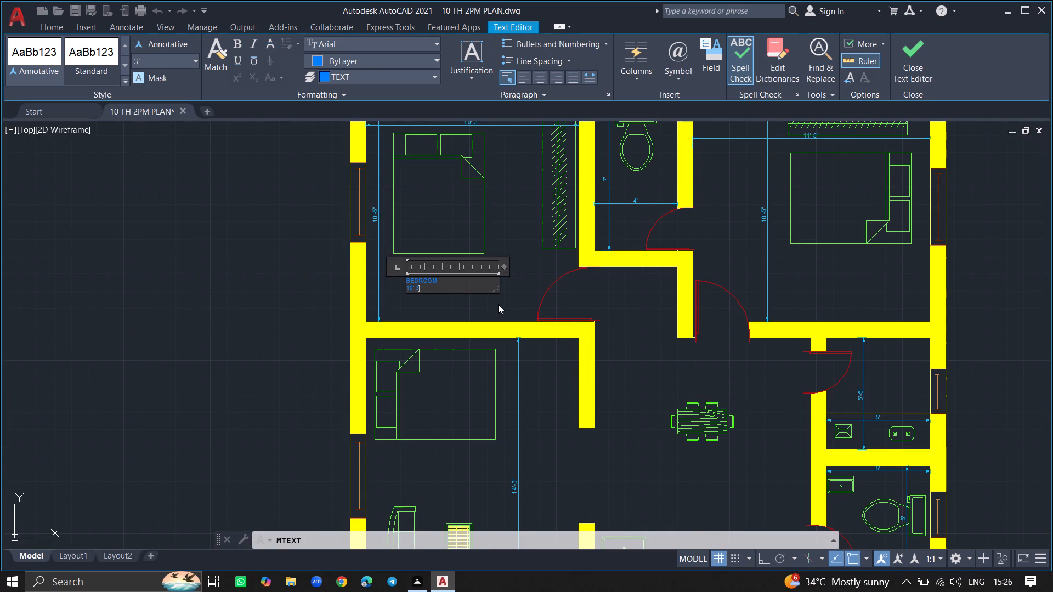
text(")
key(space)
text(X)
key(space)
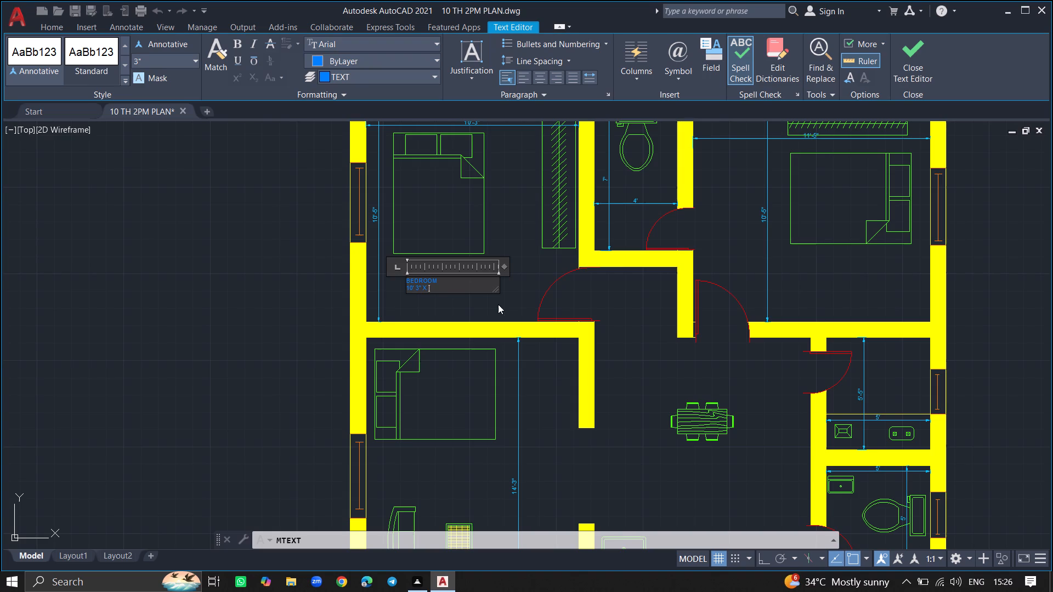
key(1)
text(0')
key(space)
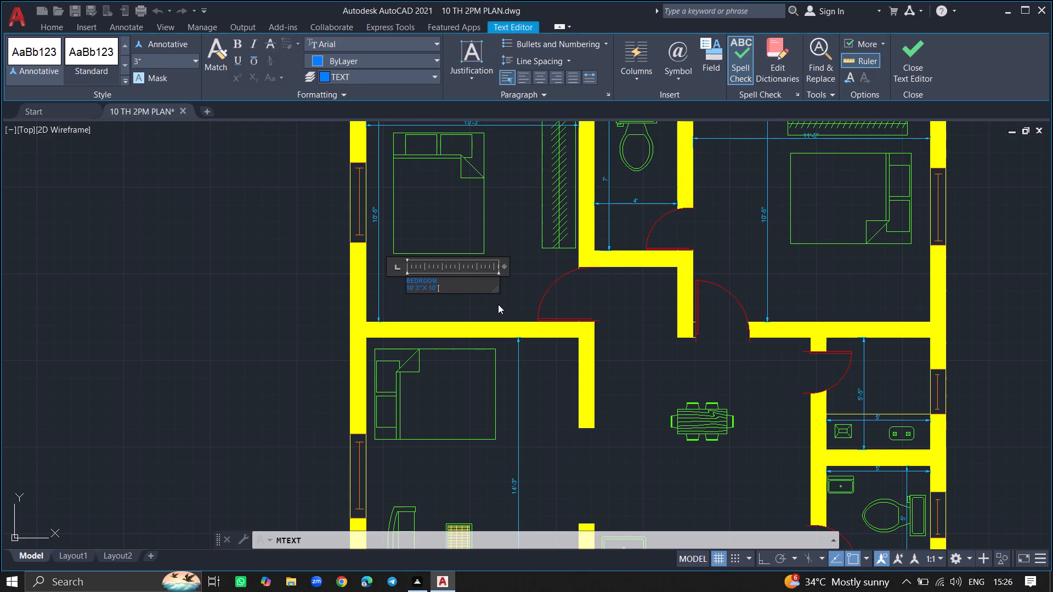
key(5)
key(shift+quotedbl)
click(452, 371)
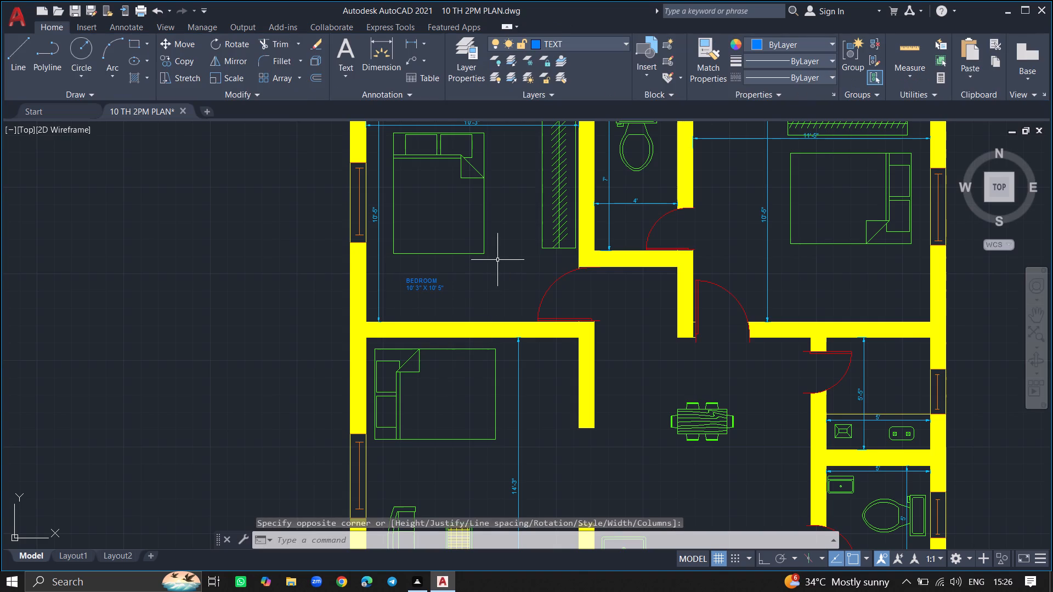
Add a two-line multiline text label reading TOILET and 4' X 7' below the toilet fixture in the north toilet.
ctrl+scroll(508, 152, up, 2)
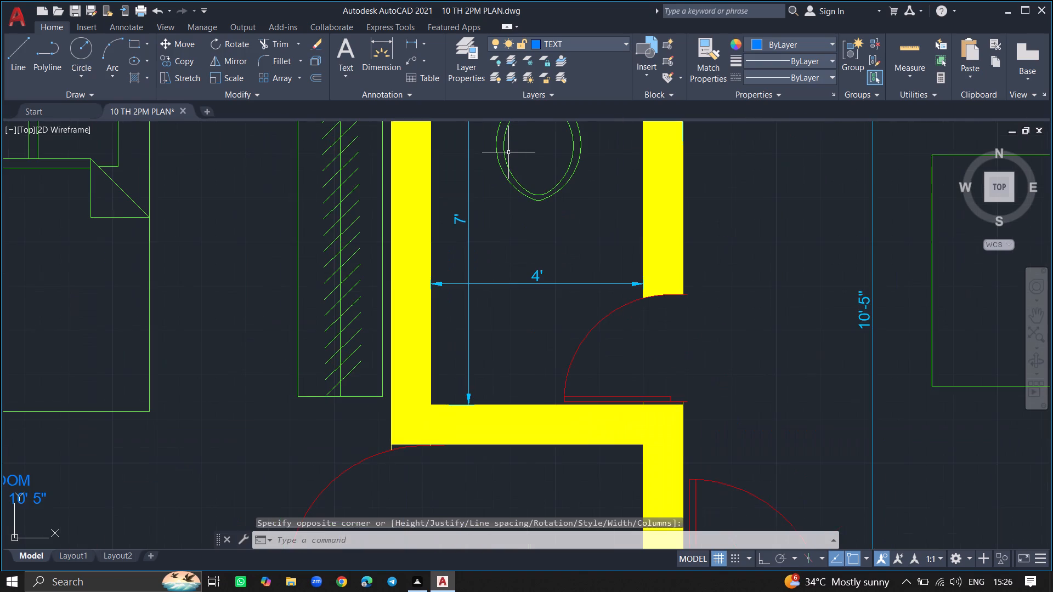
key(space)
ctrl+scroll(518, 232, up, 3)
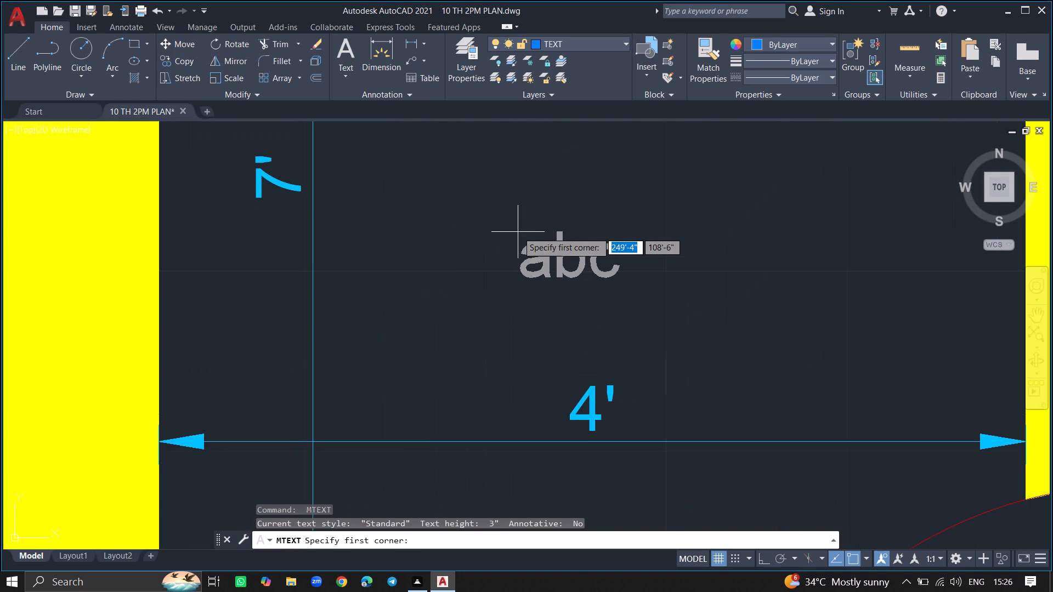
click(441, 205)
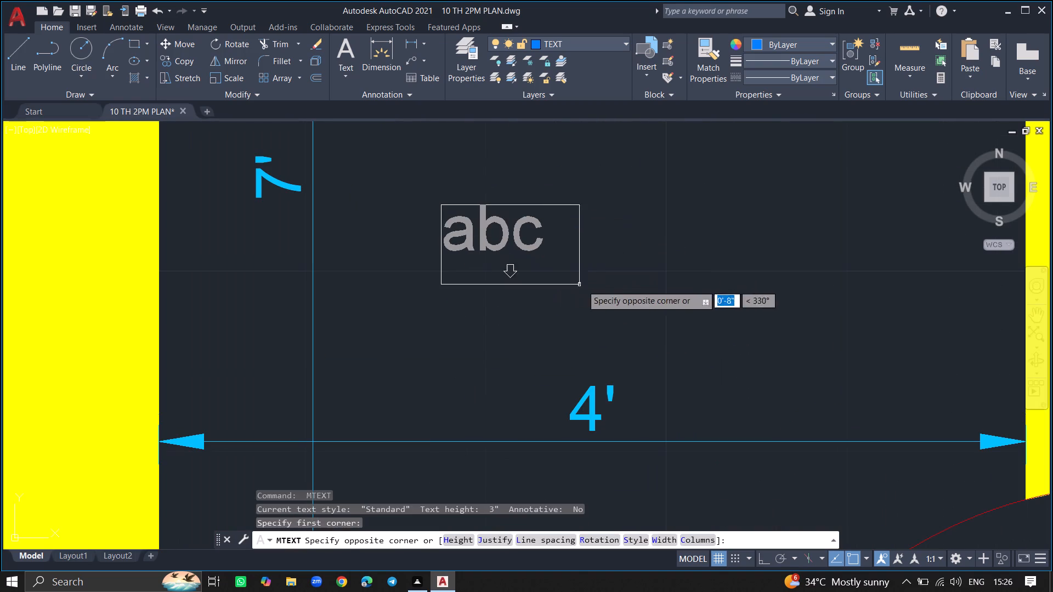
click(782, 294)
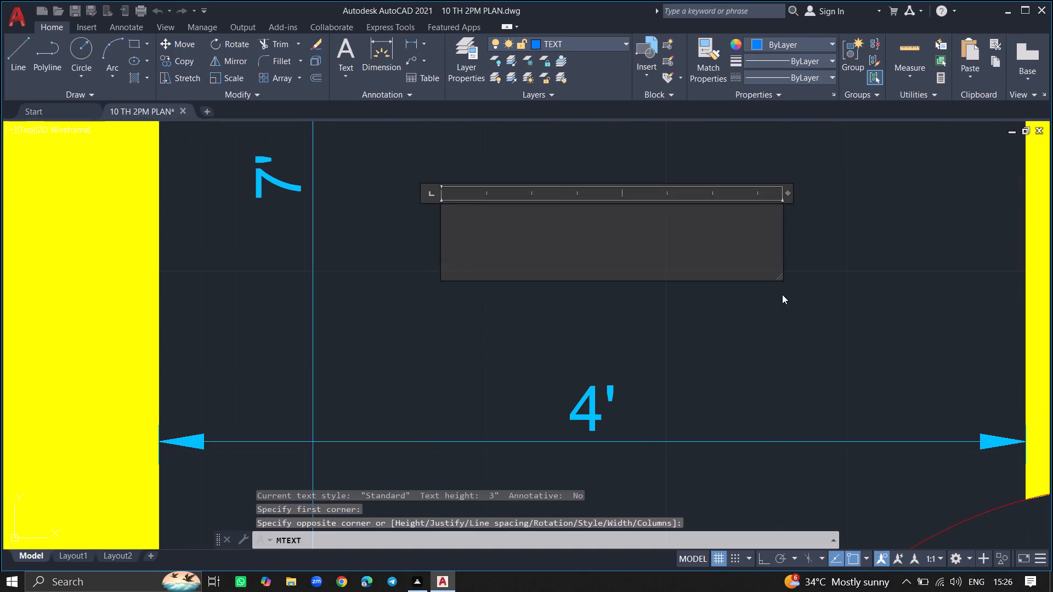
text(TOIL)
text(ET)
key(space)
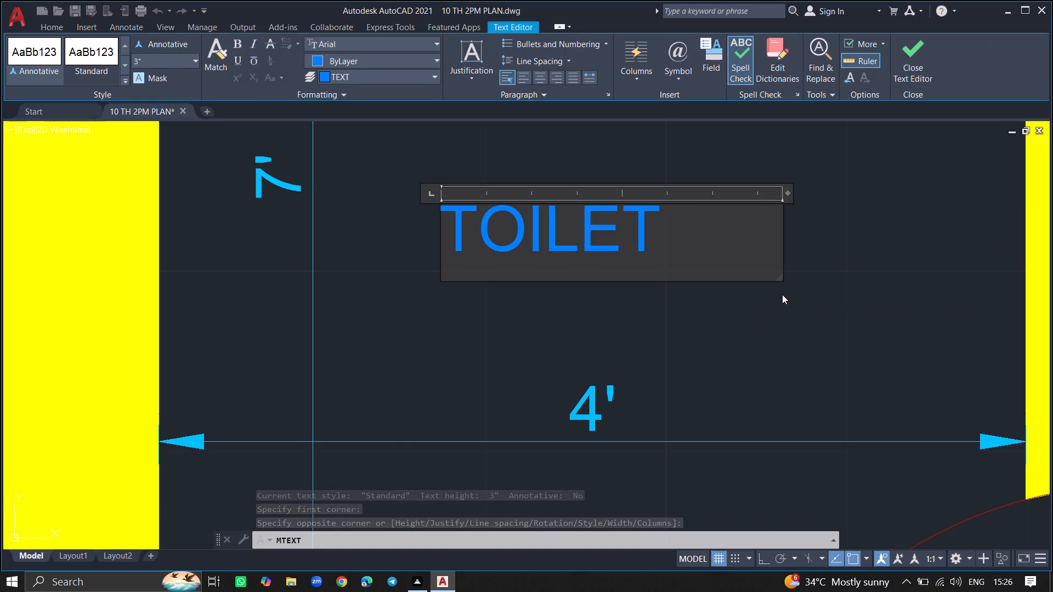
key(Return)
text(4')
key(space)
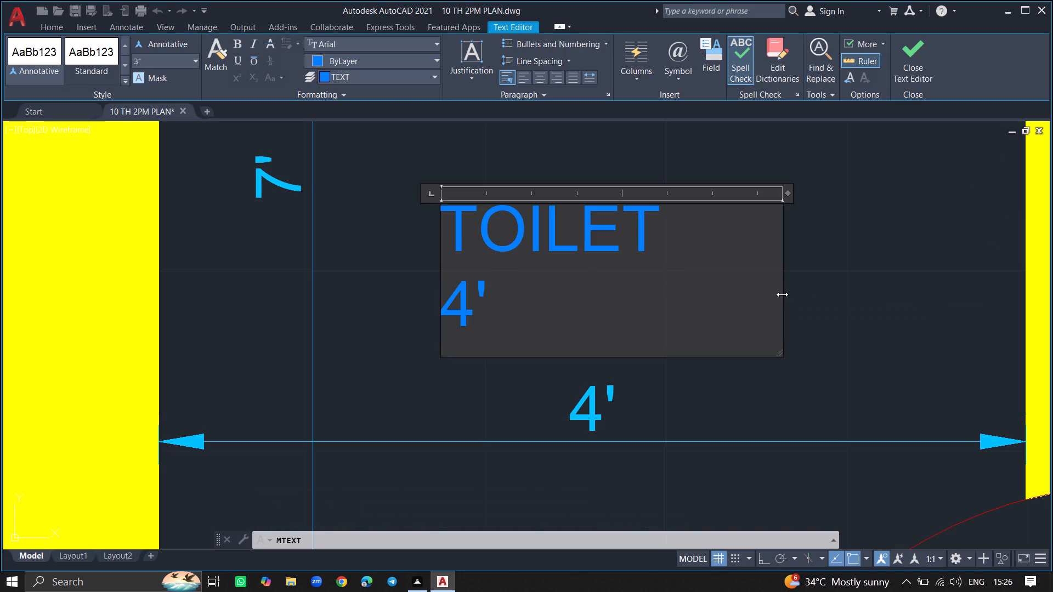
text(X)
key(space)
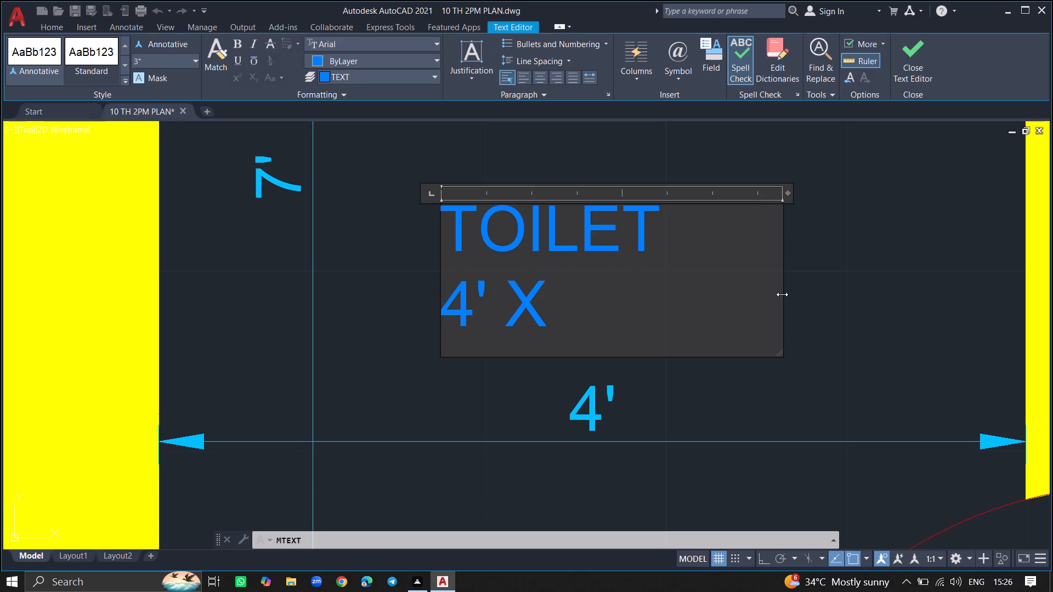
text(7')
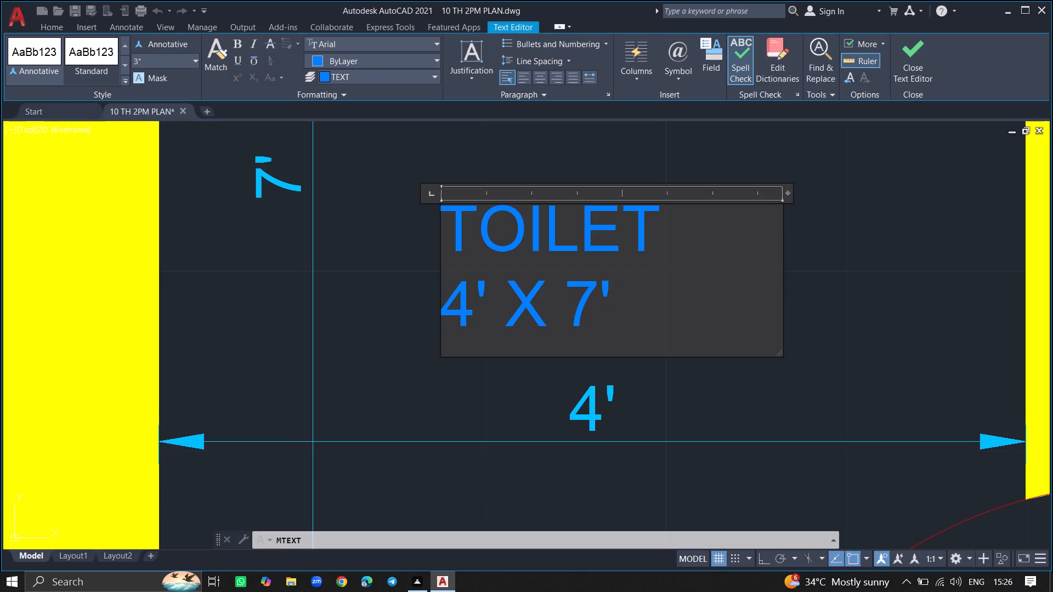
click(633, 409)
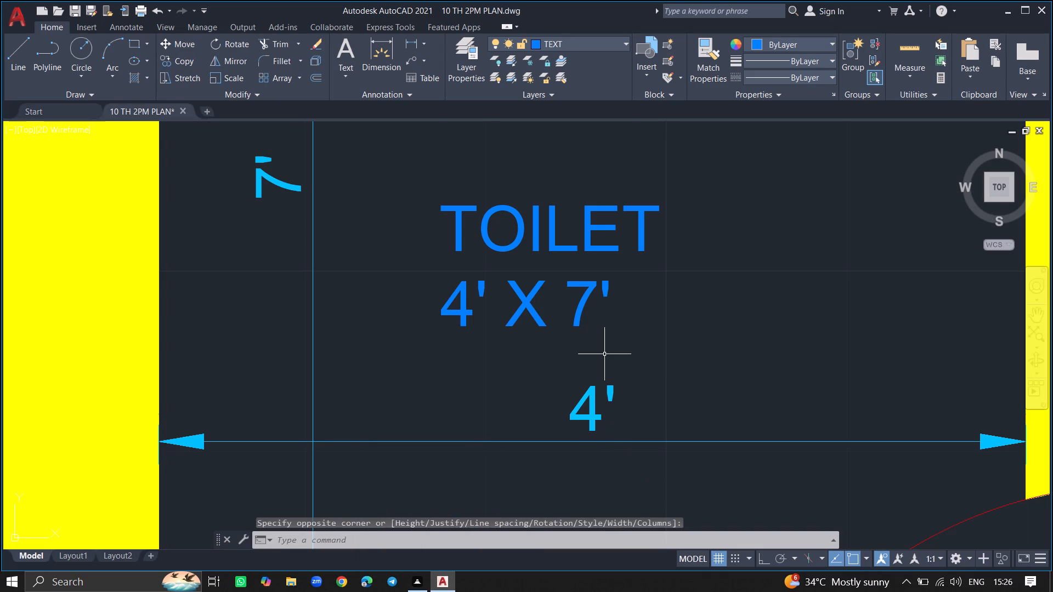
Start a multiline text label on the bed in the northeast bedroom with BEDRROOM -2 as its first line.
ctrl+scroll(604, 354, down, 2)
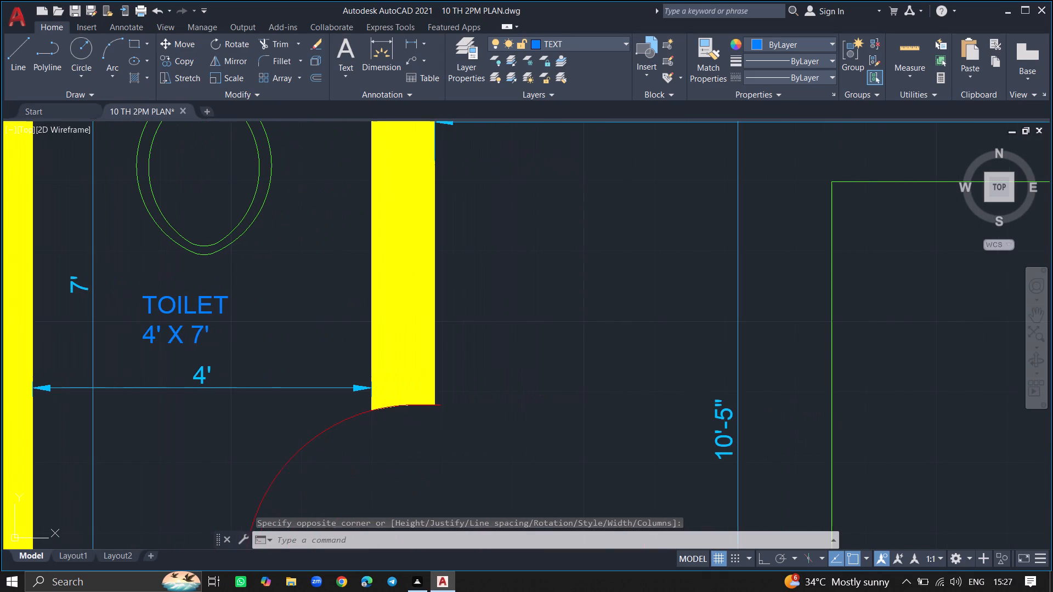
ctrl+scroll(604, 354, down, 3)
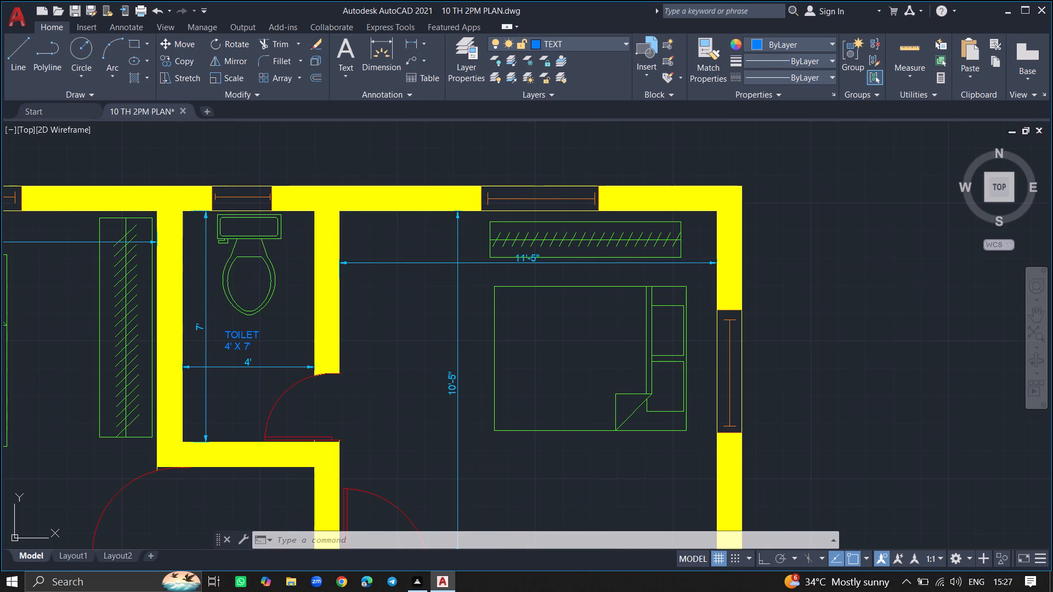
ctrl+scroll(534, 345, up, 1)
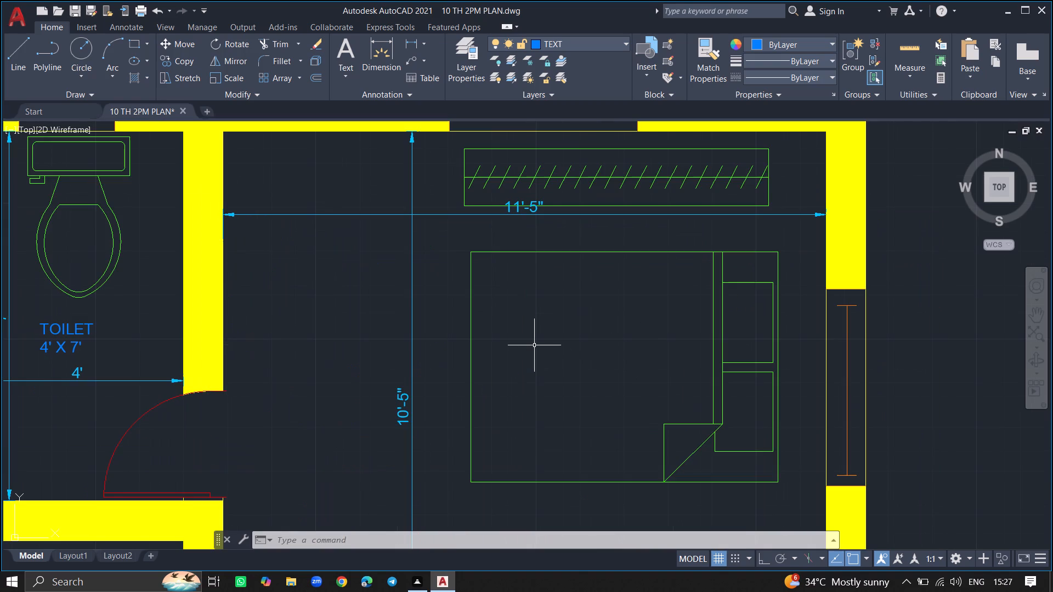
key(space)
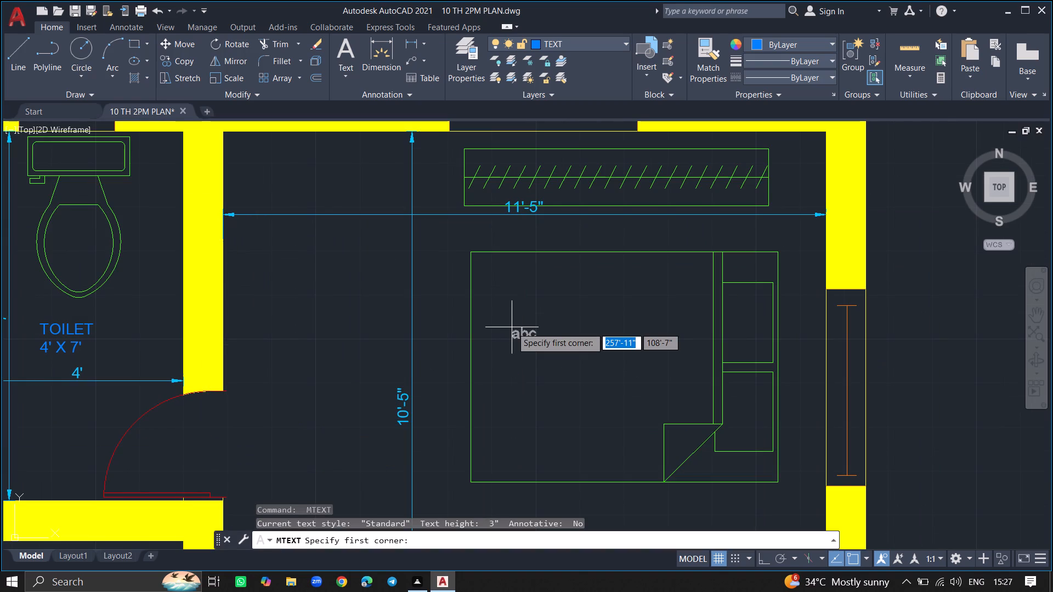
click(494, 301)
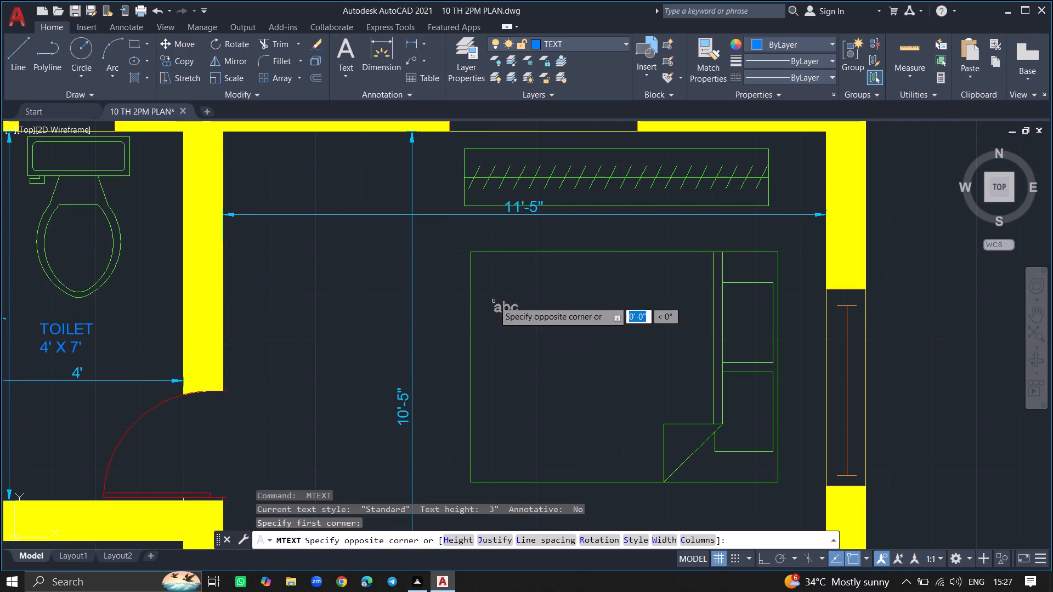
click(656, 326)
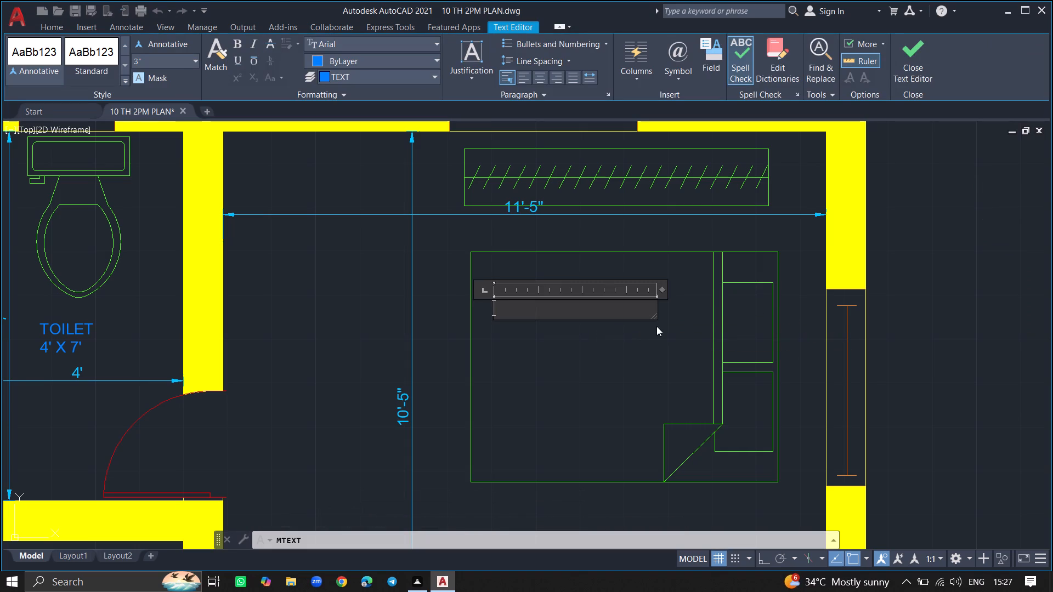
text(BED)
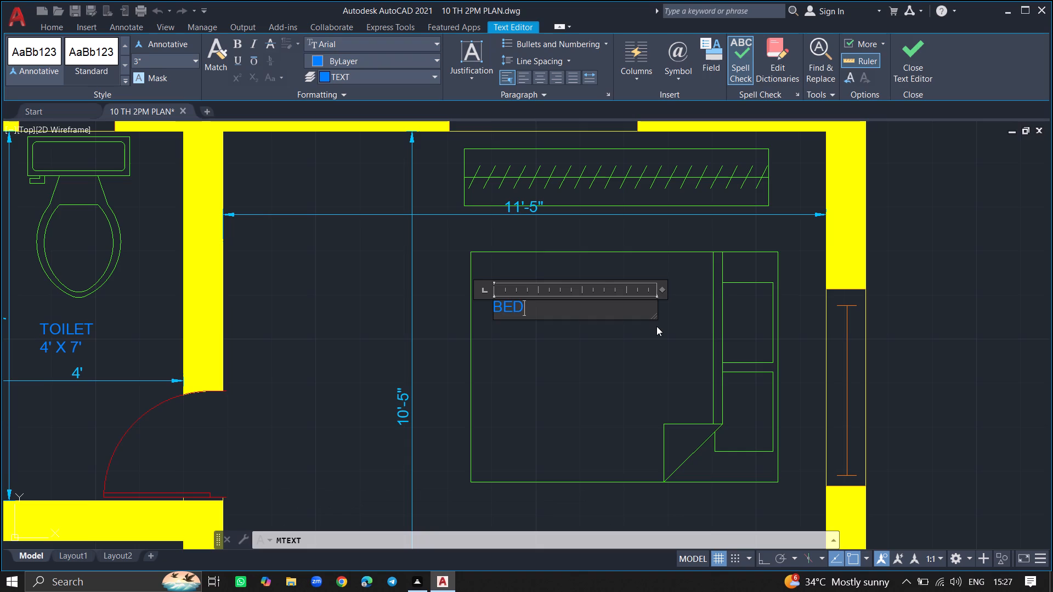
text(RR)
text(OO)
text(M)
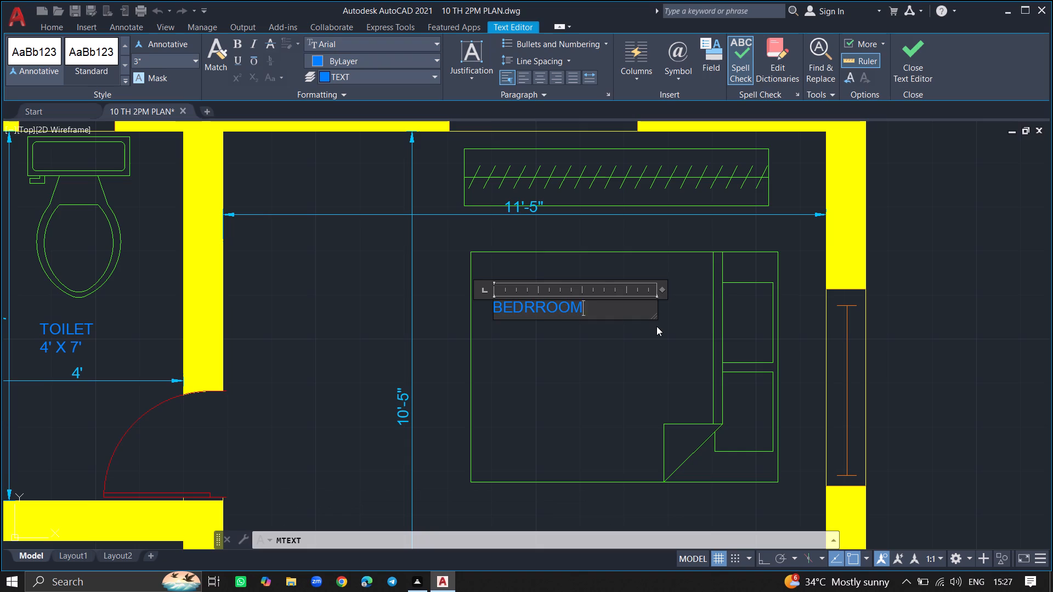
key(space)
key(minus)
text(2)
key(space)
key(Return)
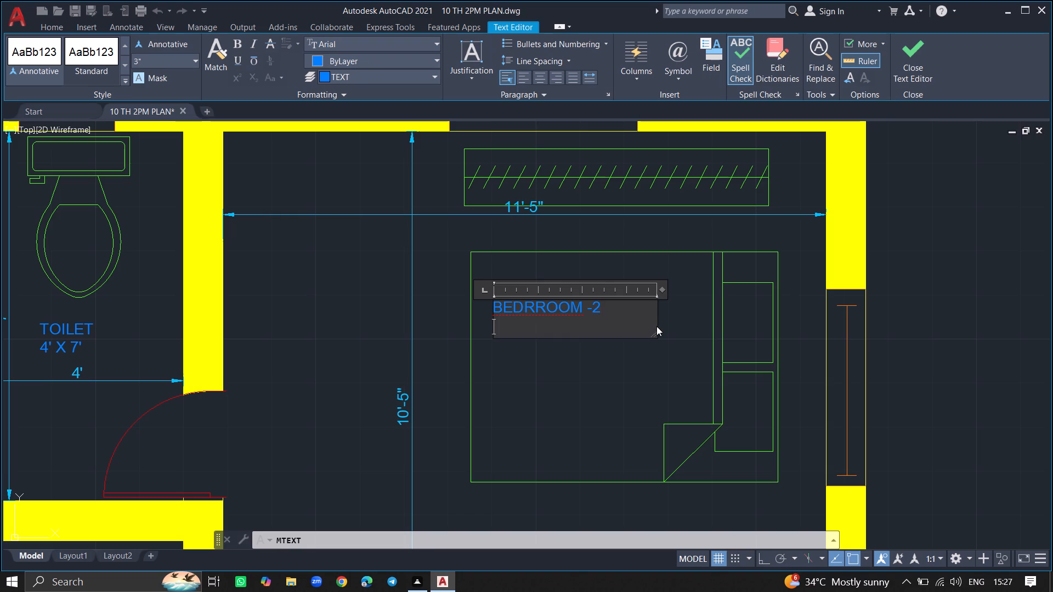
Add the size 11' 5" X 10' 5" as the second line of the northeast bedroom label and finish the text.
text(11)
key(apostrophe)
key(space)
key(5)
text(")
key(space)
text(X)
key(space)
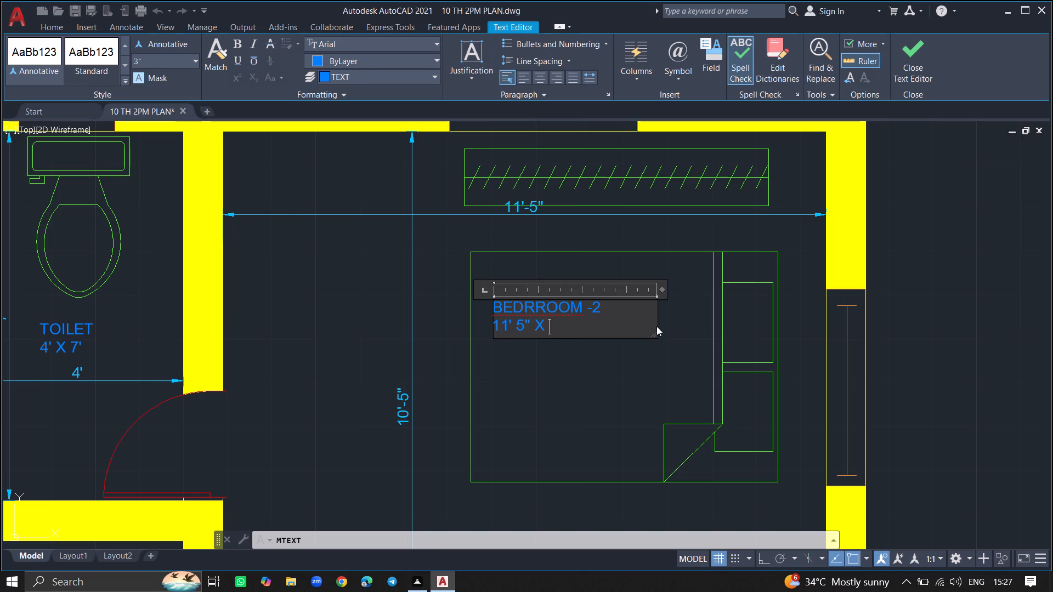
key(1)
text(0')
key(space)
key(5)
key(shift+quotedbl)
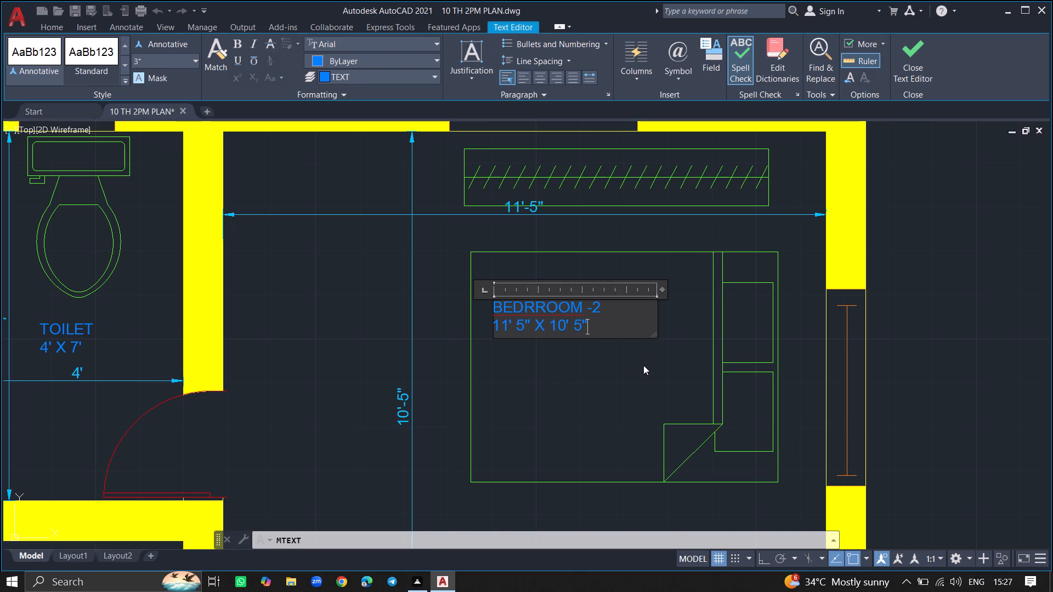
click(643, 365)
Start a multiline text label in the kitchen, east of its vertical dimension line, with KITCHEN as its first line.
ctrl+scroll(636, 346, down, 3)
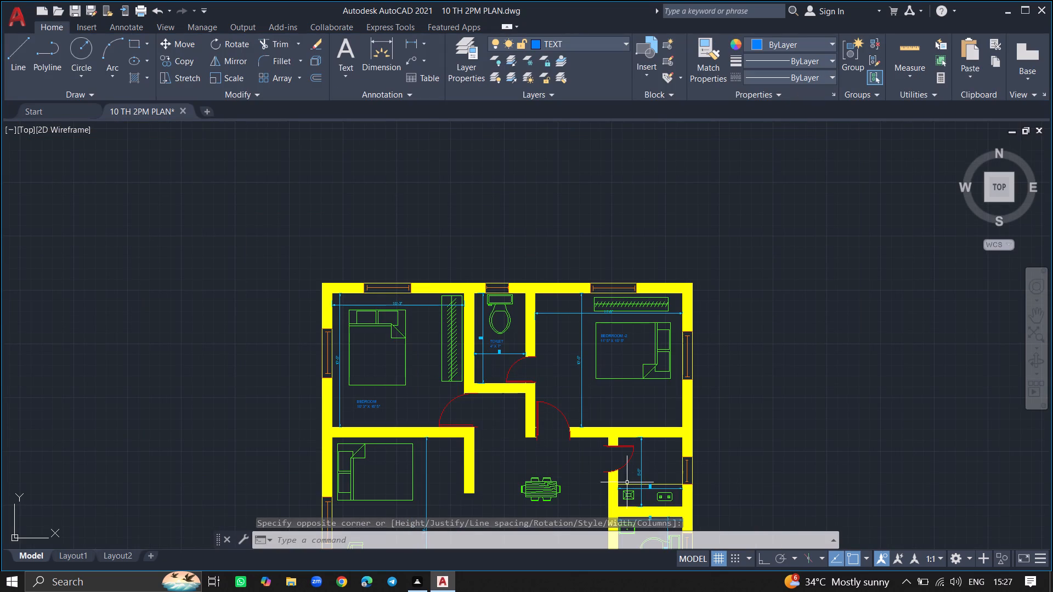
ctrl+scroll(659, 478, up, 5)
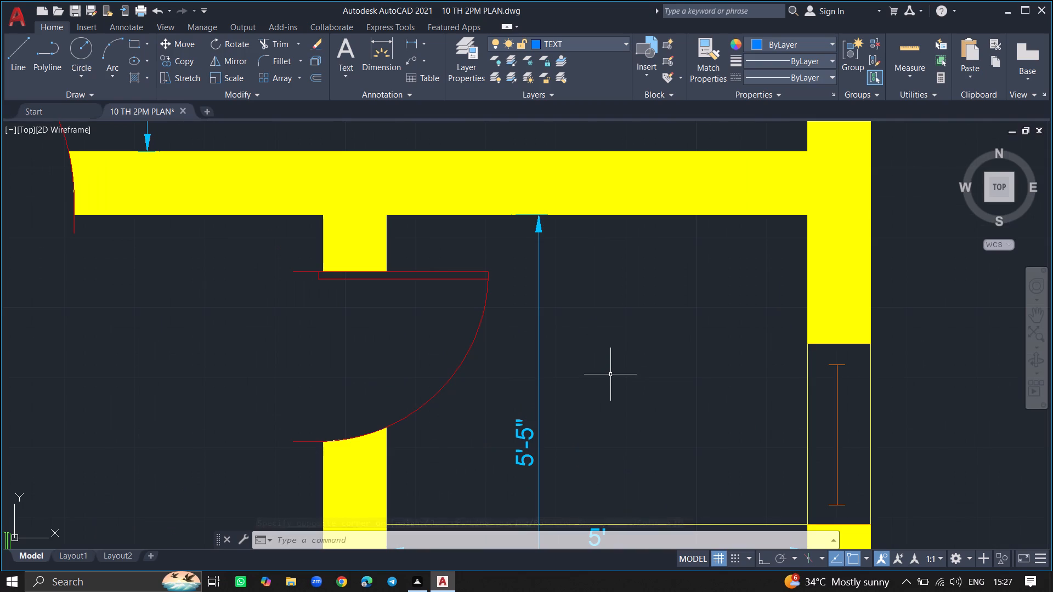
text(MTEXT)
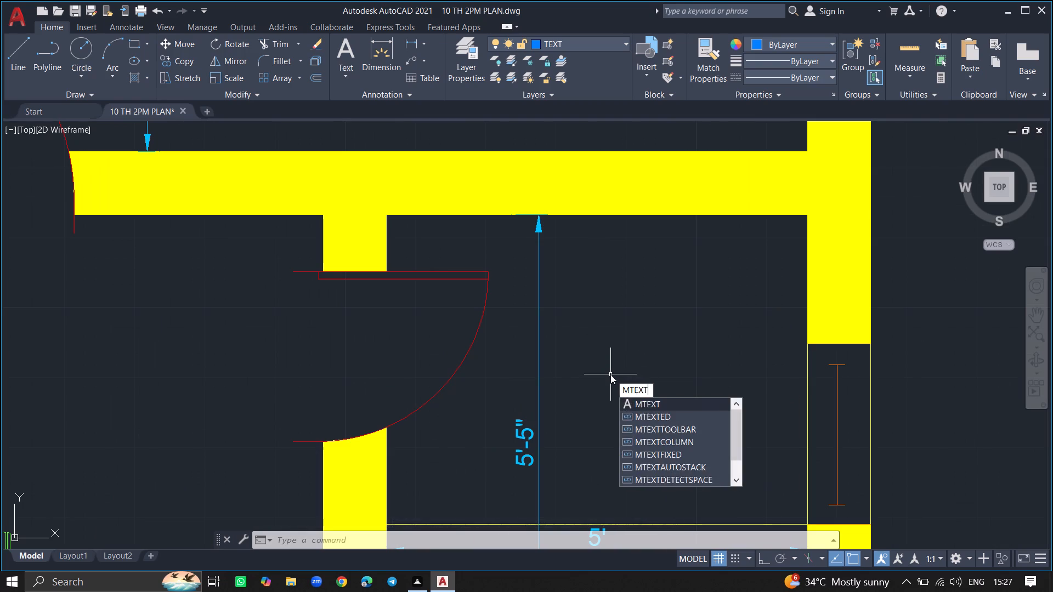
key(Return)
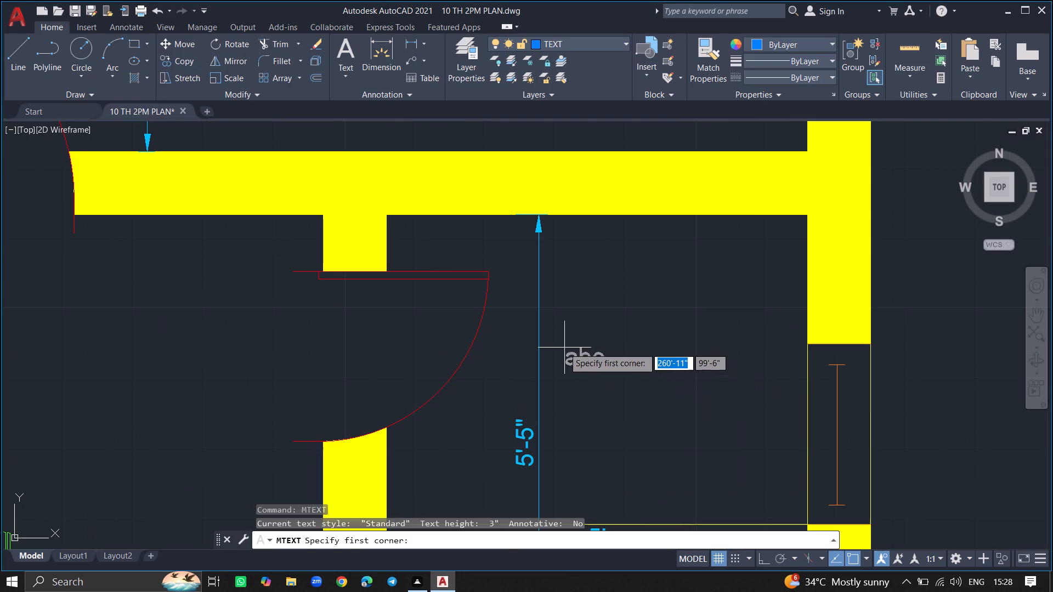
drag(557, 345, 721, 383)
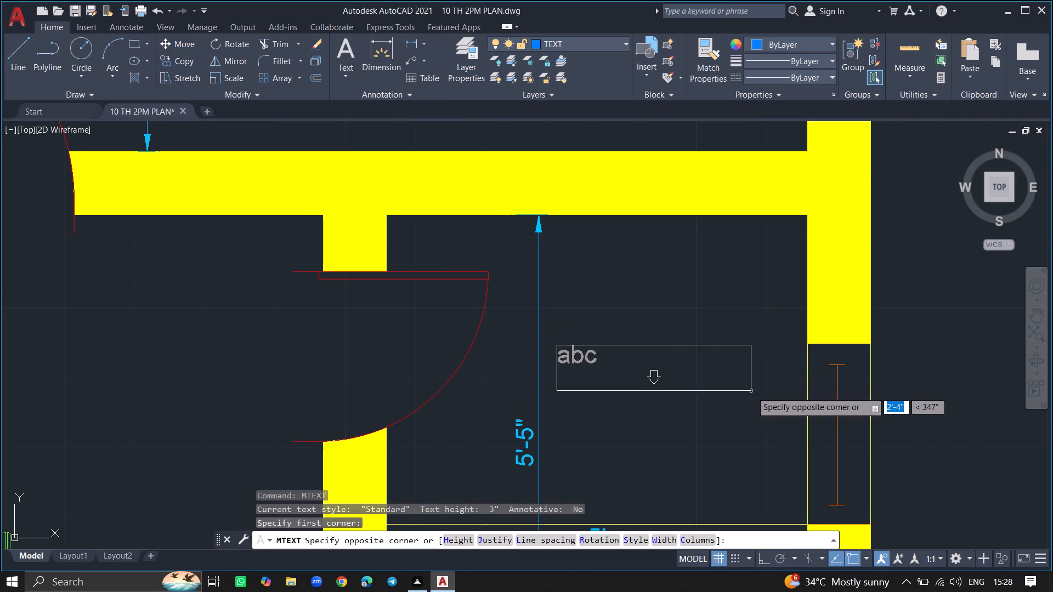
click(757, 392)
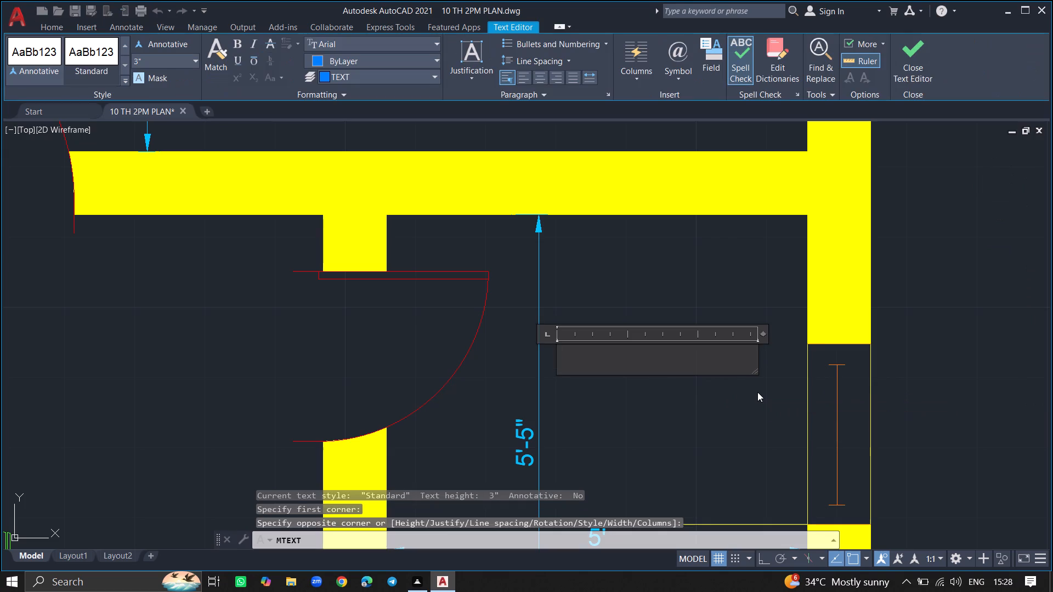
text(KI)
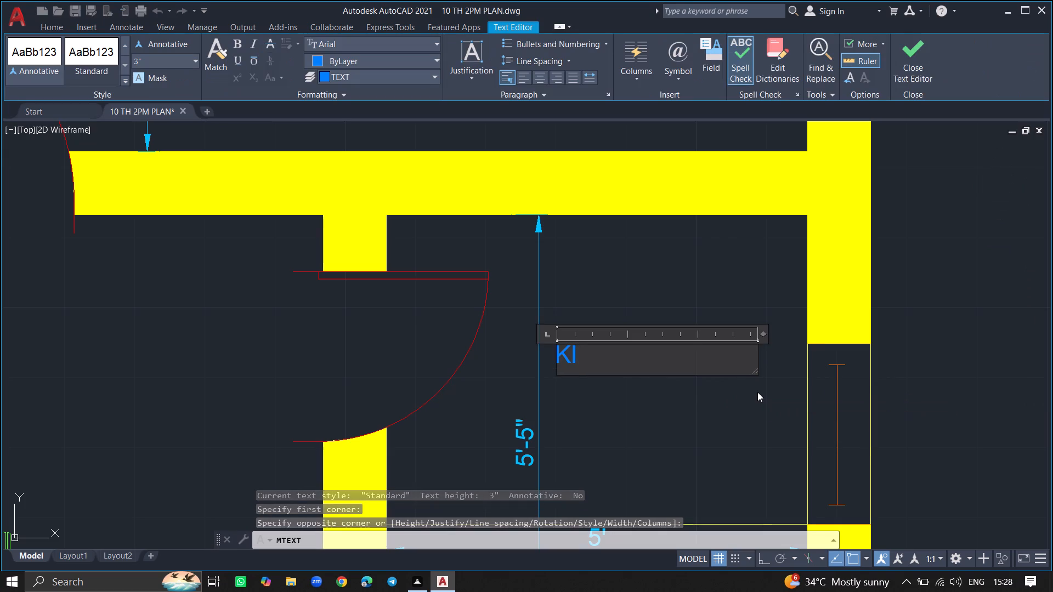
key(t)
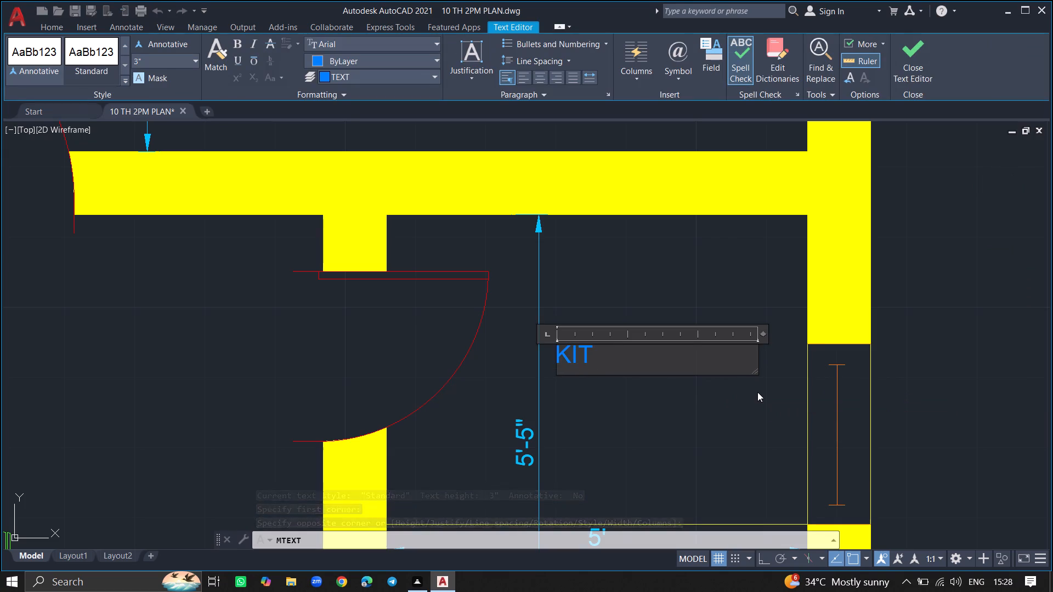
text(CHEN)
key(space)
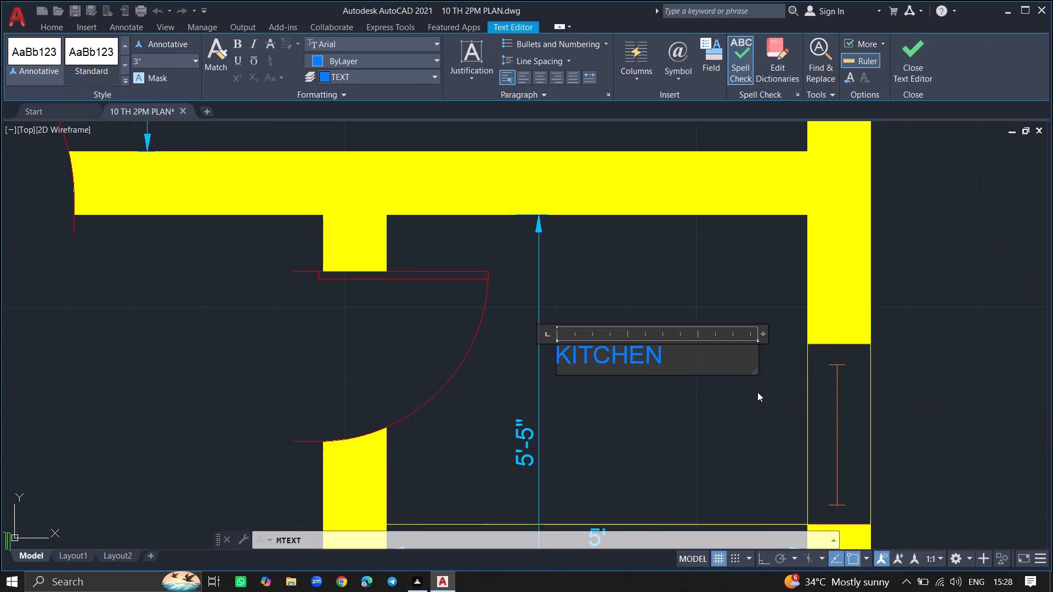
key(Return)
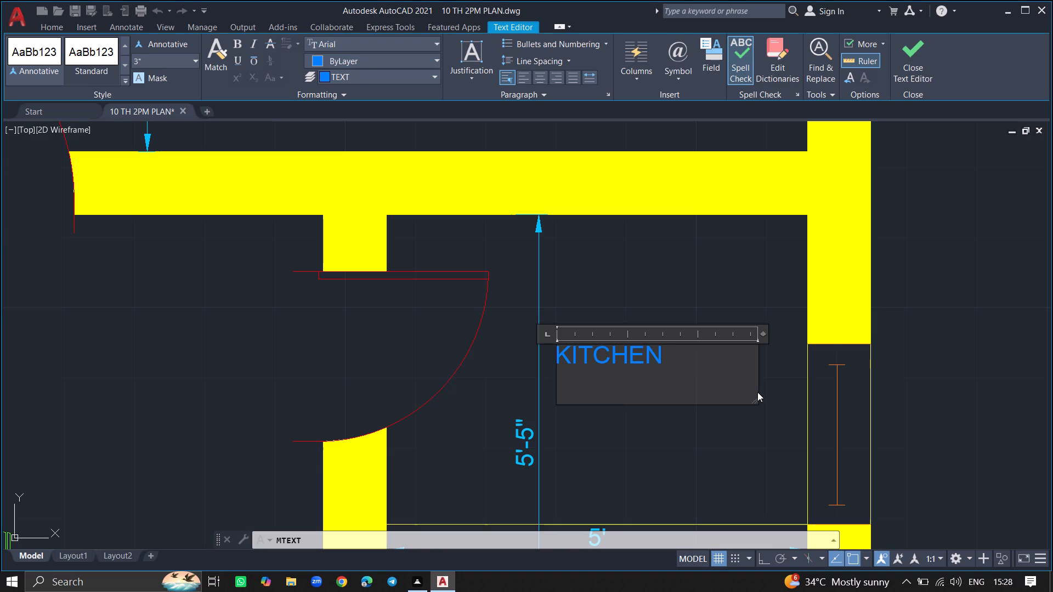
Add the size 5' X 5' 5" as the second line of the kitchen label and finish the text.
key(5)
text(')
key(space)
text(X)
key(space)
text(5')
key(space)
key(5)
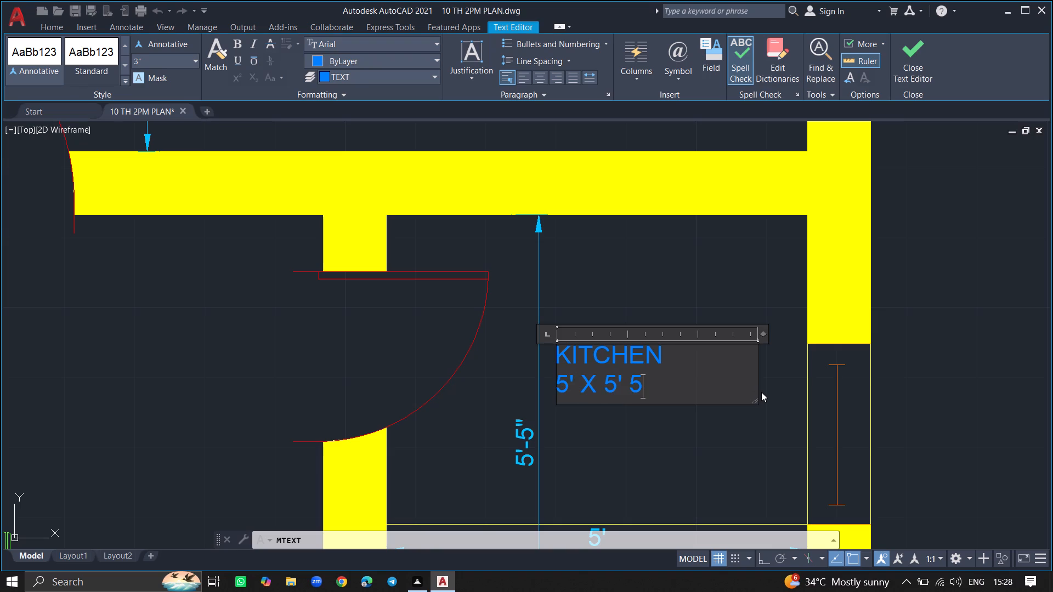
key(shift+quotedbl)
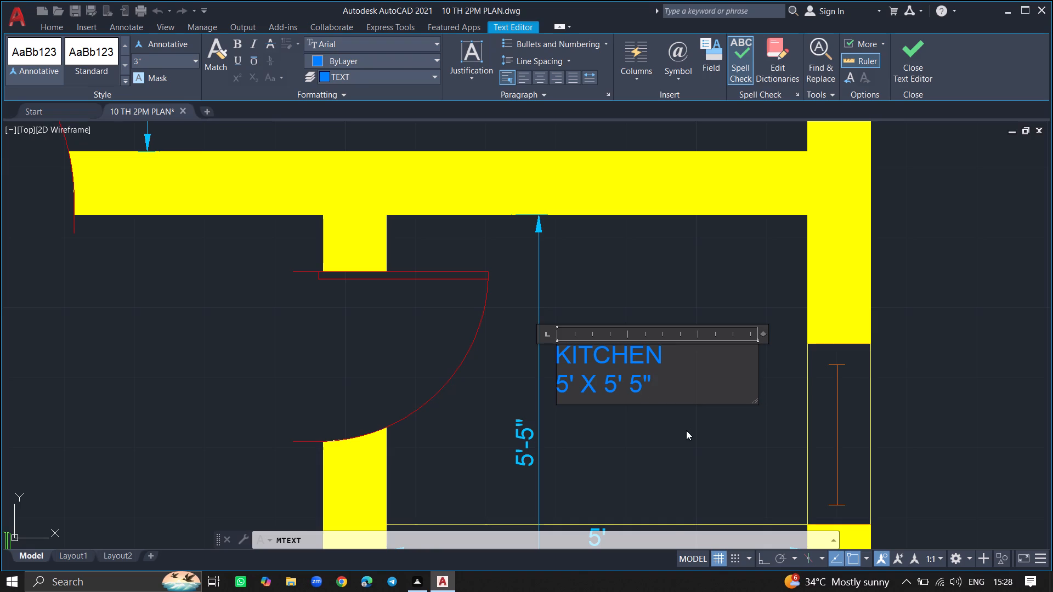
click(686, 430)
ctrl+scroll(686, 430, down, 3)
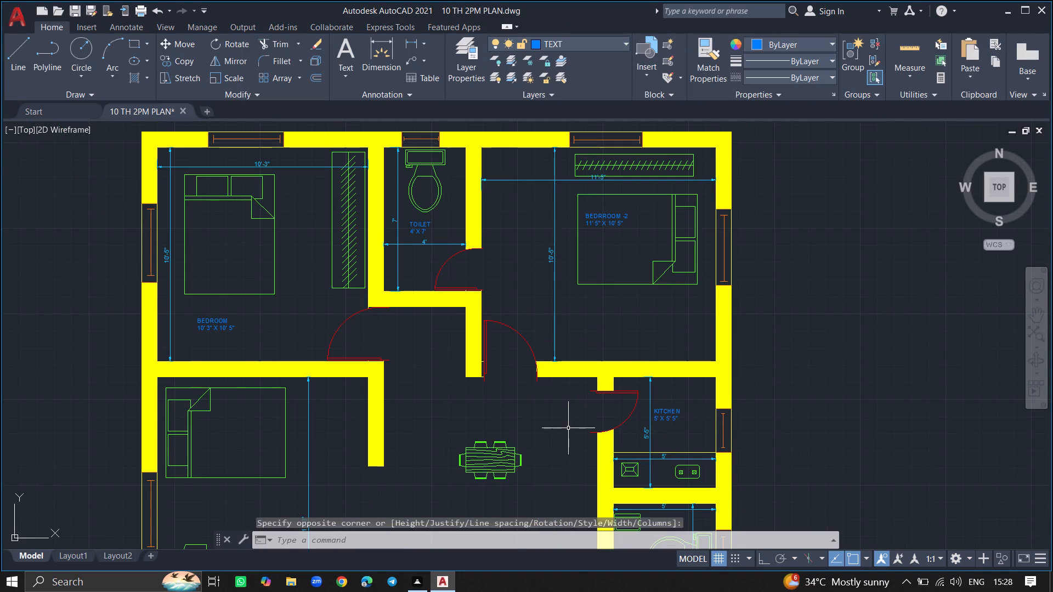
ctrl+scroll(360, 456, down, 1)
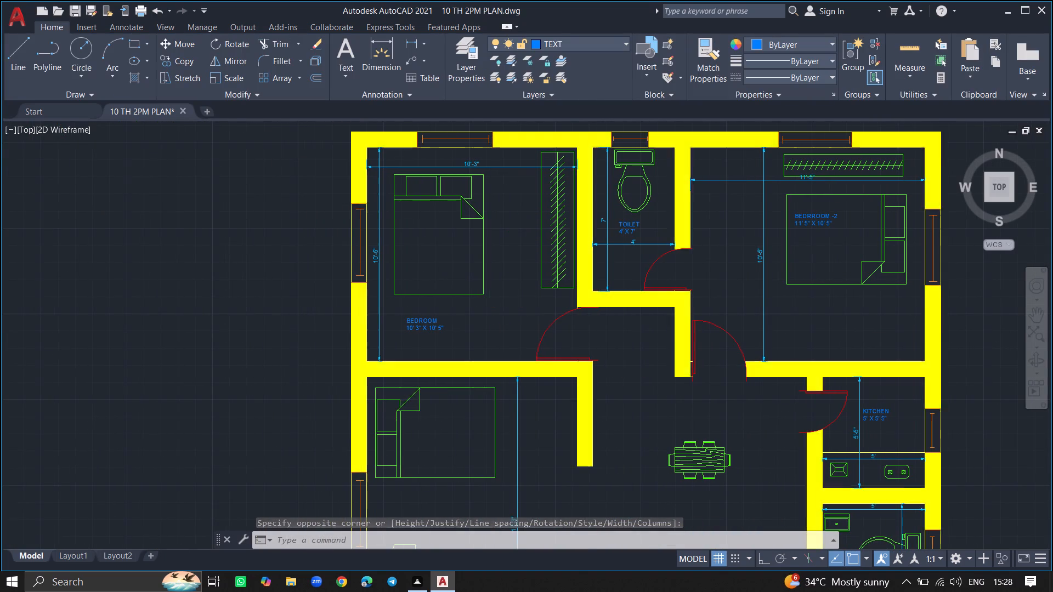
Delete the bed from the west room directly south of the northwest bedroom.
ctrl+scroll(360, 456, down, 1)
ctrl+scroll(374, 499, up, 4)
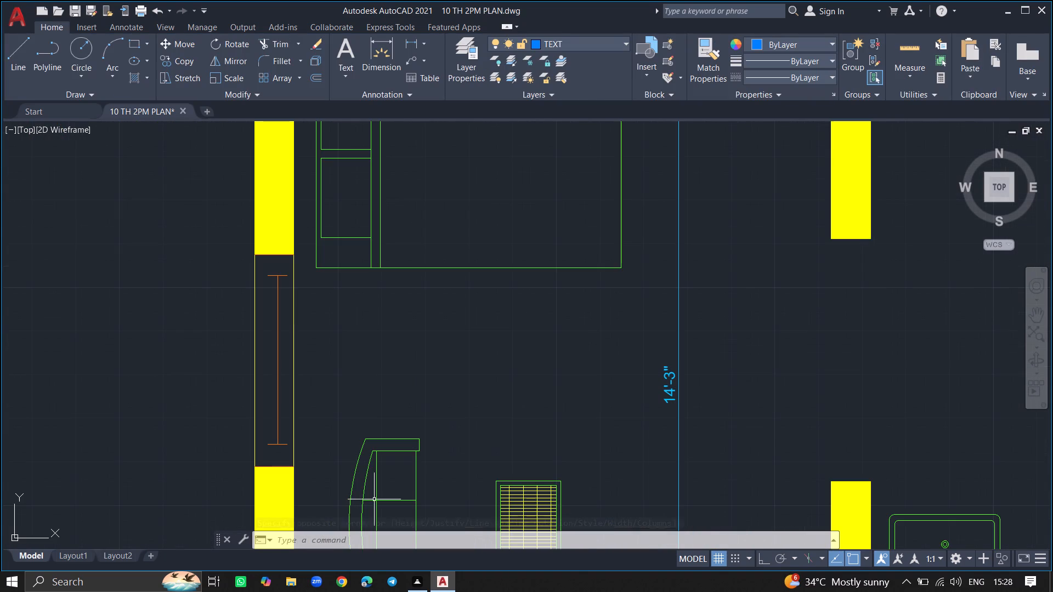
ctrl+scroll(384, 435, down, 4)
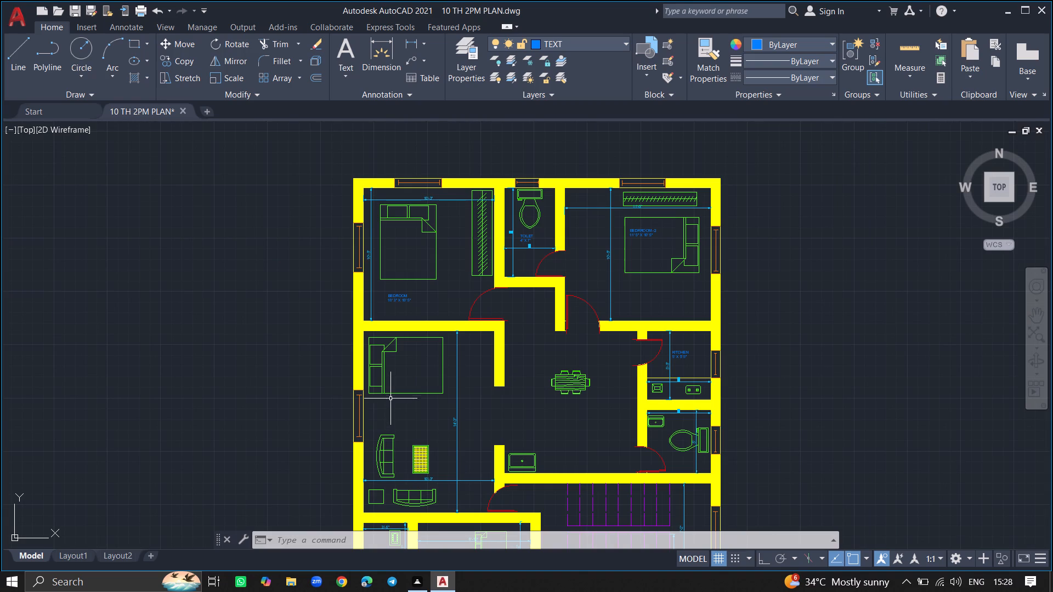
click(391, 395)
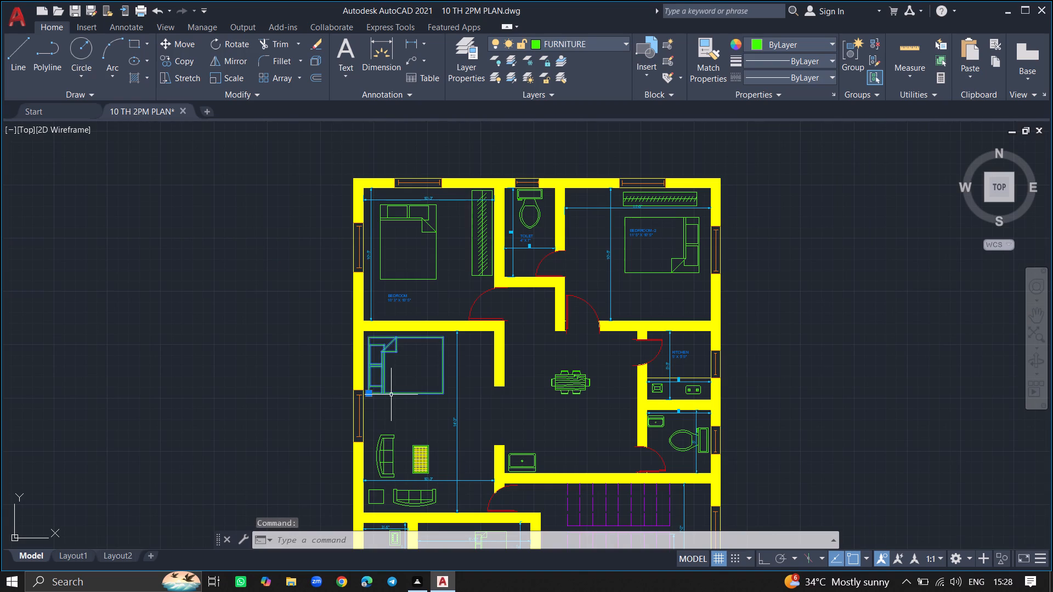
key(Delete)
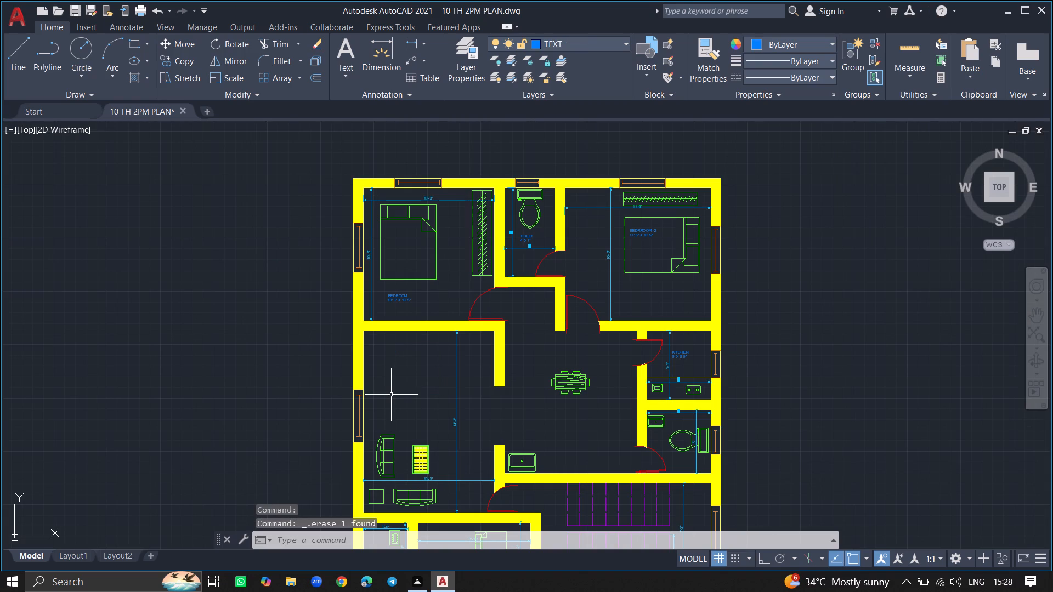
key(space)
ctrl+scroll(391, 395, up, 2)
key(Escape)
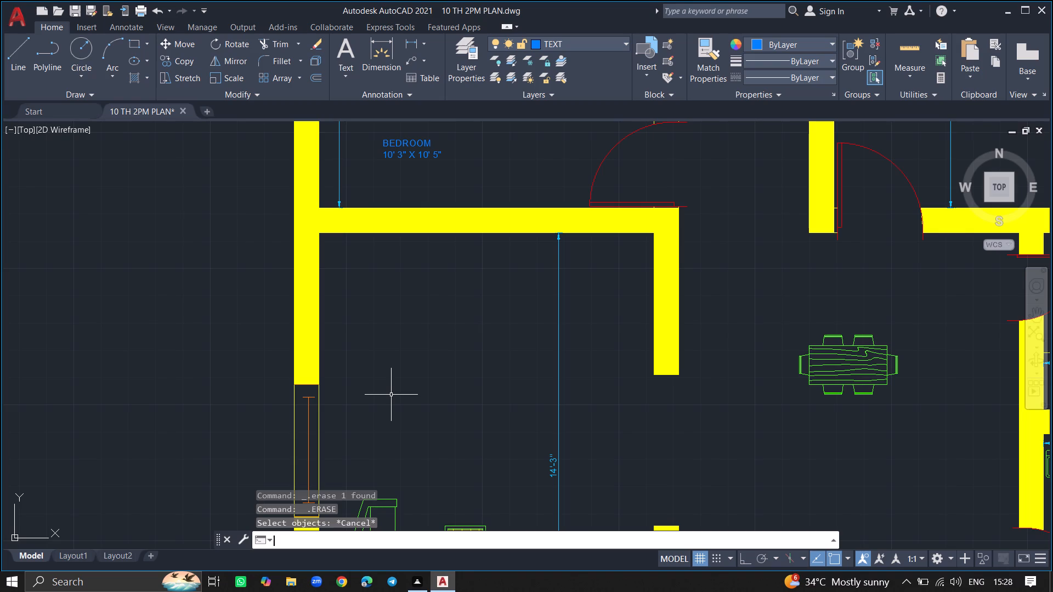
Start a multiline text label in the open northern part of the west sofa room with DRAWING as its first line.
text(MTE)
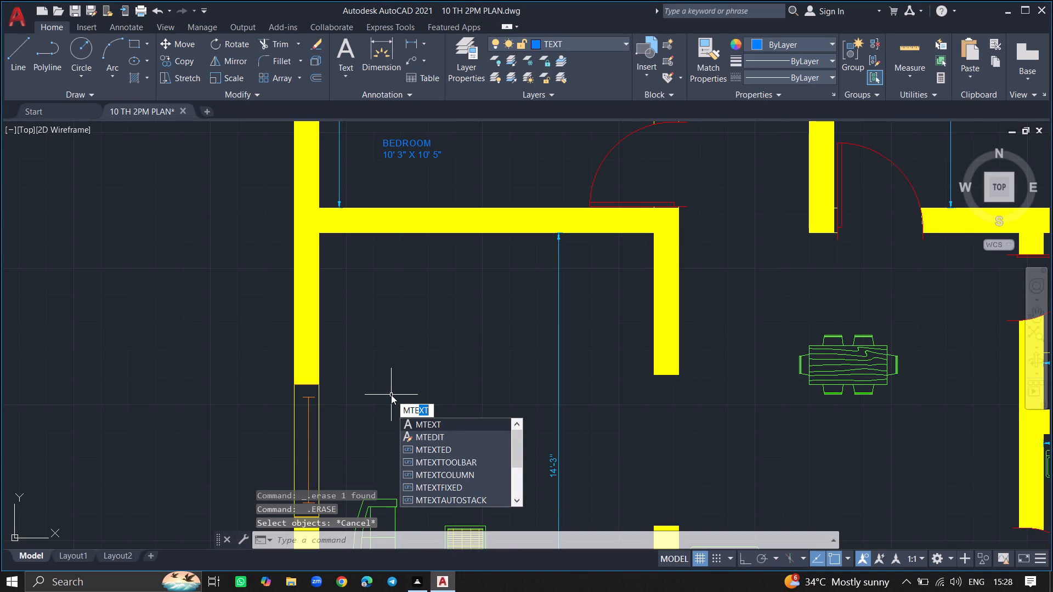
key(x)
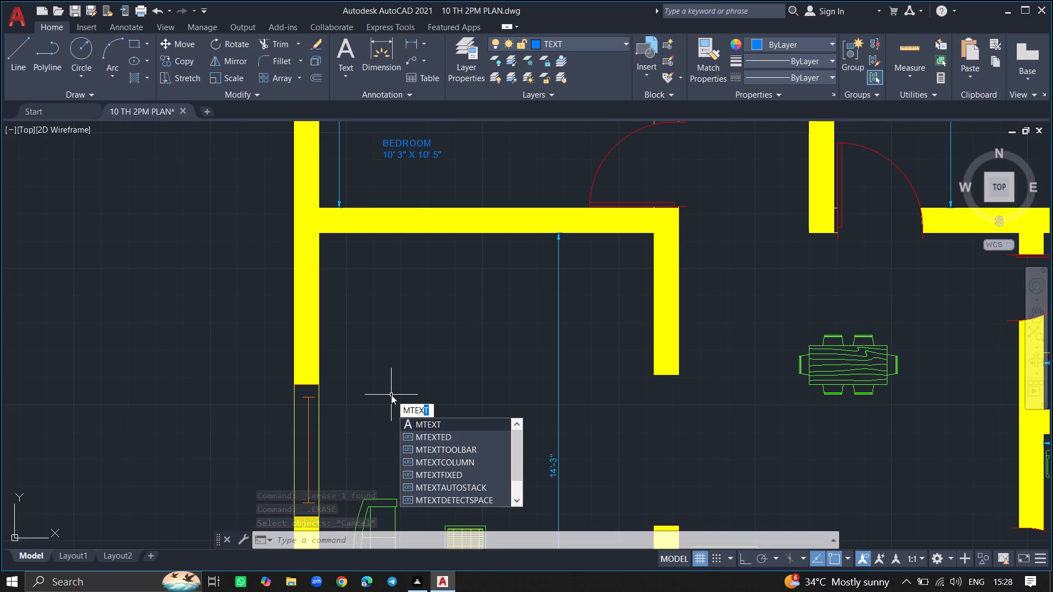
click(407, 417)
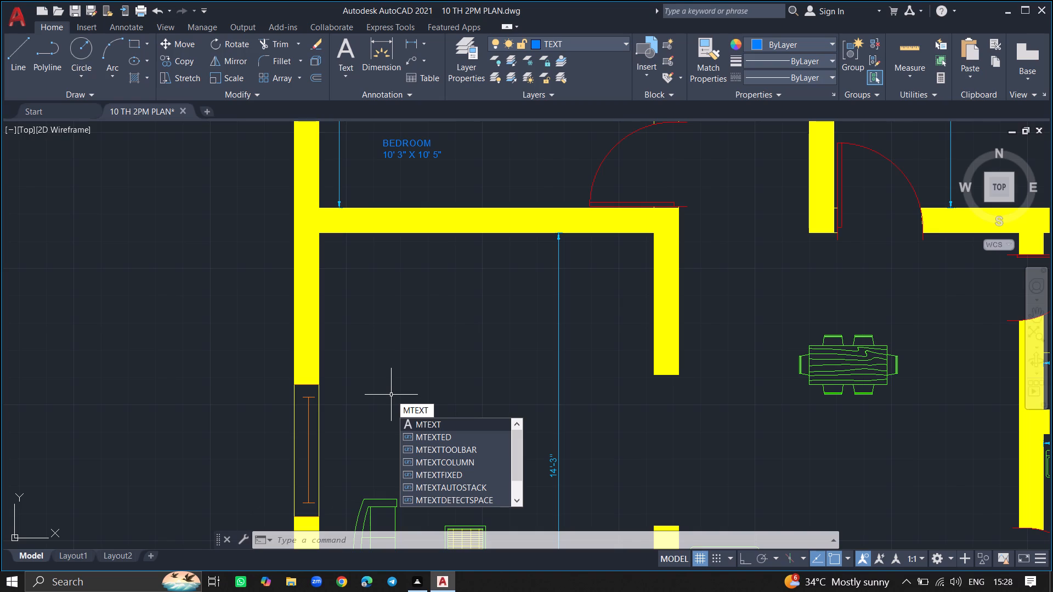
click(416, 420)
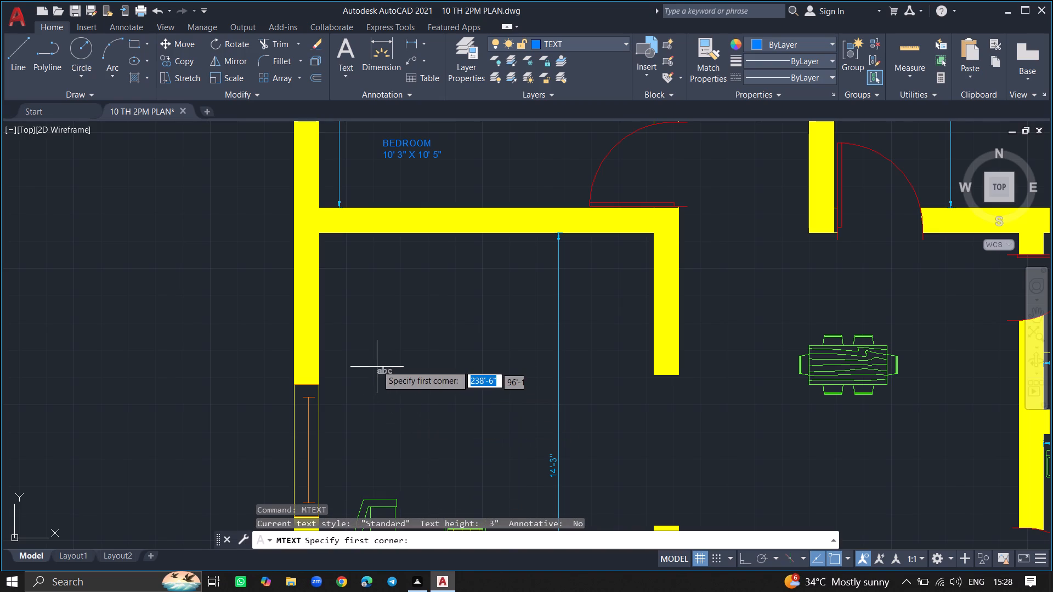
click(373, 356)
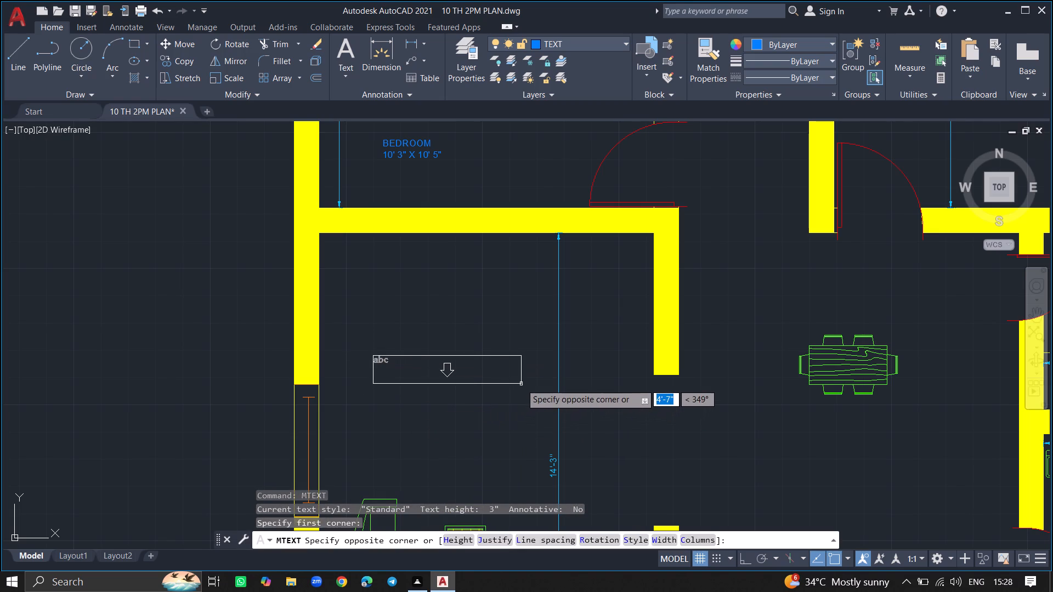
click(521, 384)
text(DRAW)
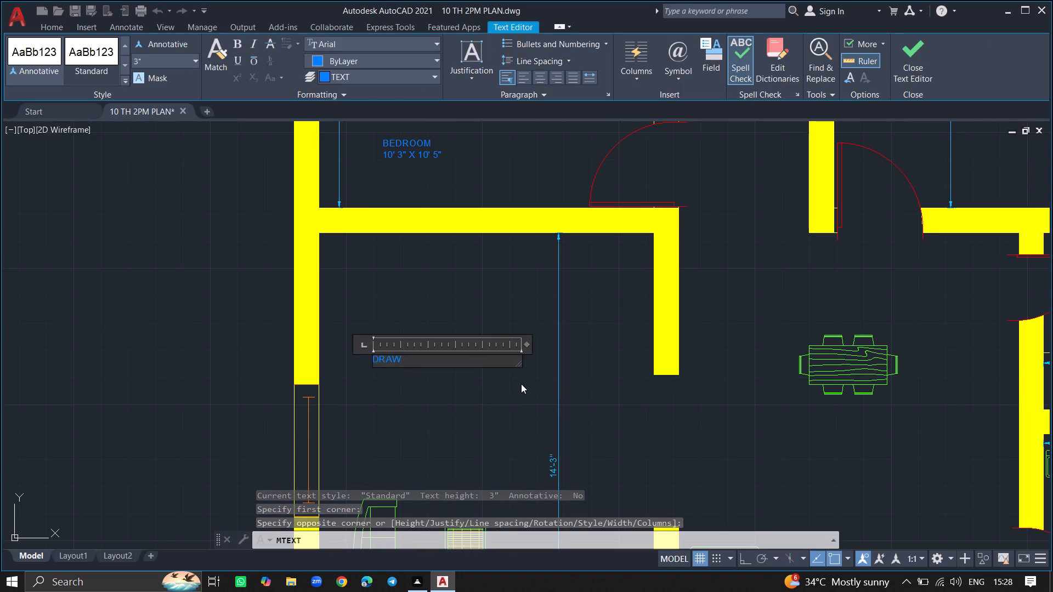
text(ING)
key(space)
key(Return)
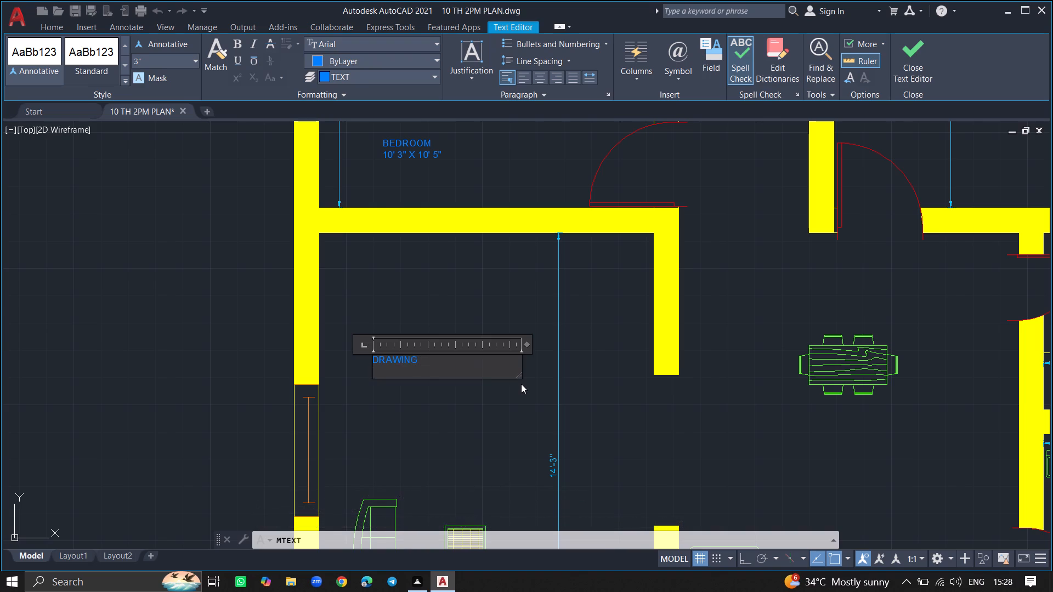
Add the size 10'3" X 14' 3" as the second line of the drawing room label and finish the text.
ctrl+scroll(521, 384, down, 3)
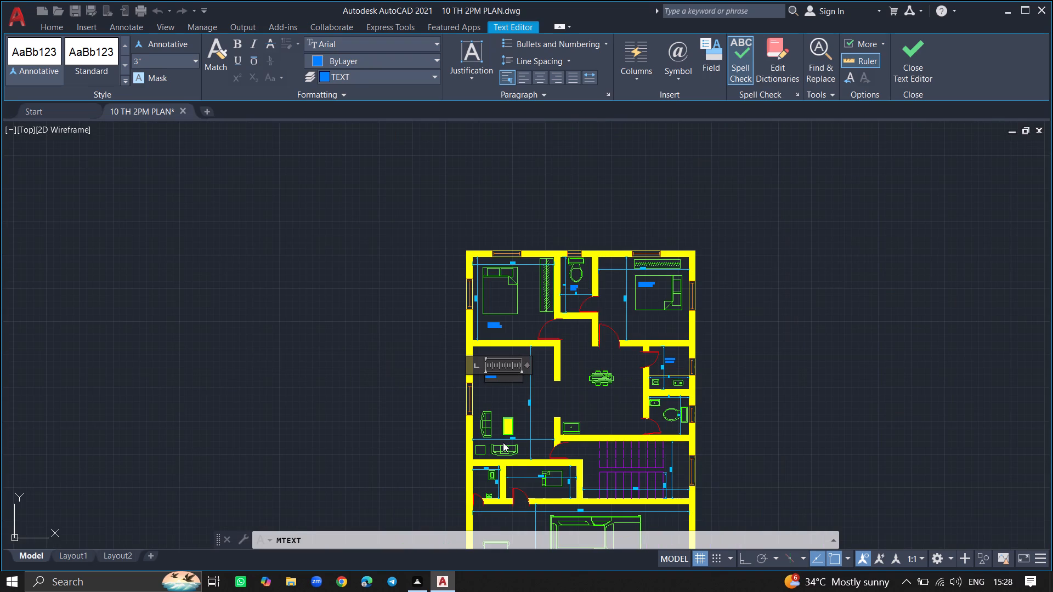
ctrl+scroll(503, 442, up, 5)
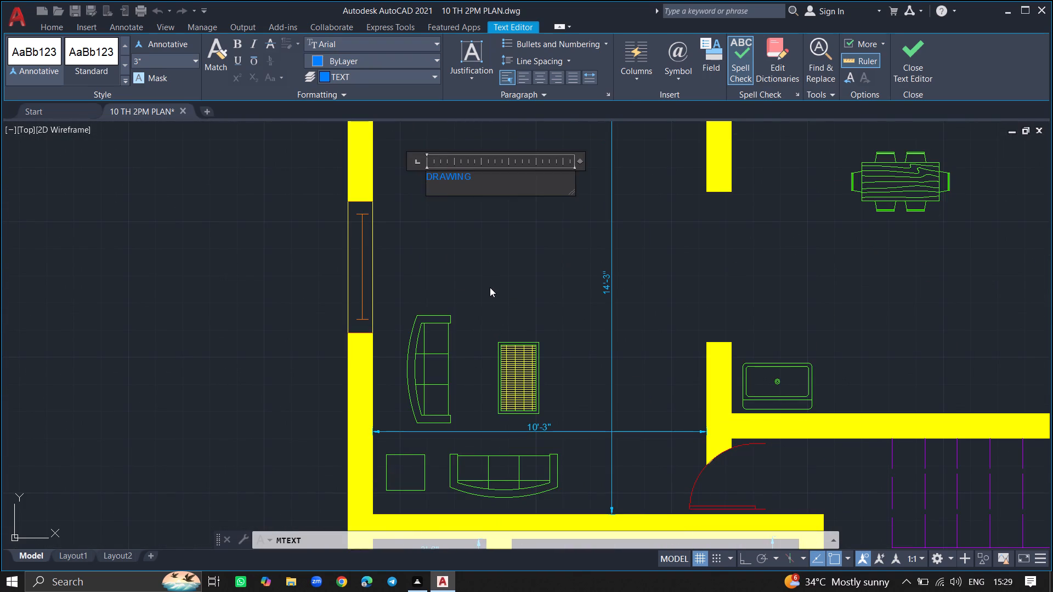
key(1)
key(o)
key(BackSpace)
key(0)
key(apostrophe)
key(3)
text(" X)
key(space)
text(14)
text(')
key(space)
key(3)
key(shift+quotedbl)
click(500, 302)
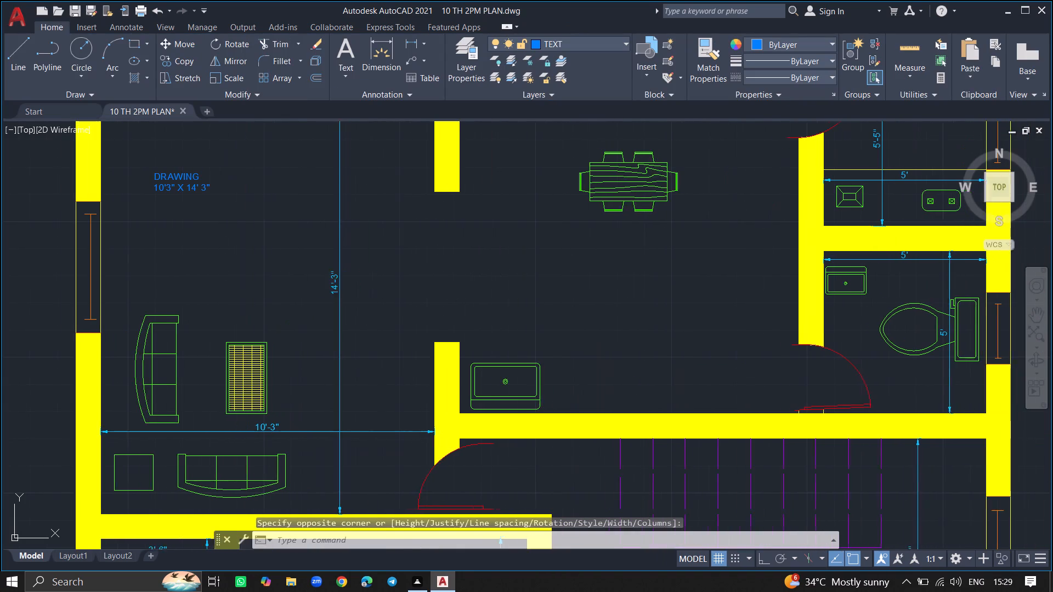
Make DIMENSIONS the current layer.
ctrl+scroll(569, 246, down, 3)
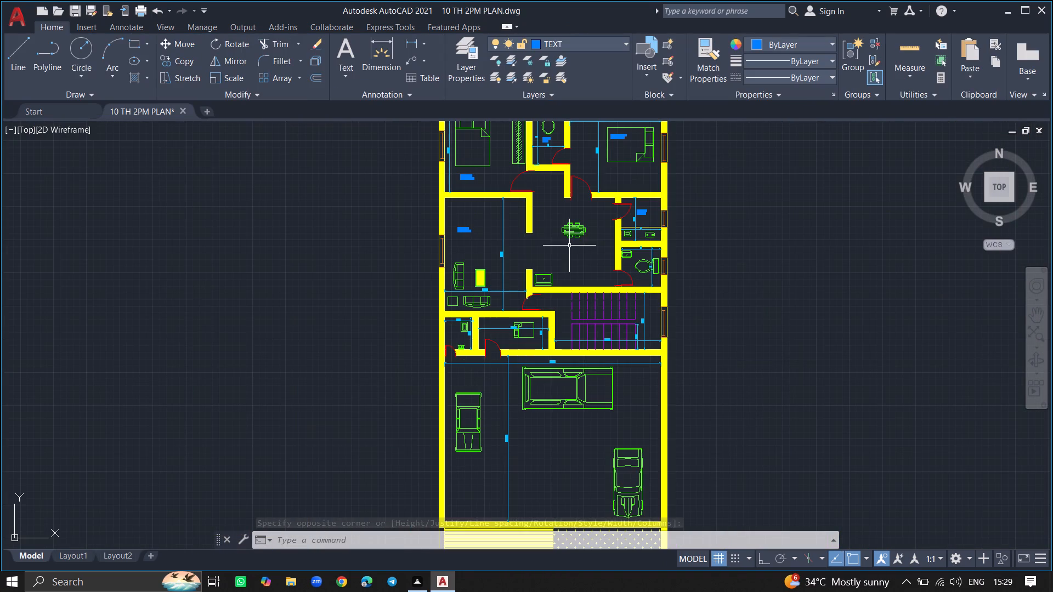
ctrl+scroll(570, 213, up, 1)
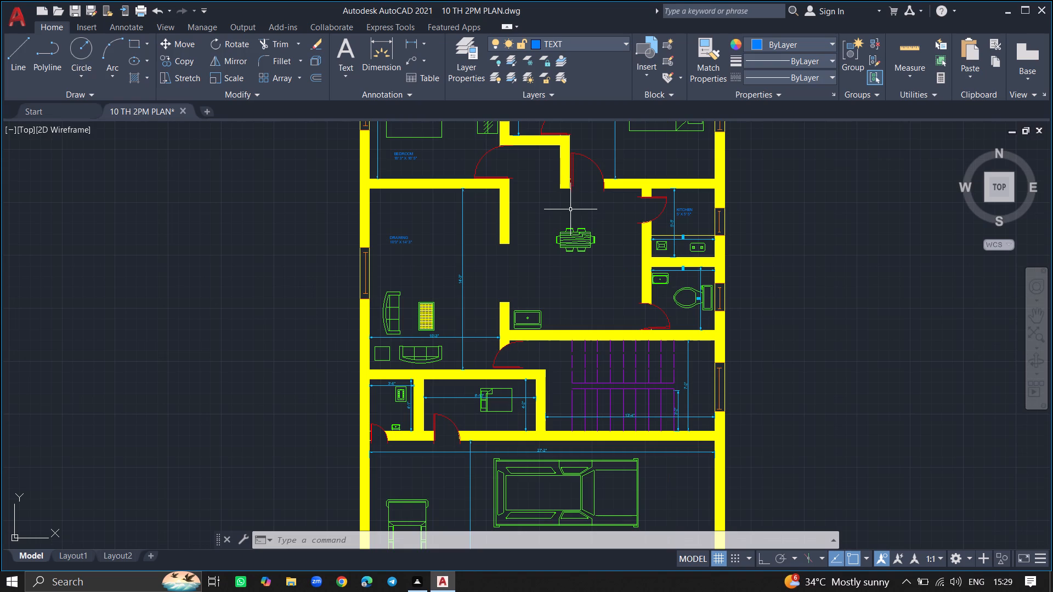
double_click(462, 65)
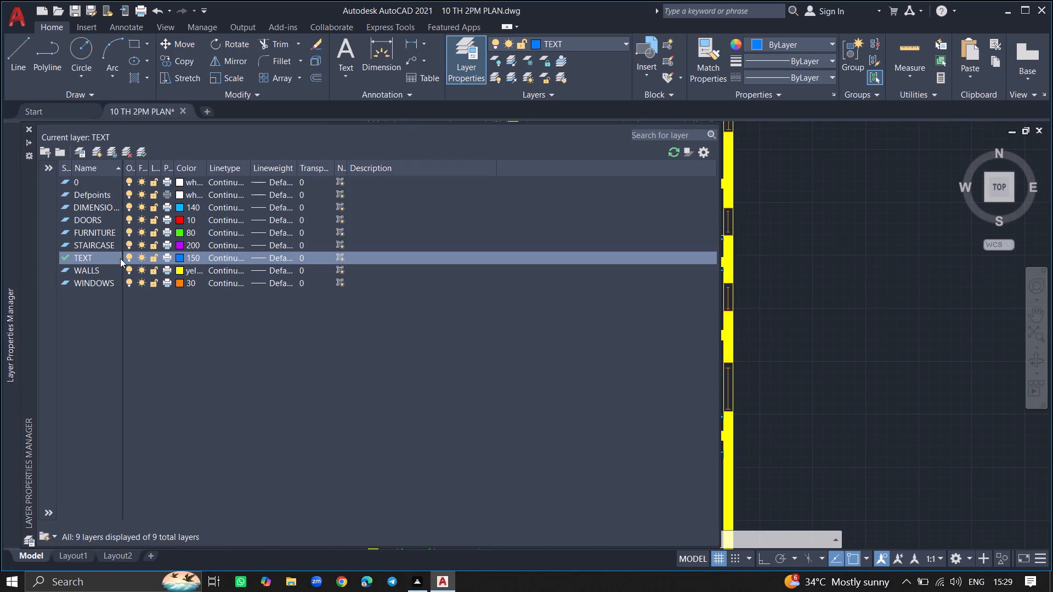
double_click(95, 203)
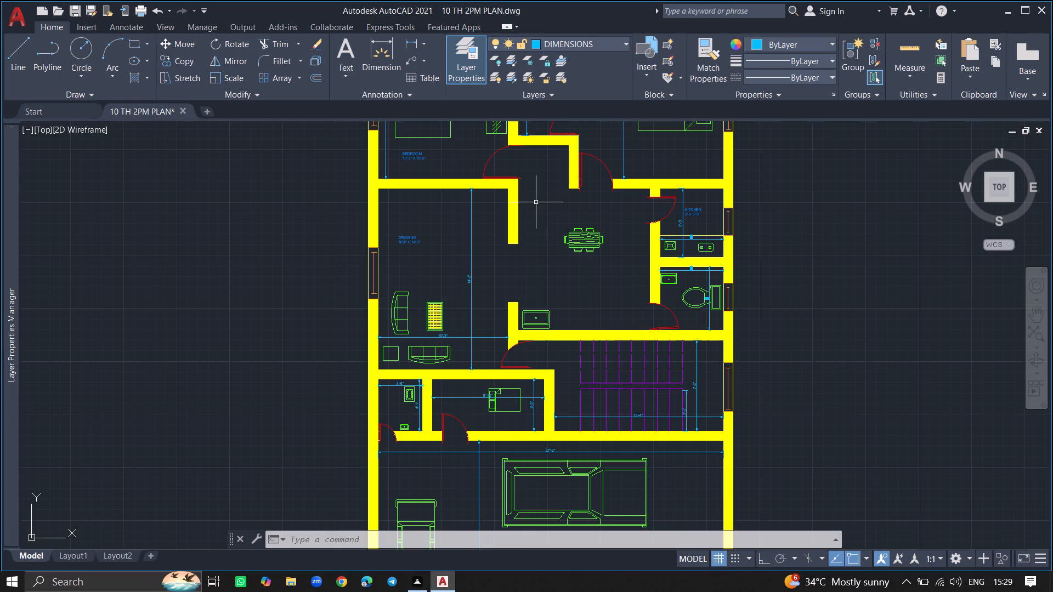
Add a horizontal linear dimension across the dining area between its east and west walls, placed just south of the dining table.
text(DIM)
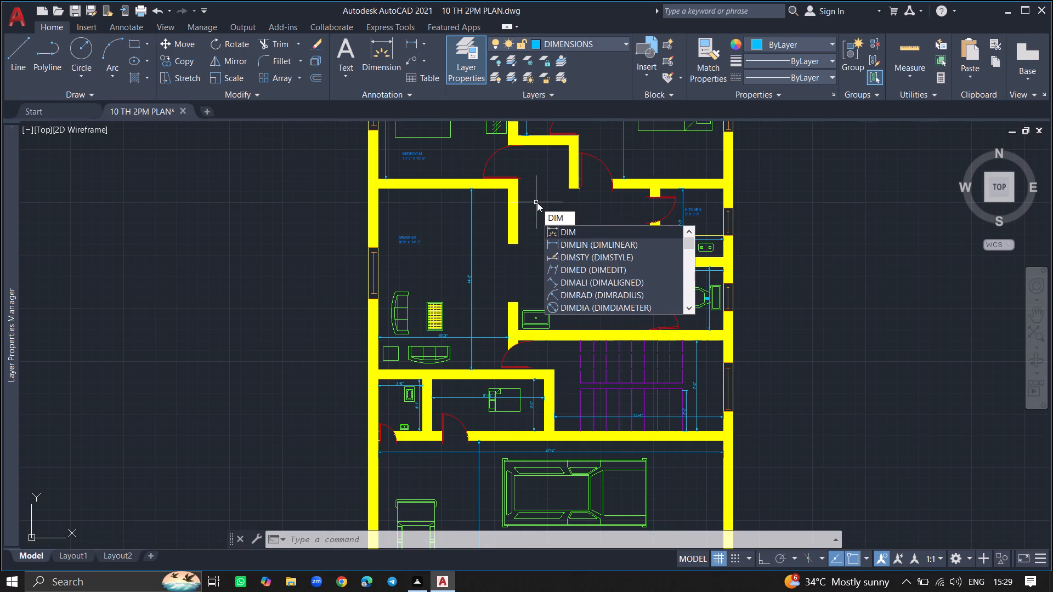
click(559, 242)
ctrl+scroll(559, 242, up, 1)
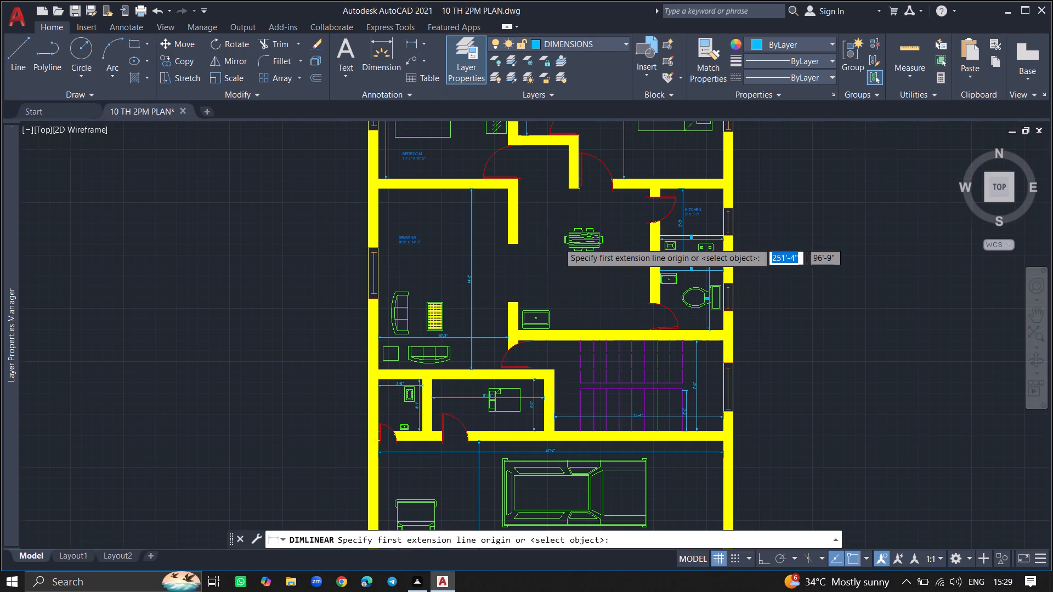
ctrl+scroll(559, 242, up, 1)
ctrl+scroll(578, 206, down, 2)
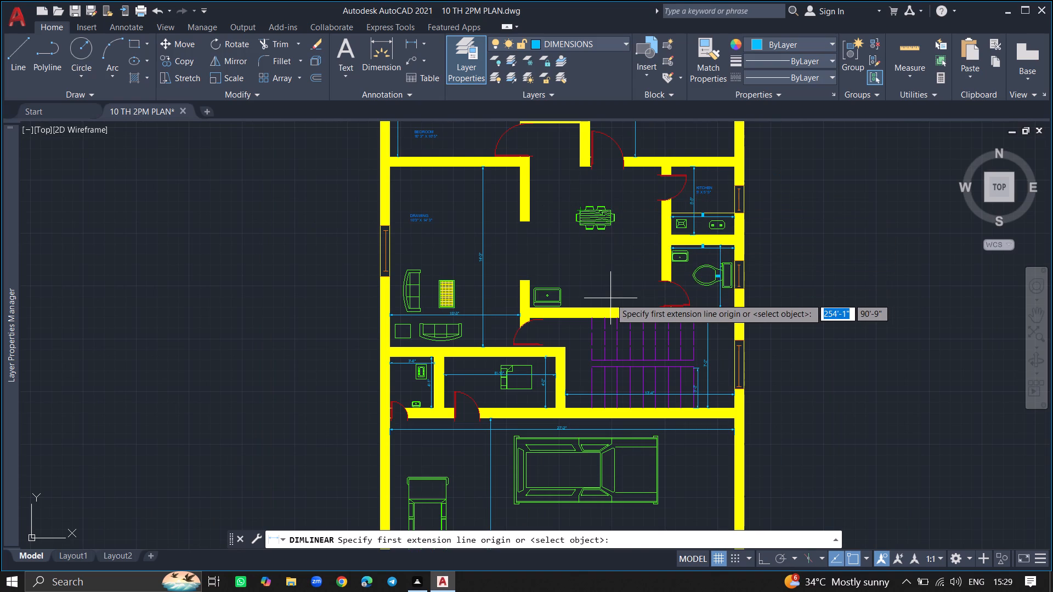
ctrl+scroll(610, 298, up, 1)
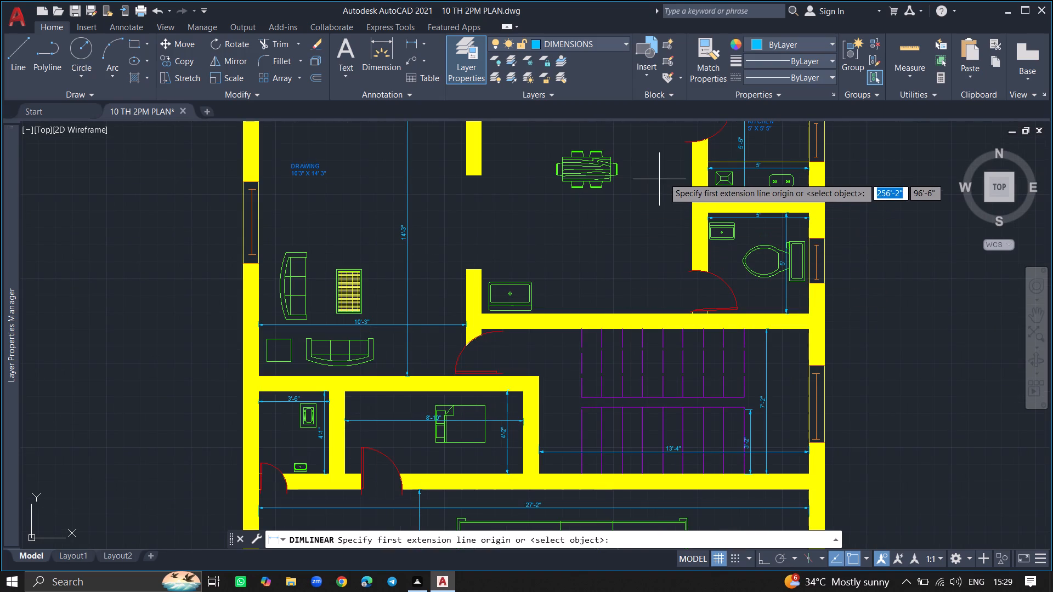
drag(692, 166, 548, 183)
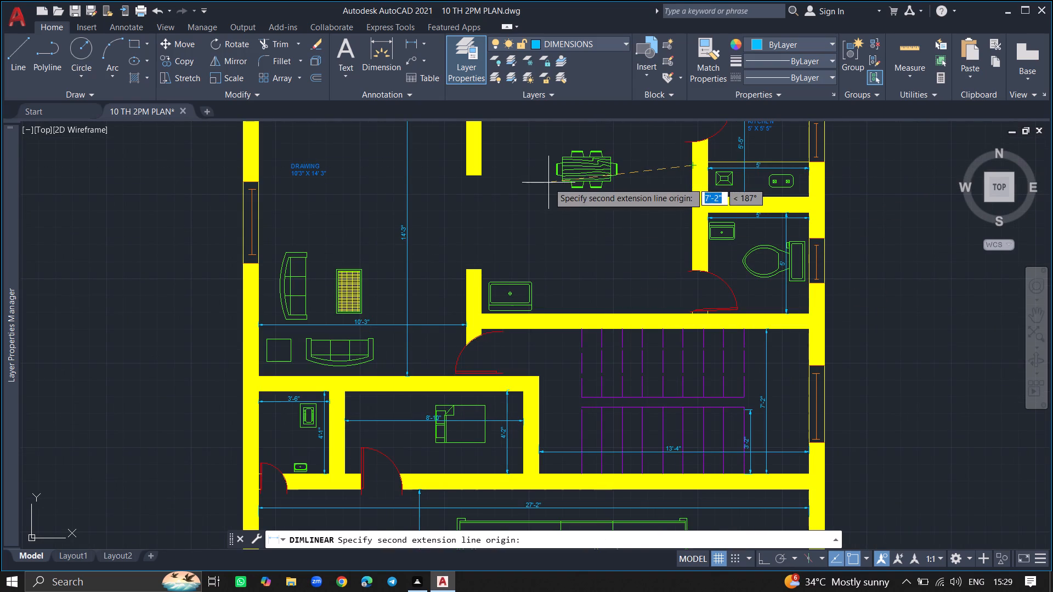
click(482, 164)
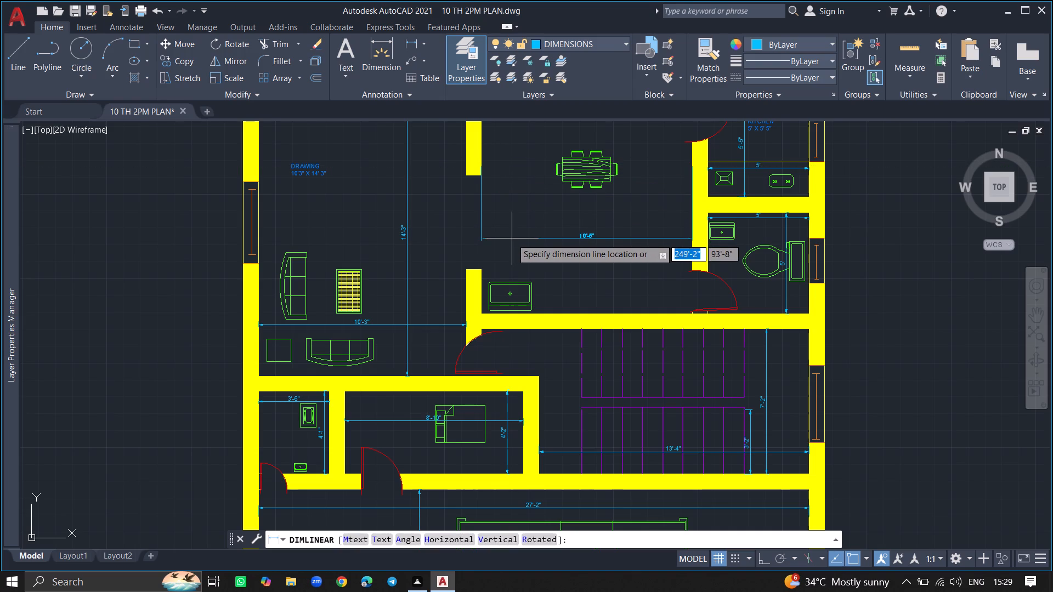
click(512, 238)
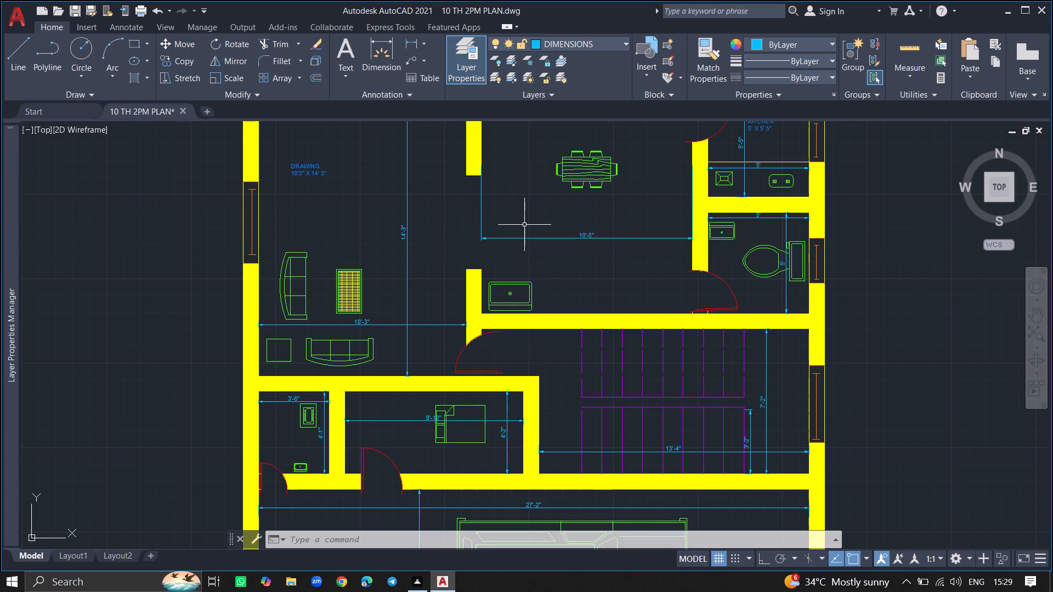
ctrl+scroll(524, 225, down, 1)
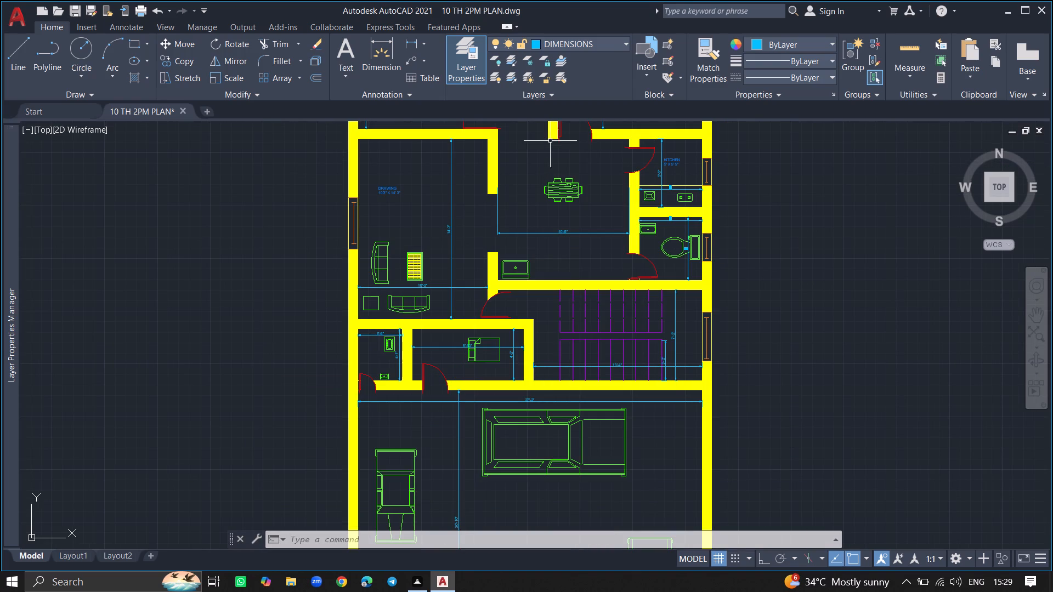
Add a vertical linear dimension across the dining area from its north wall to its south wall, placed east of the dining table.
ctrl+scroll(550, 138, up, 3)
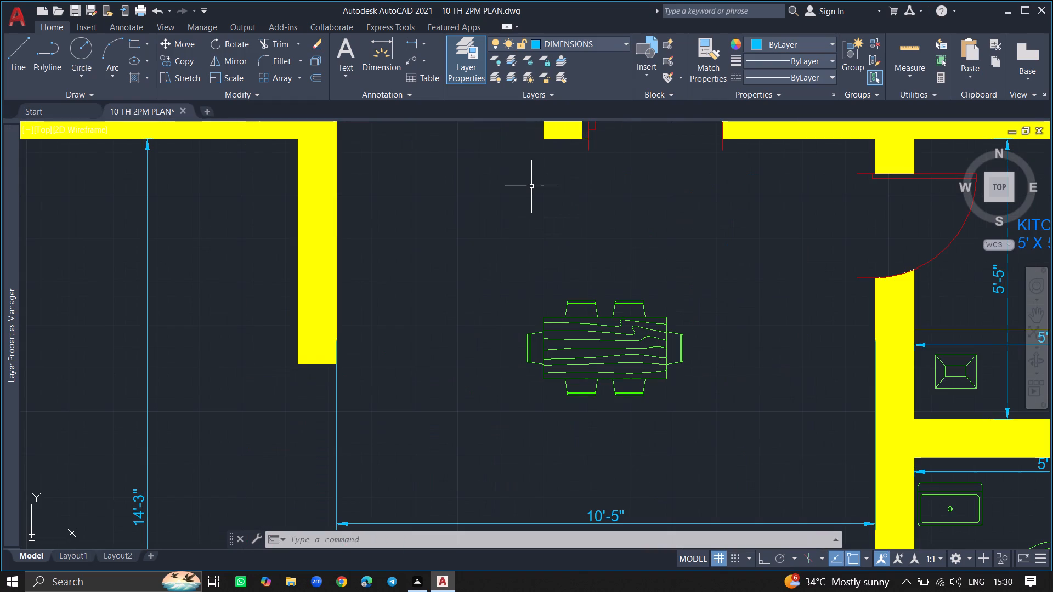
text(DIML)
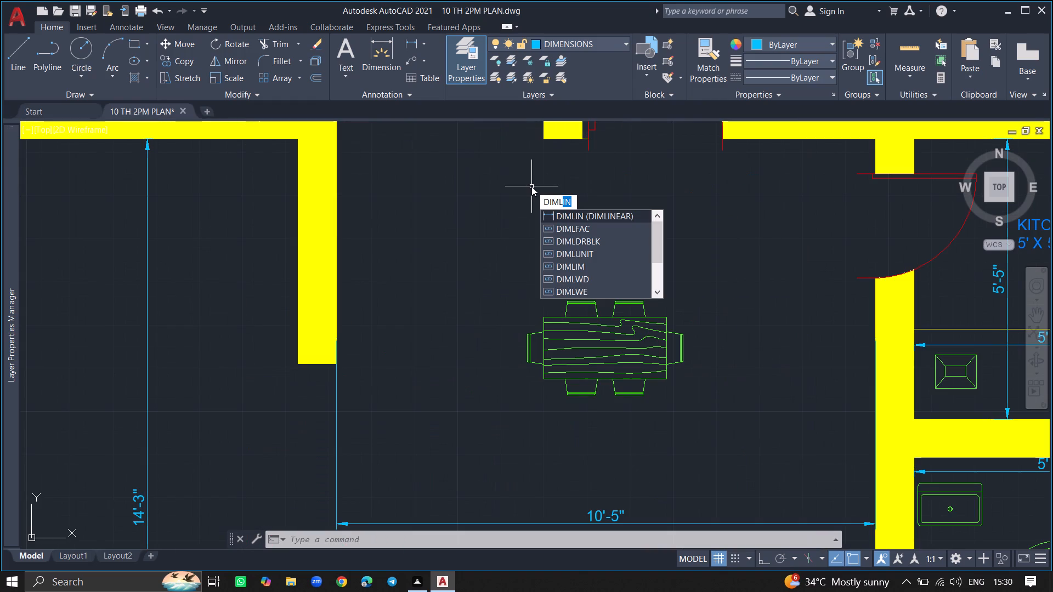
click(556, 214)
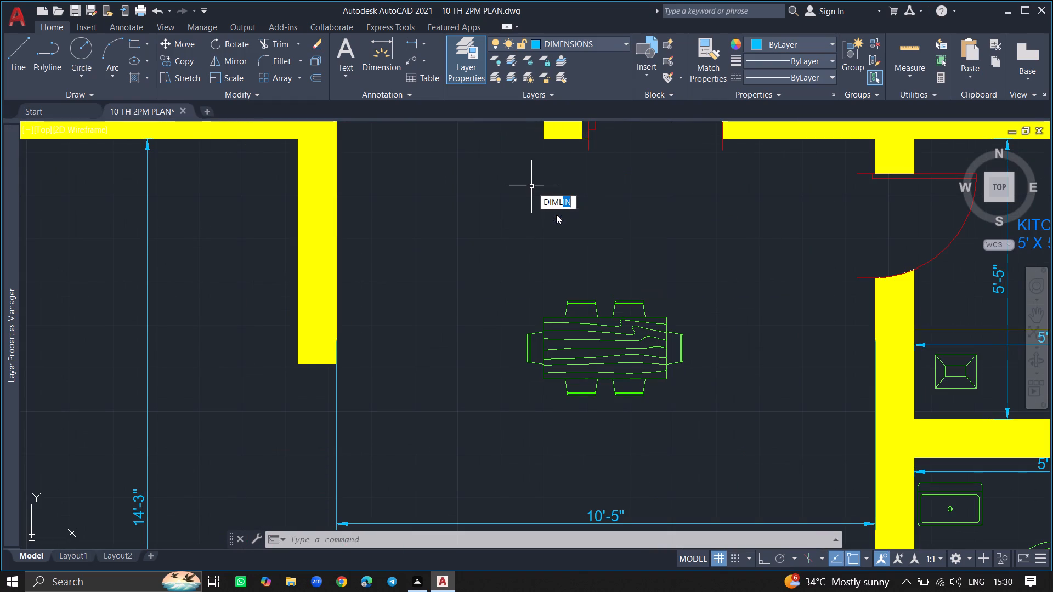
ctrl+scroll(700, 197, down, 1)
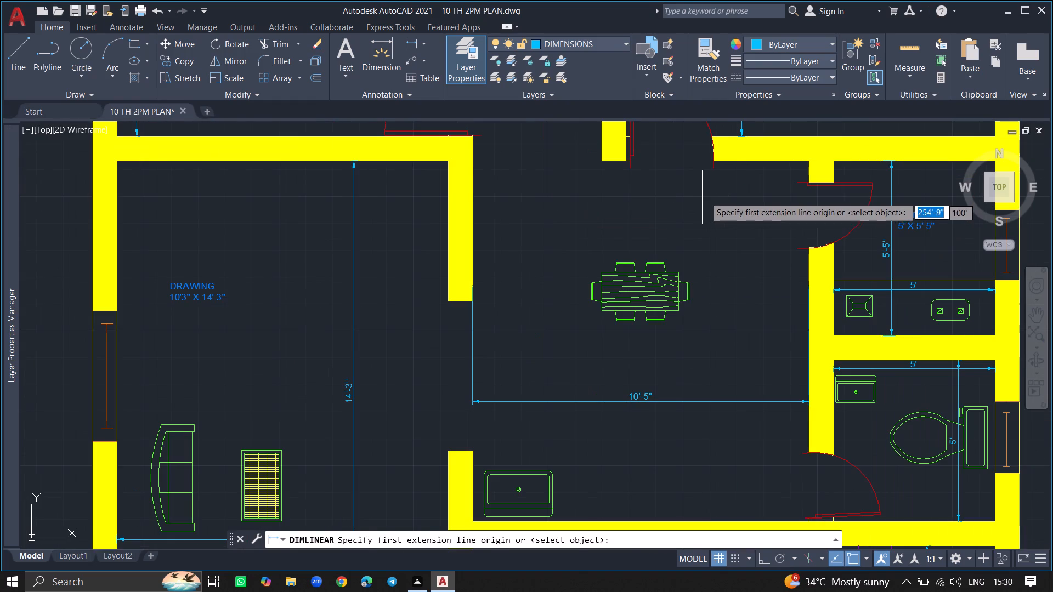
drag(737, 162, 733, 249)
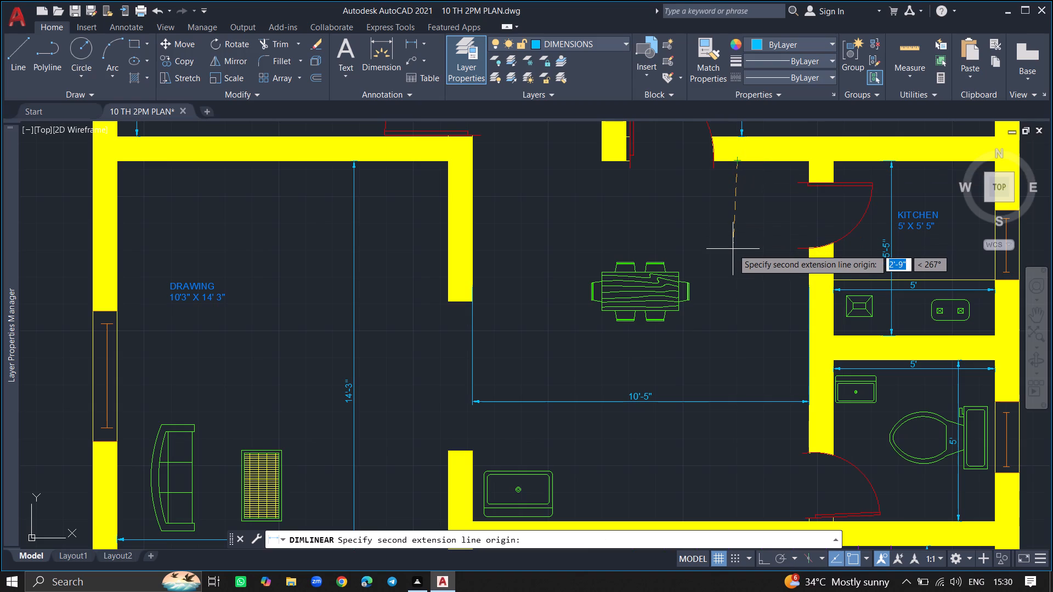
ctrl+scroll(720, 303, down, 3)
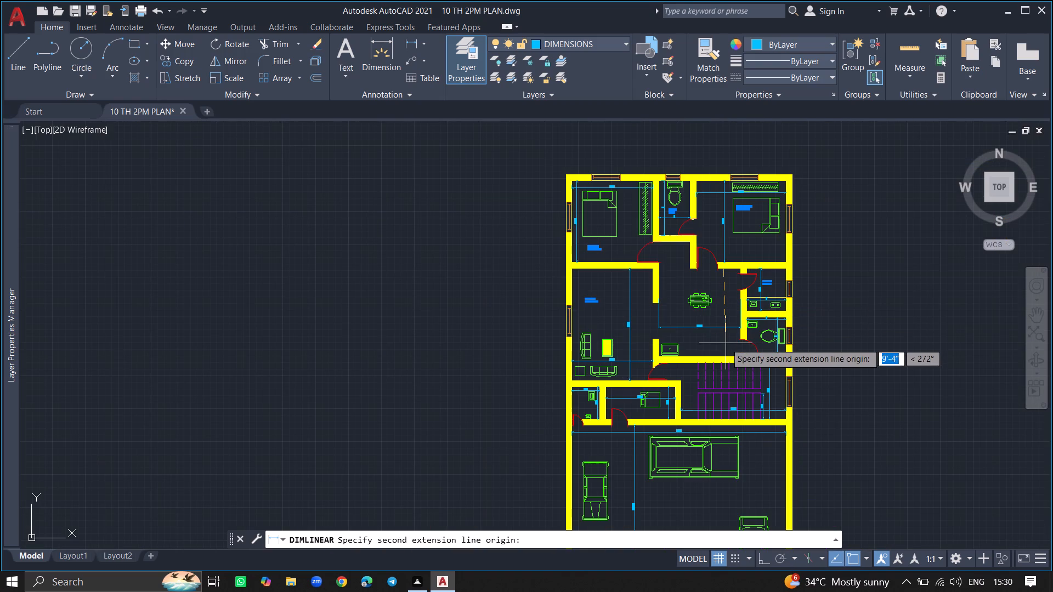
ctrl+scroll(726, 355, up, 4)
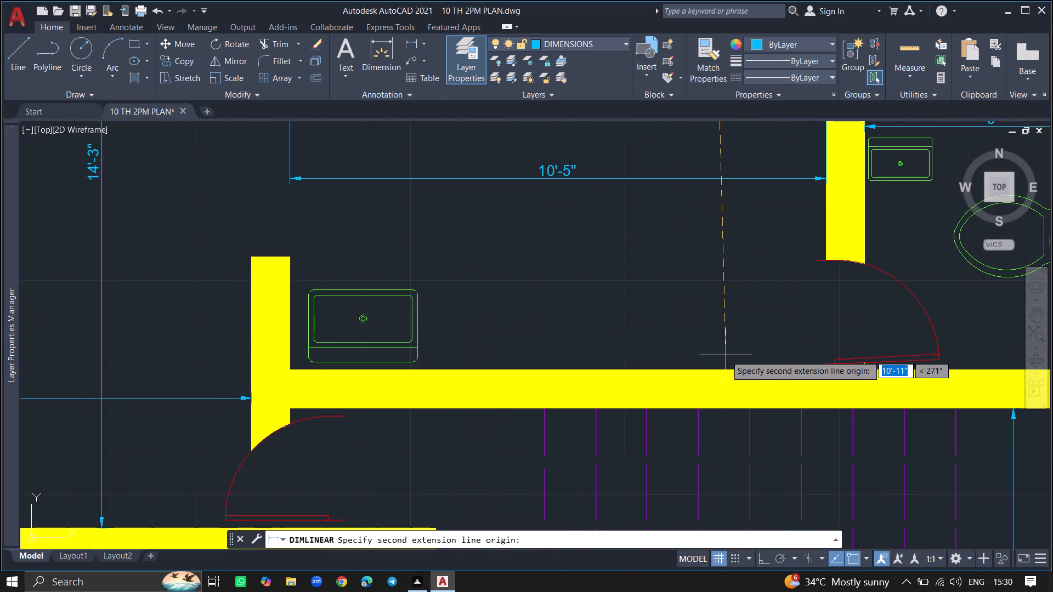
click(709, 374)
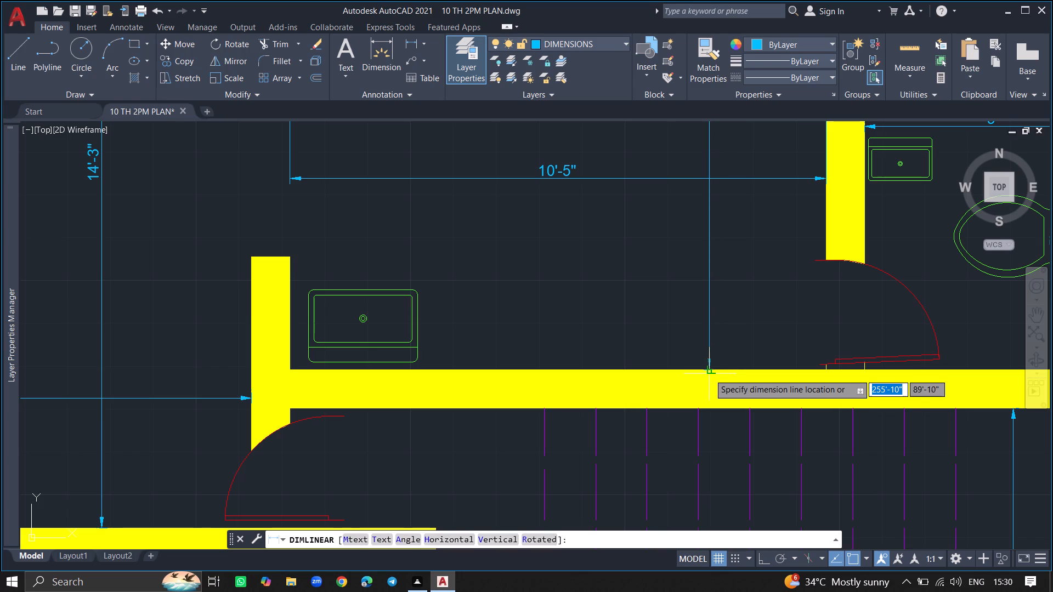
click(710, 361)
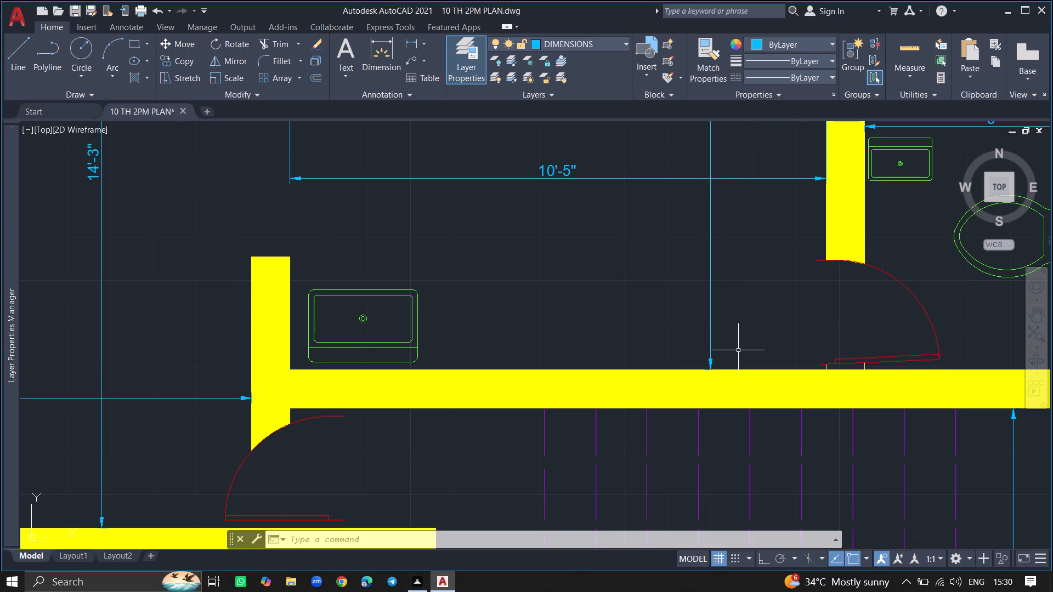
Make TEXT the current layer.
ctrl+scroll(759, 345, down, 1)
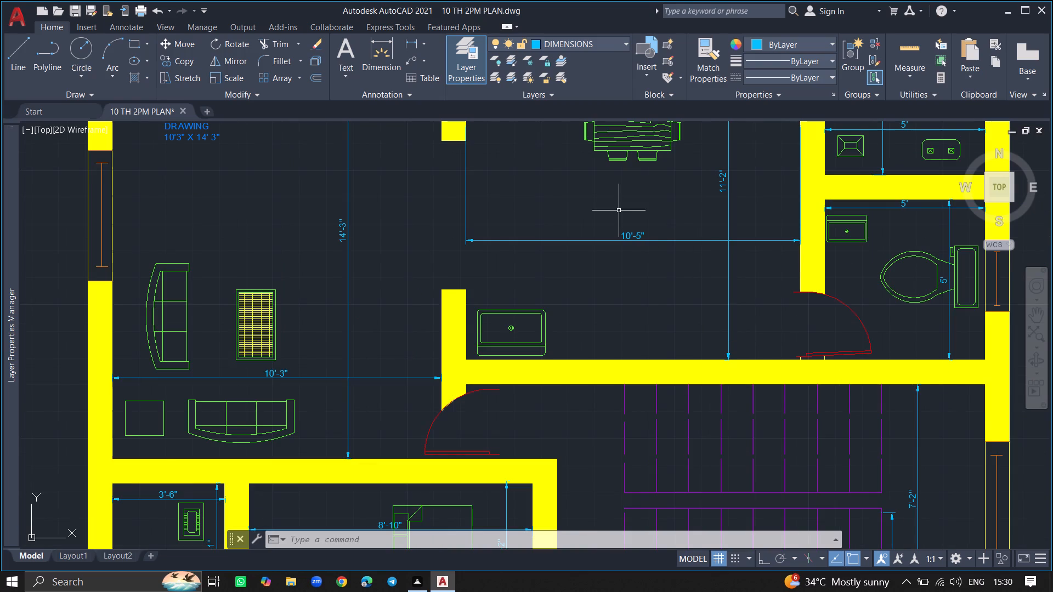
ctrl+scroll(619, 210, up, 2)
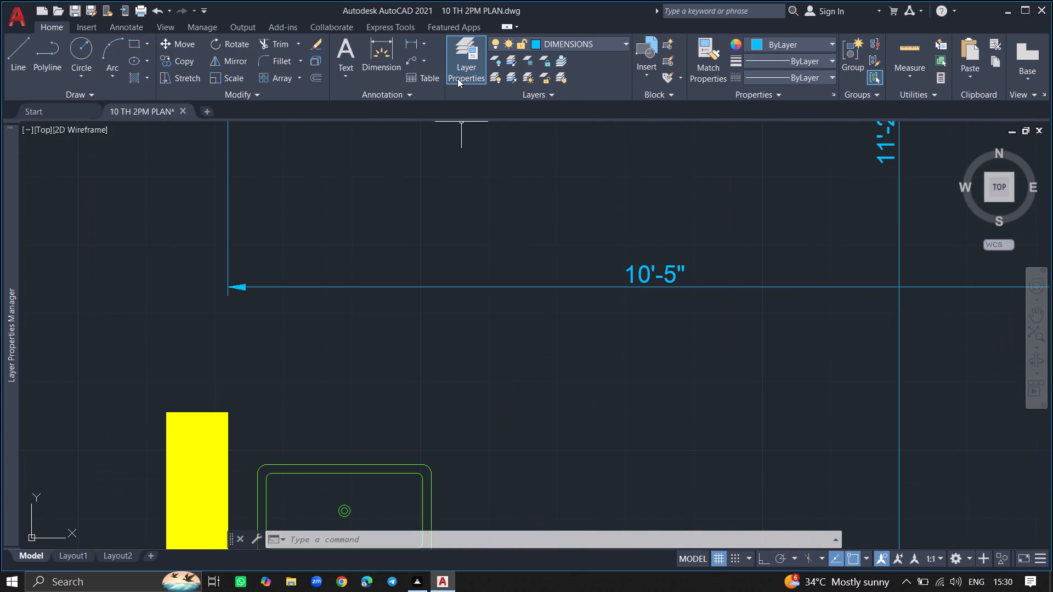
double_click(457, 78)
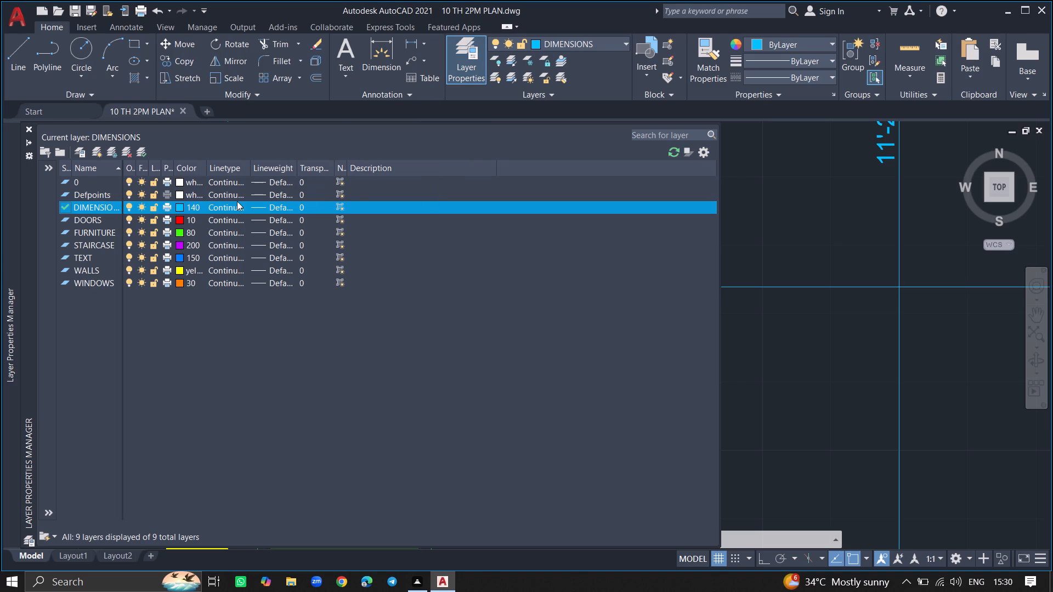
double_click(109, 258)
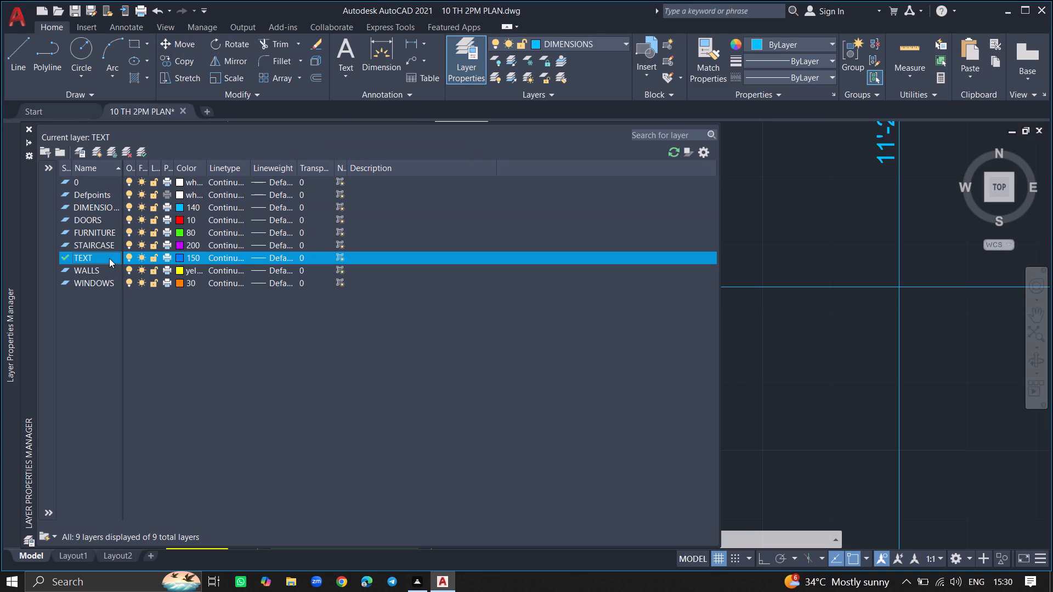
click(29, 127)
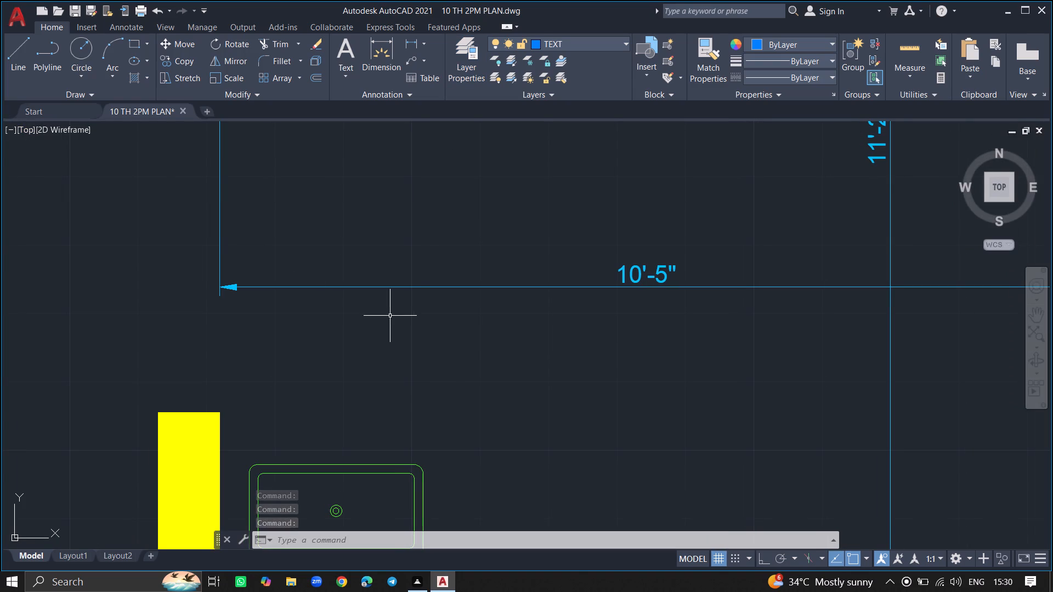
Start a multiline text label in the dining area, just south of its horizontal dimension, with DINNING as its first line.
text(MTEXT)
key(Return)
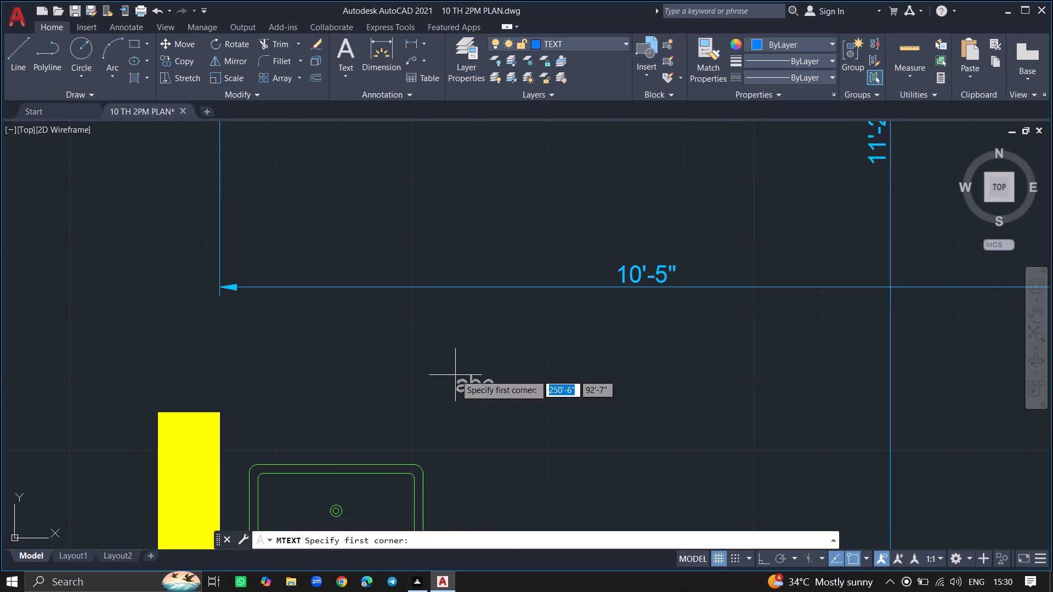
click(463, 338)
click(778, 386)
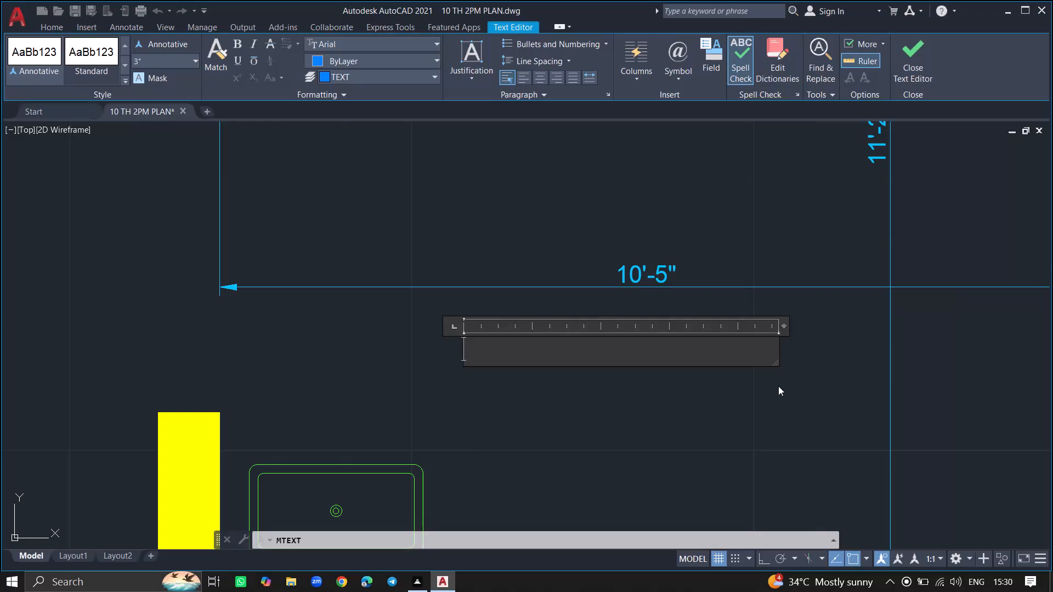
ctrl+scroll(778, 386, down, 3)
text(DINNIN)
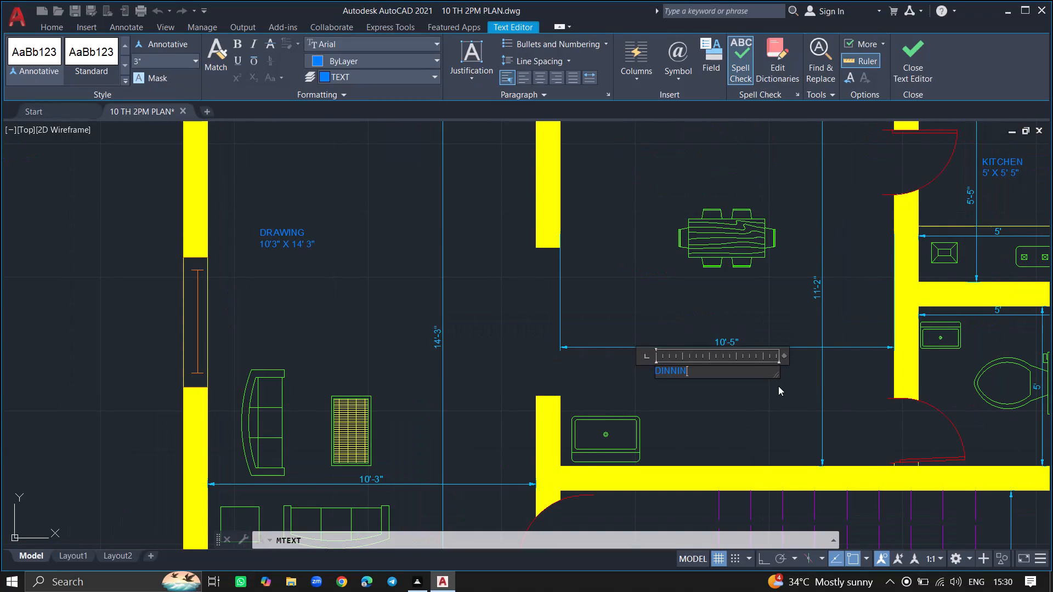
key(g)
key(space)
key(Return)
Add the size 10'5" X 11' 2" as the second line of the dining label and finish the text.
key(1)
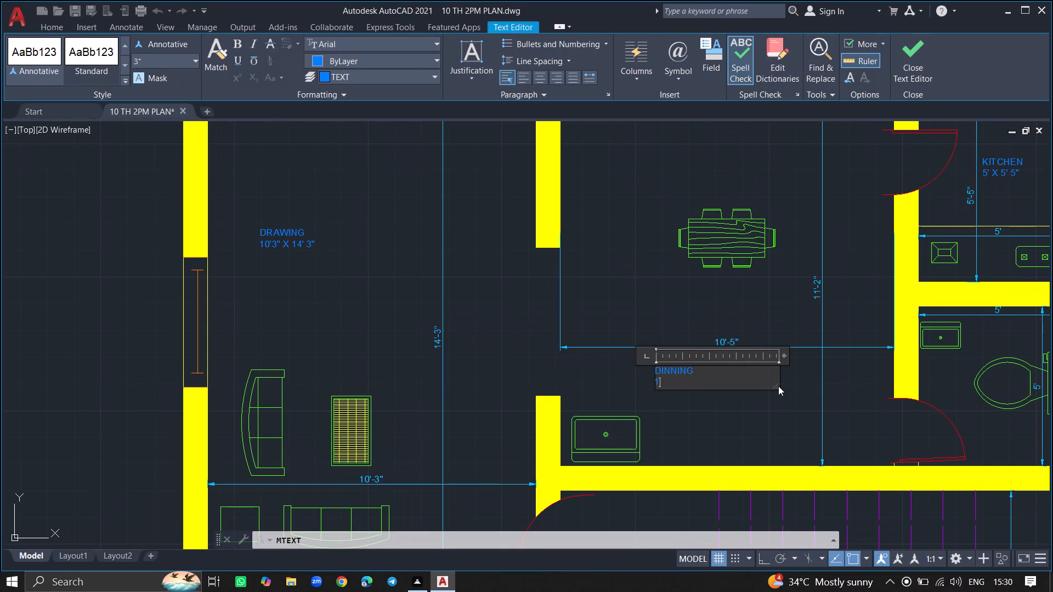
text(0')
key(5)
key(shift+quotedbl)
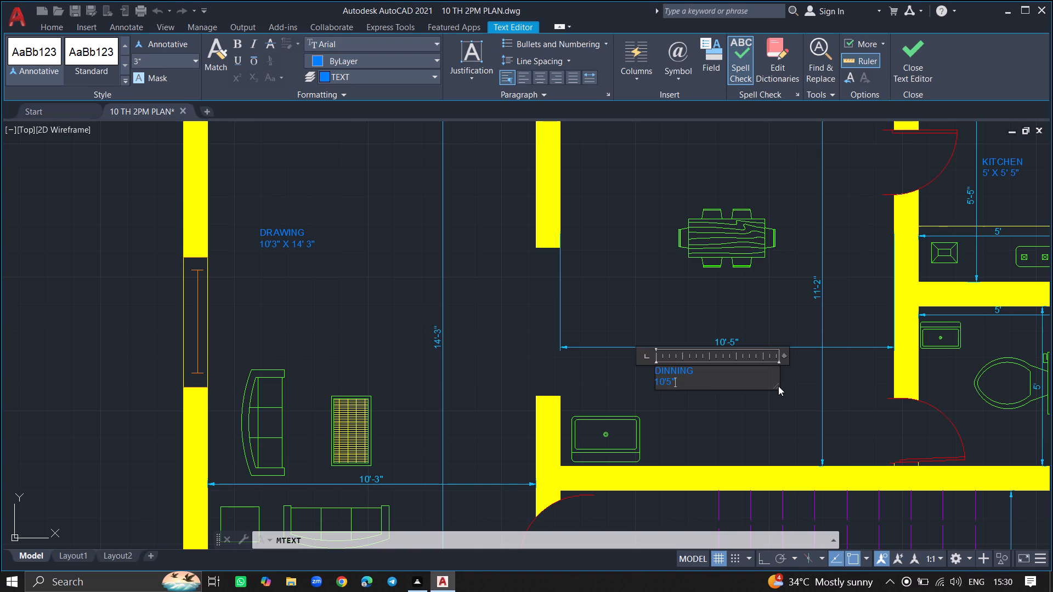
key(space)
text(X)
key(space)
key(1)
key(1)
key(apostrophe)
key(space)
key(2)
key(shift+quotedbl)
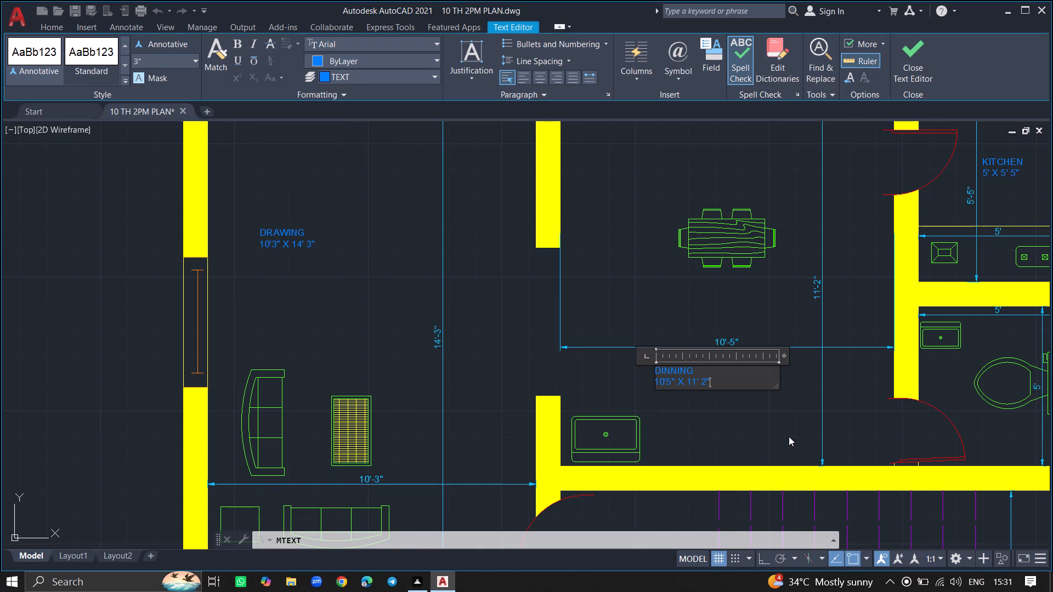
click(789, 436)
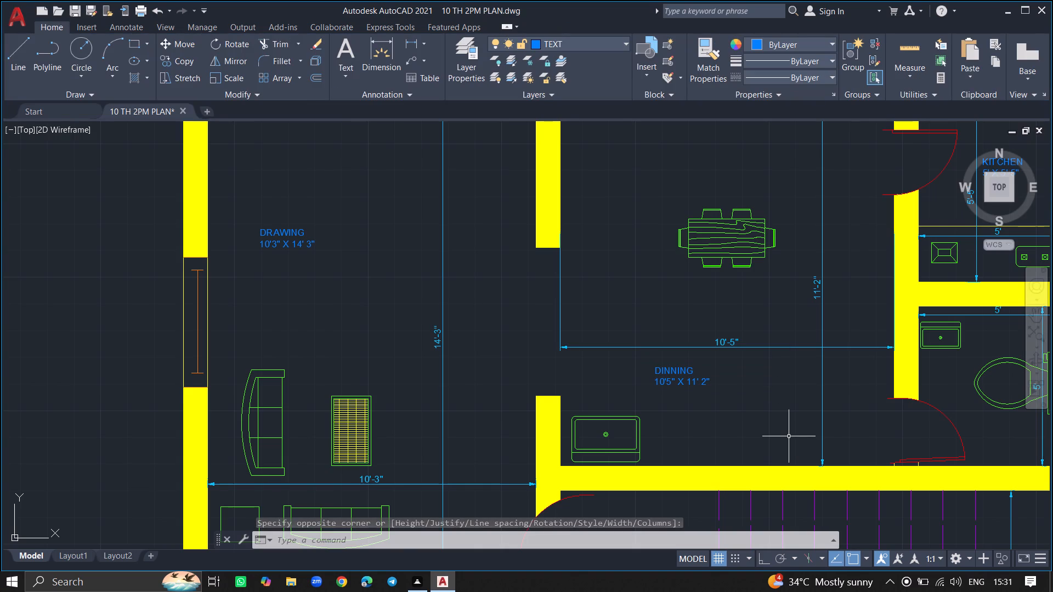
Start a multiline text label in the room south of the kitchen, between washbasin and WC, with TOILET as its first line.
ctrl+scroll(789, 436, down, 1)
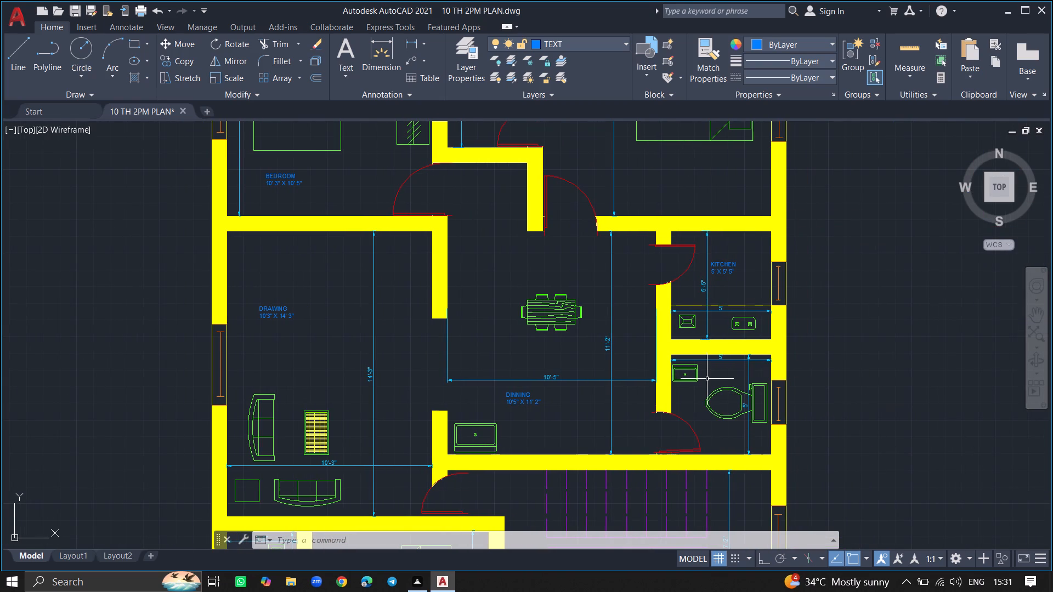
ctrl+scroll(714, 369, up, 4)
key(space)
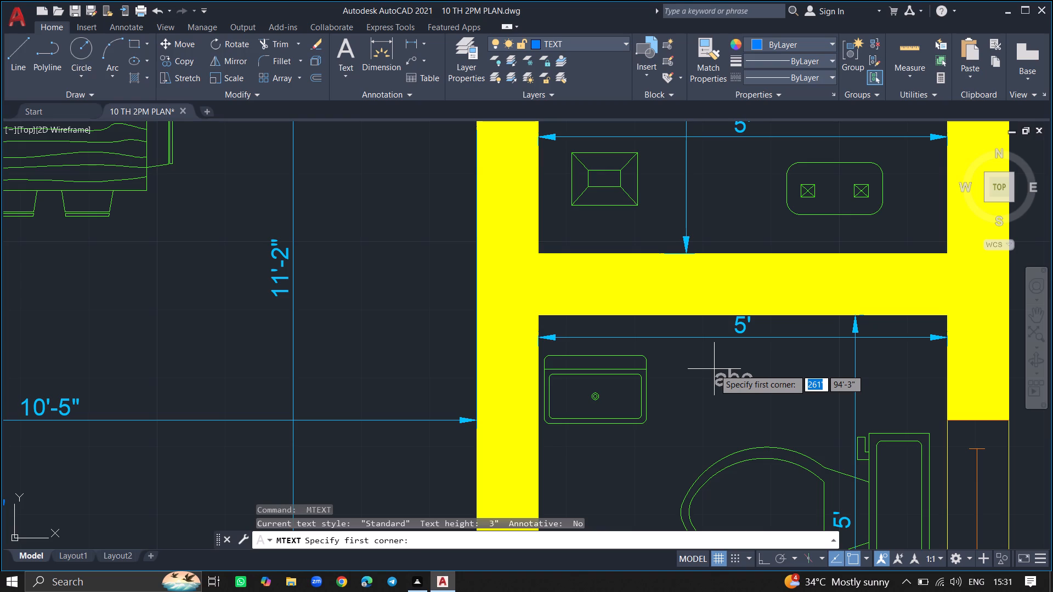
ctrl+scroll(715, 368, up, 2)
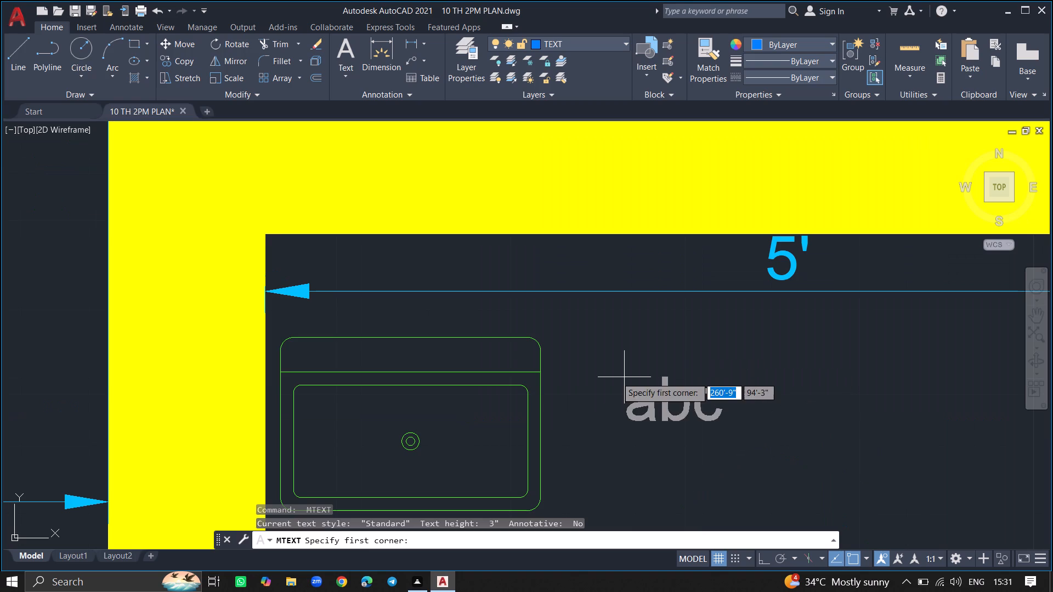
click(598, 372)
ctrl+scroll(775, 447, down, 3)
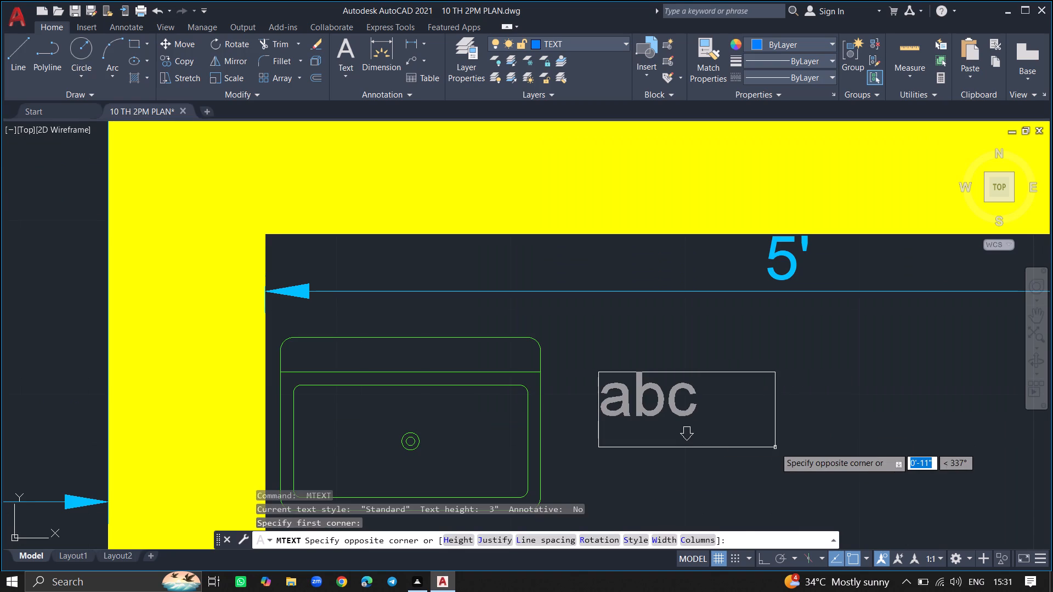
ctrl+scroll(775, 447, down, 1)
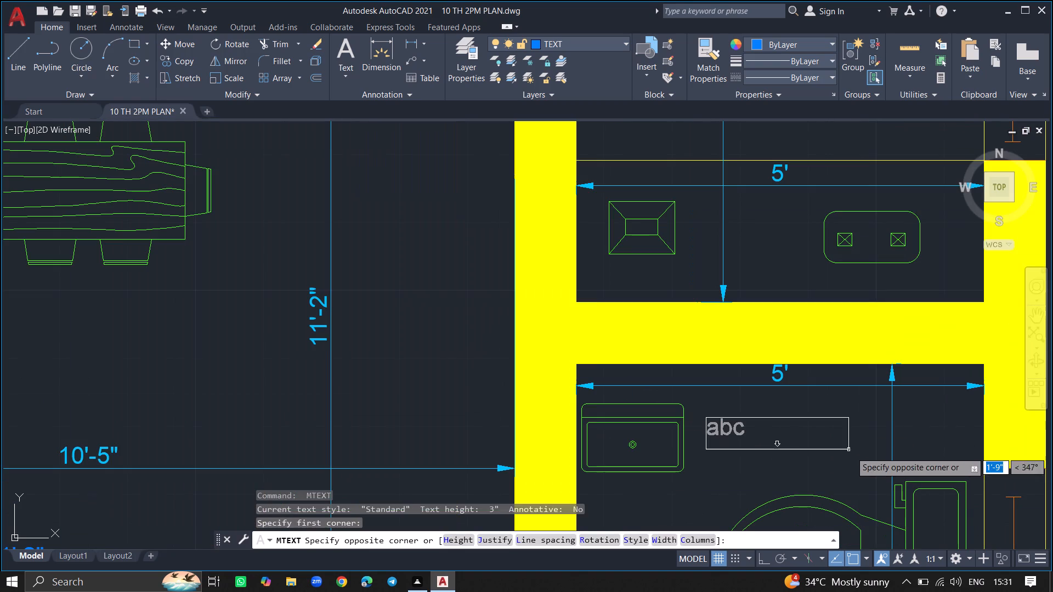
click(857, 461)
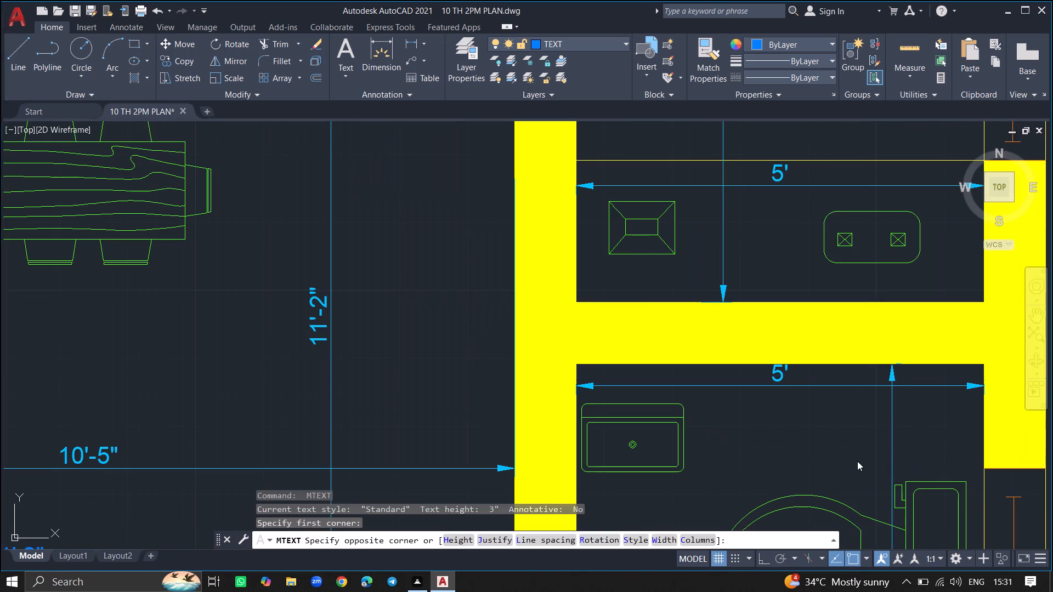
text(KI)
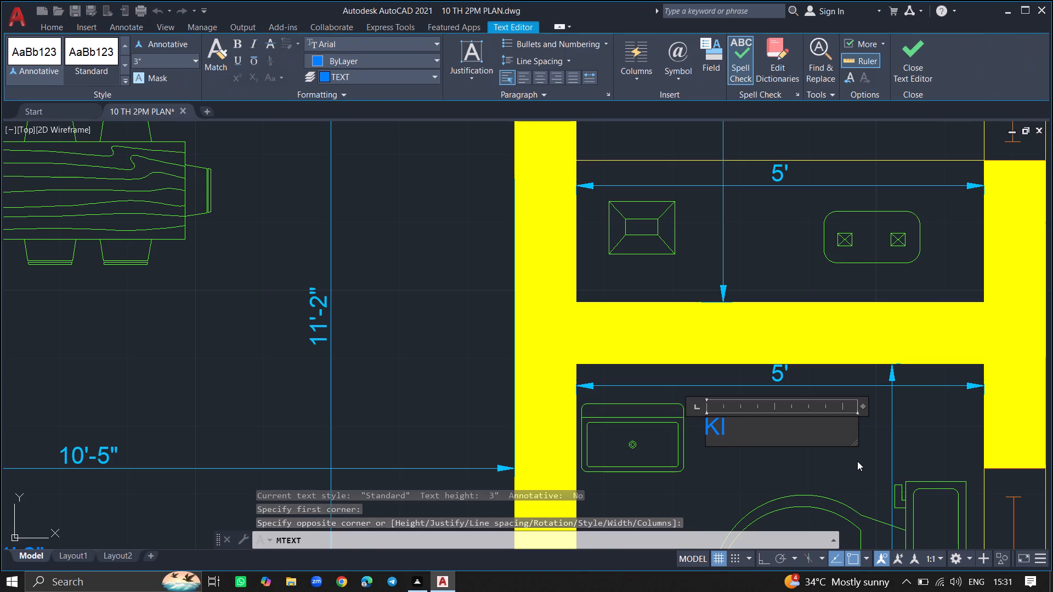
key(BackSpace)
key(BackSpace)
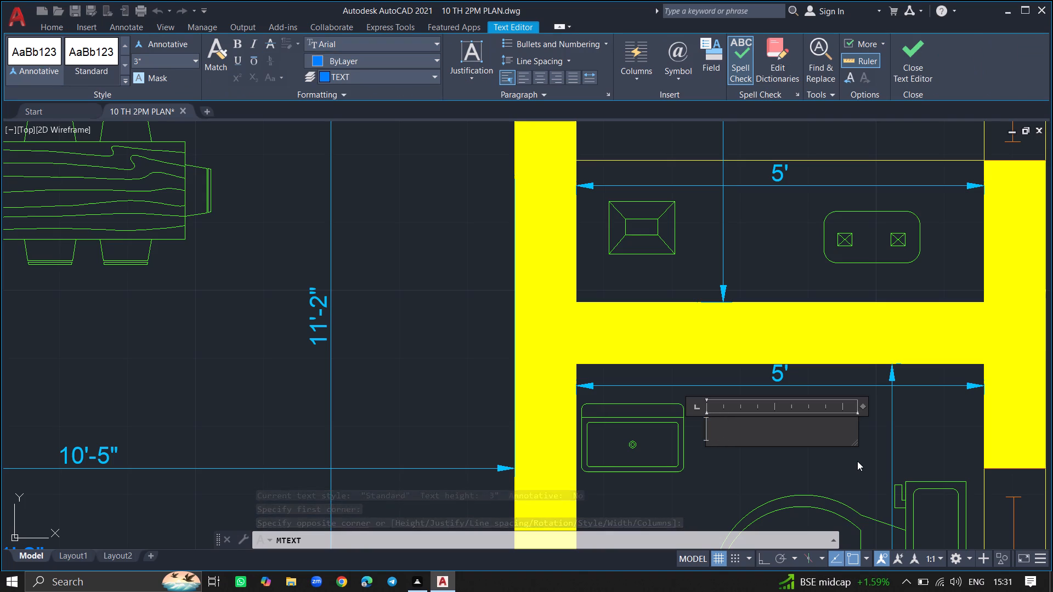
text(TOIL)
text(ET)
key(space)
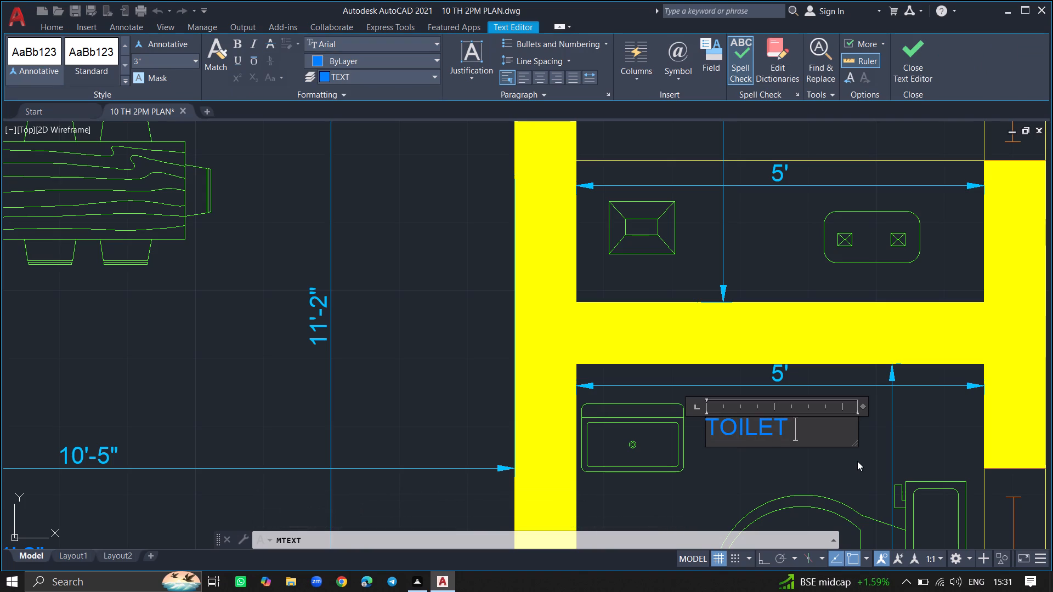
key(Return)
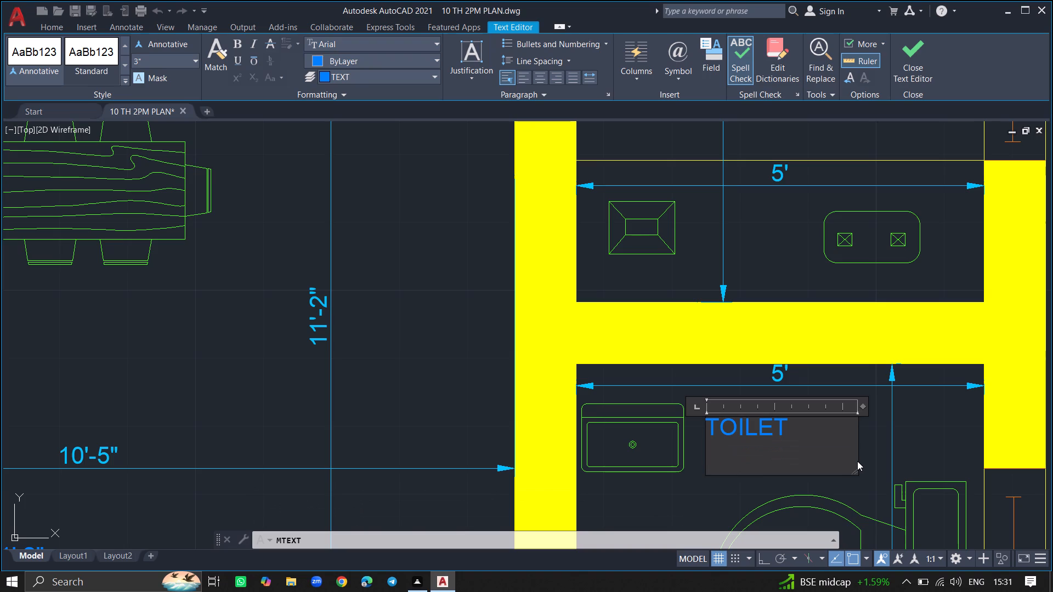
Add the size 5' X 5' as the second line of the toilet label and finish the text.
text(5')
key(space)
text(X)
key(space)
ctrl+scroll(857, 461, down, 2)
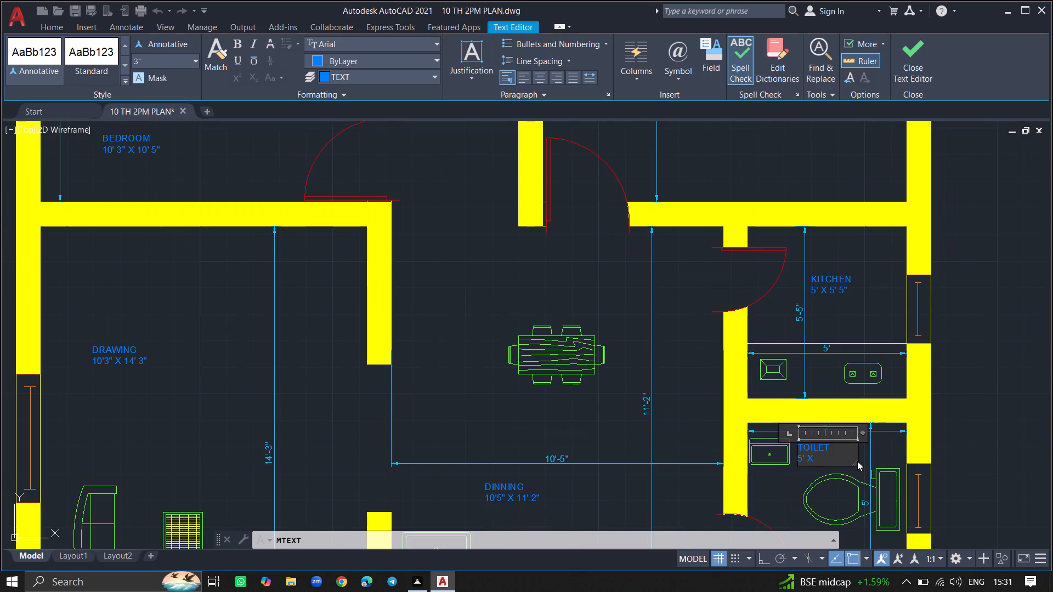
text(5')
click(770, 496)
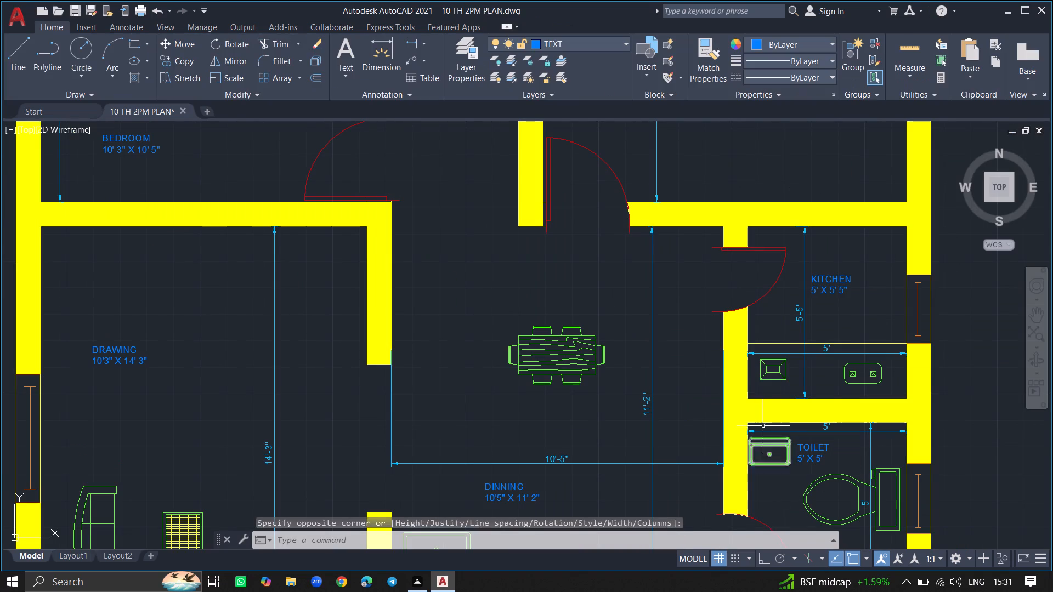
Start a multiline text label just south of the bed in the small room below the drawing room, with GUARD ROOM as its first line.
ctrl+scroll(762, 408, down, 3)
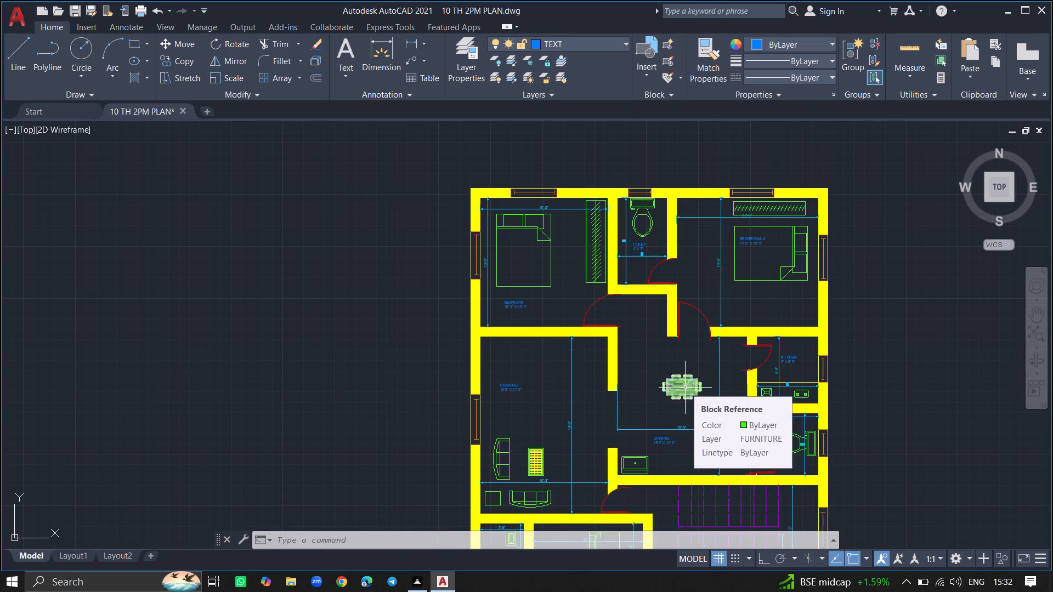
ctrl+scroll(640, 333, down, 2)
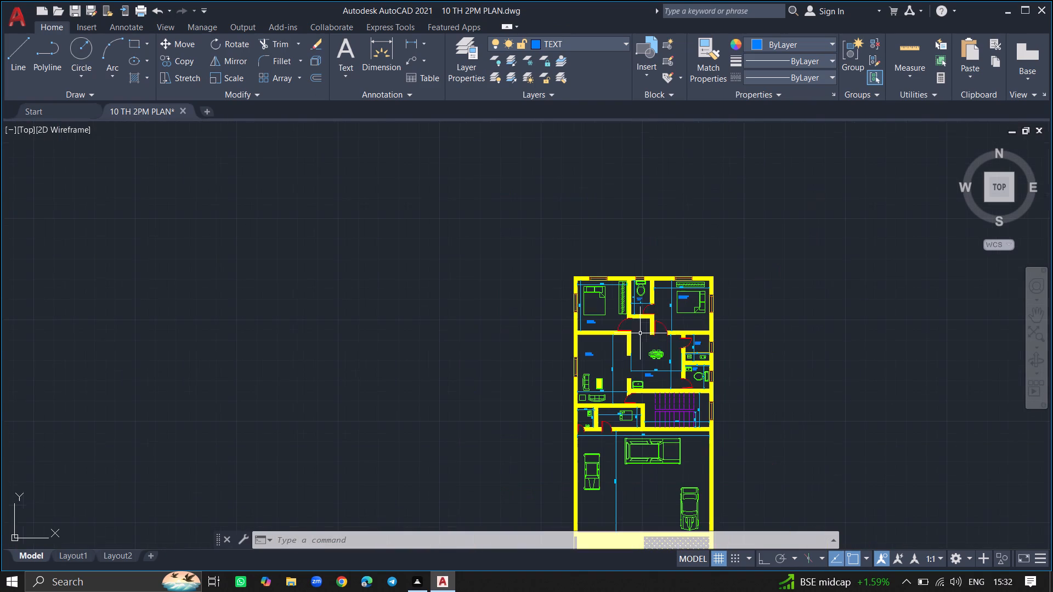
ctrl+scroll(640, 333, down, 1)
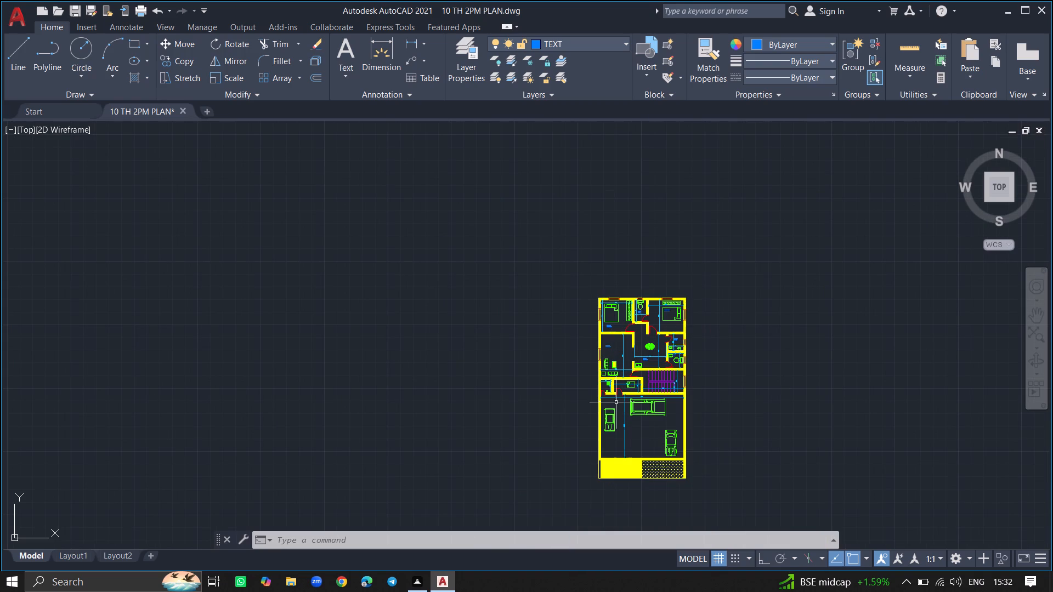
ctrl+scroll(624, 388, up, 5)
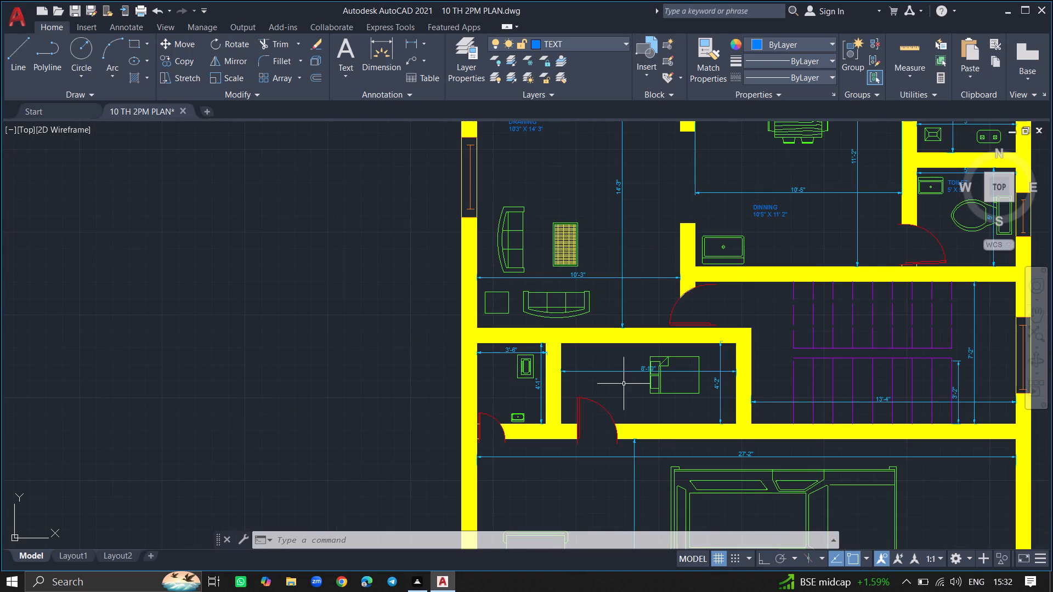
ctrl+scroll(608, 380, up, 3)
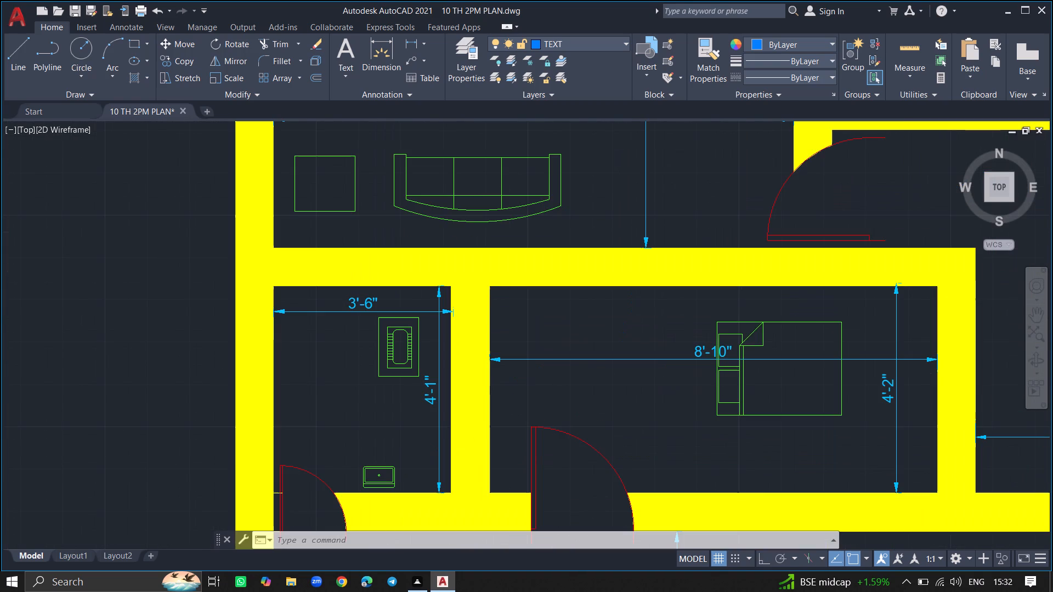
key(space)
ctrl+scroll(596, 425, down, 1)
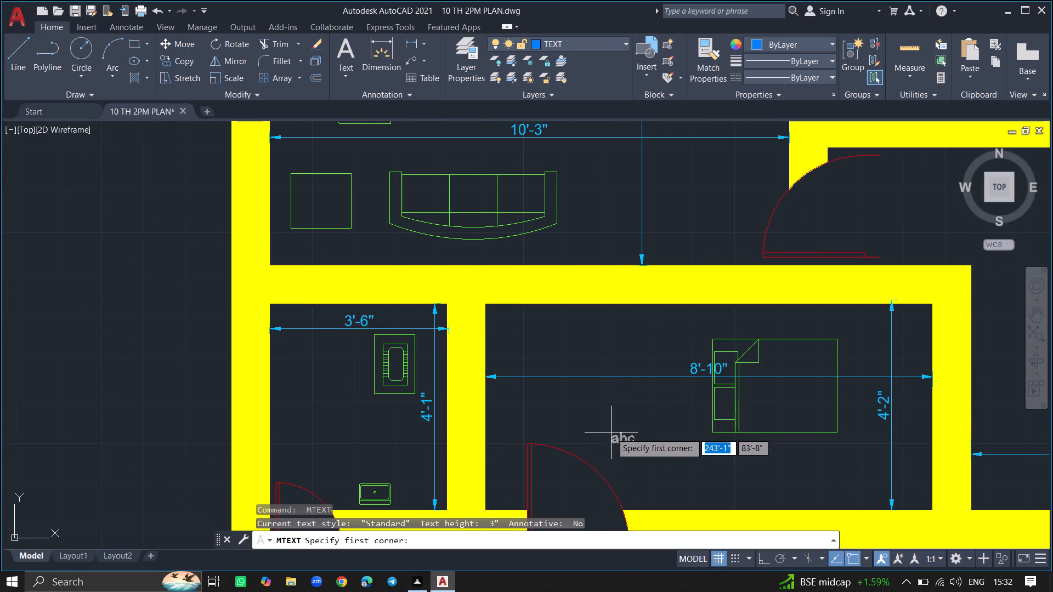
click(656, 460)
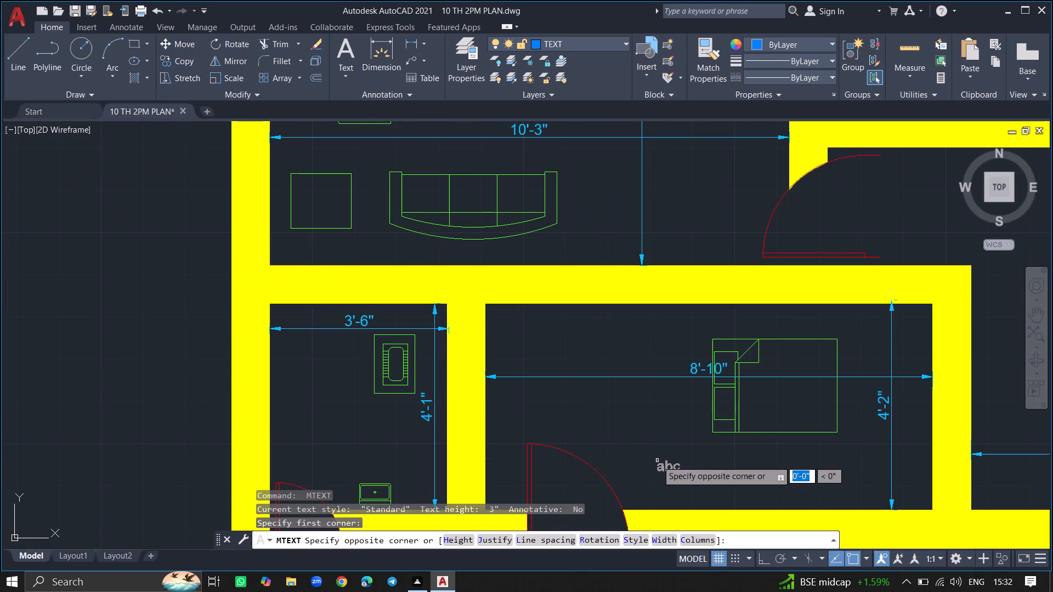
click(801, 493)
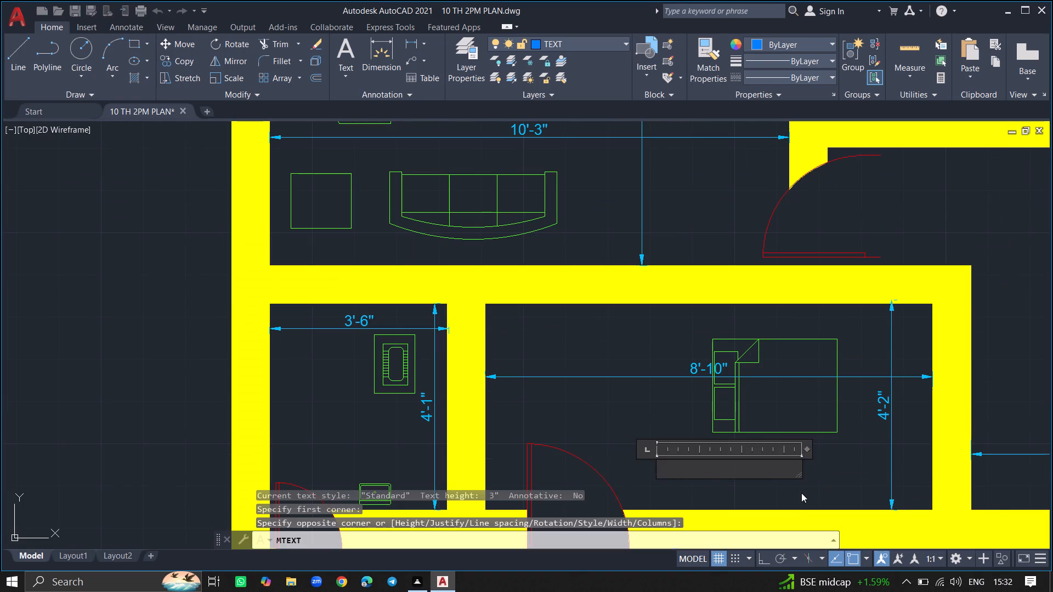
text(GUARD ROO)
text(M)
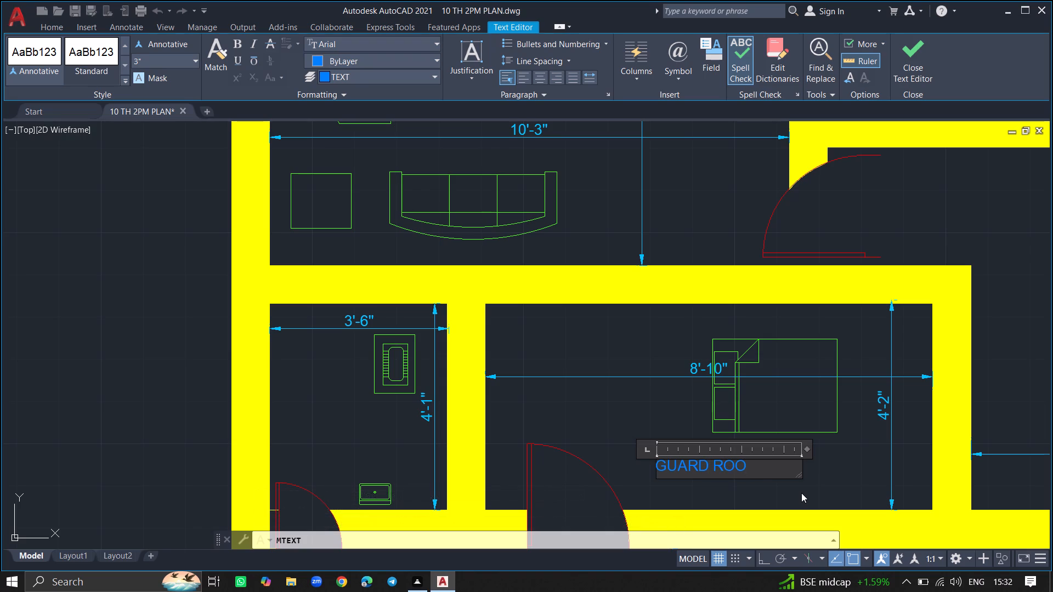
key(space)
key(Return)
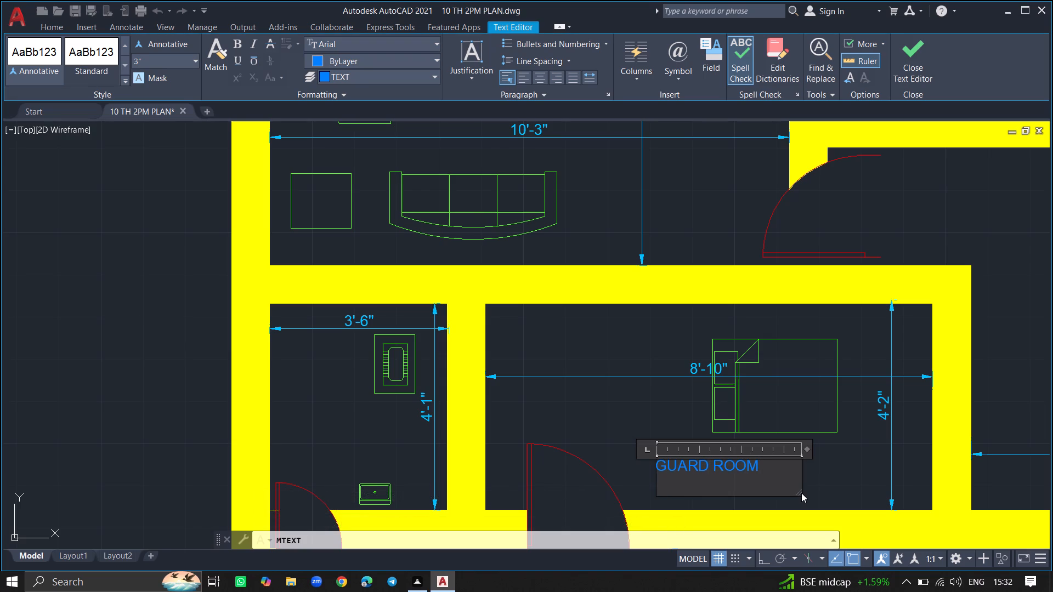
Add the size 8' 10" X 4' 2" as the second line of the guard room label and finish the text.
key(8)
text(')
key(space)
key(1)
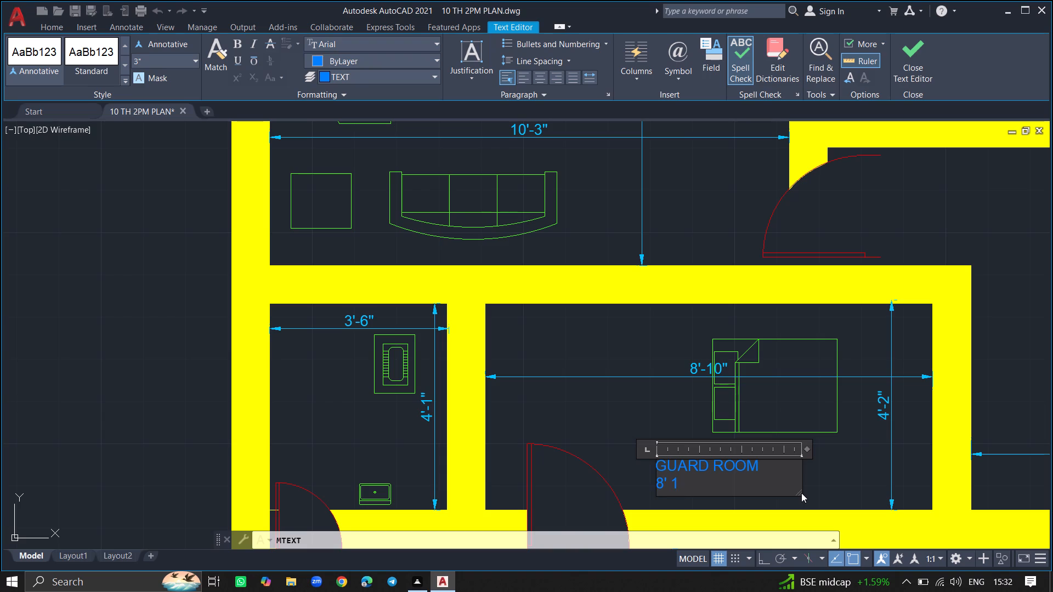
text(0")
key(space)
text(X)
key(space)
text(4' 2)
key(shift+quotedbl)
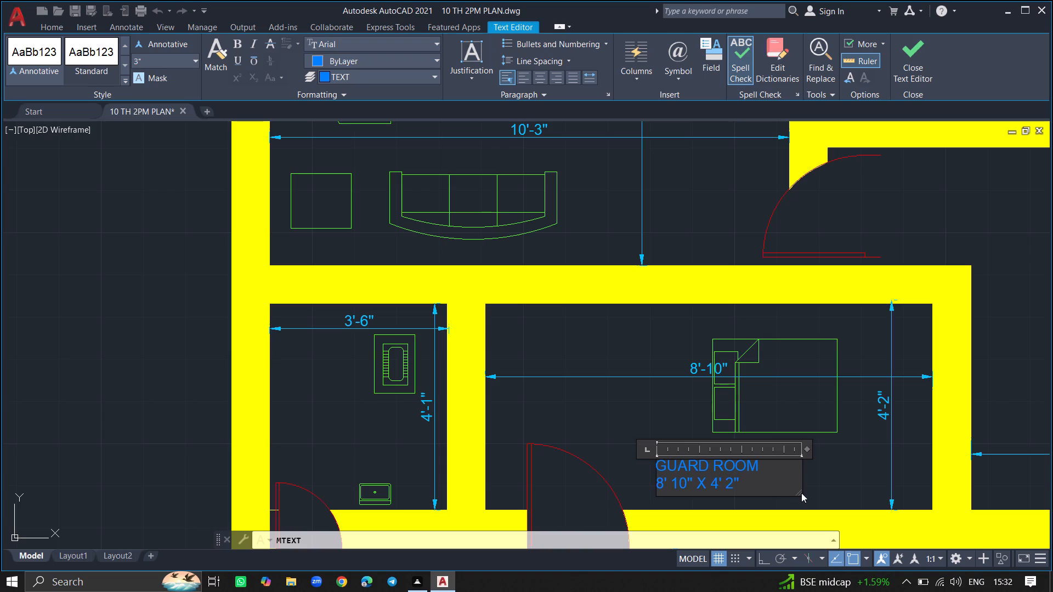
click(828, 492)
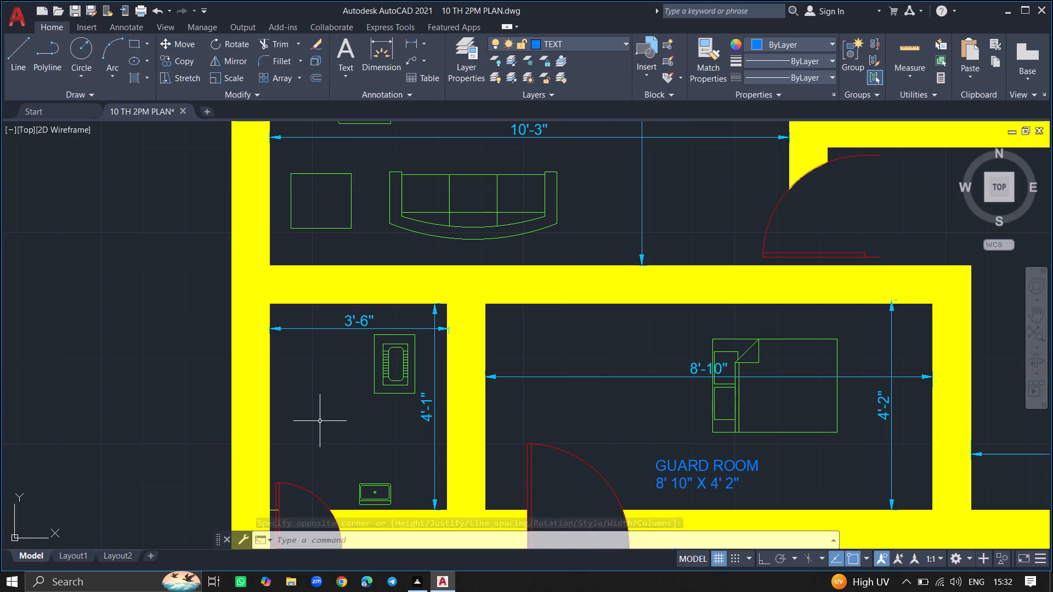
Start a multiline text label in the small room west of the guard room, between WC and washbasin, with BATHROOM as its first line.
ctrl+scroll(299, 432, up, 1)
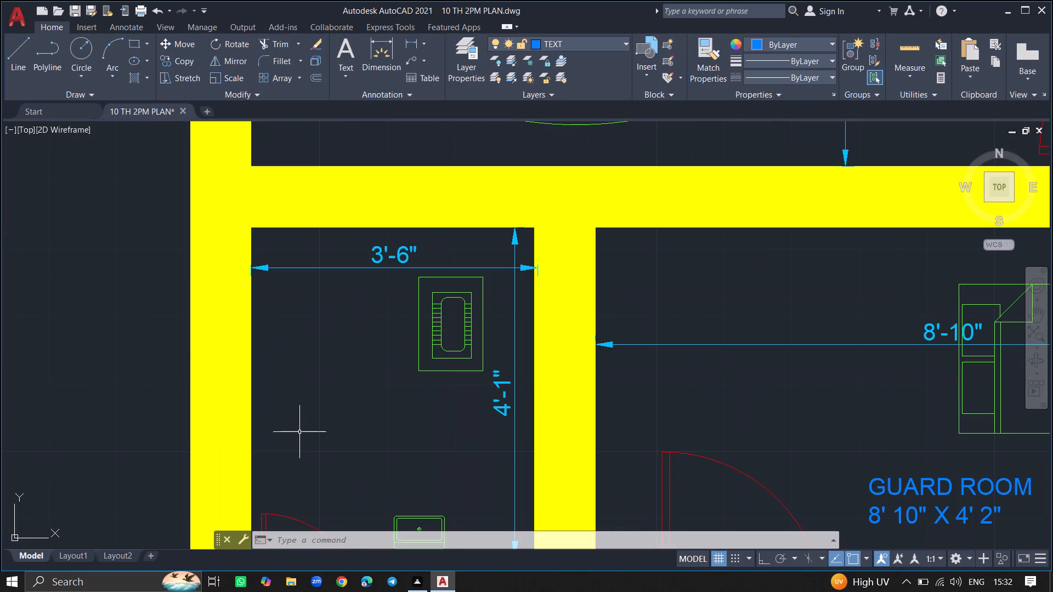
key(space)
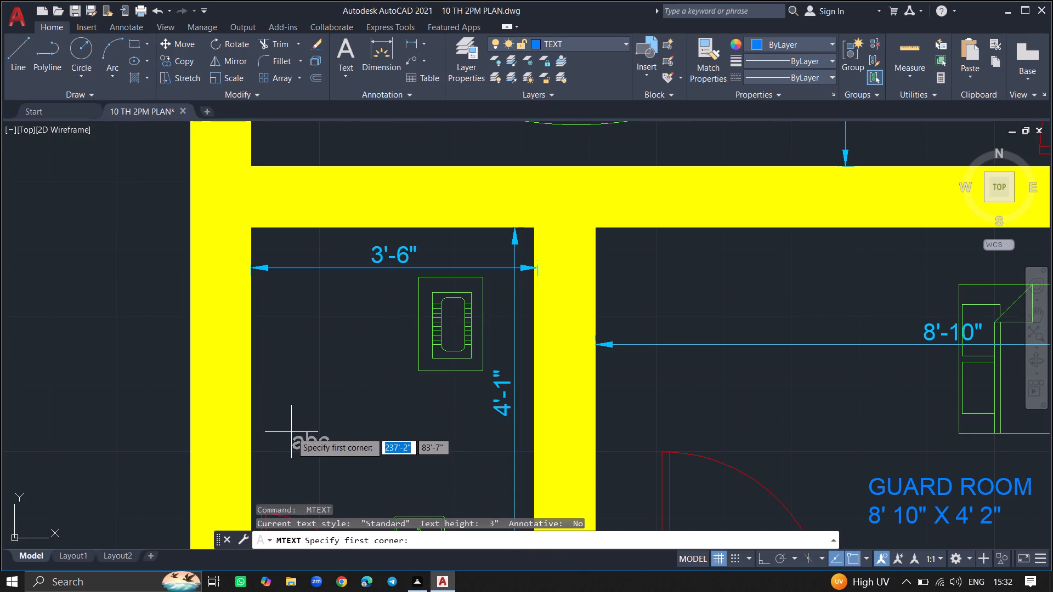
click(291, 432)
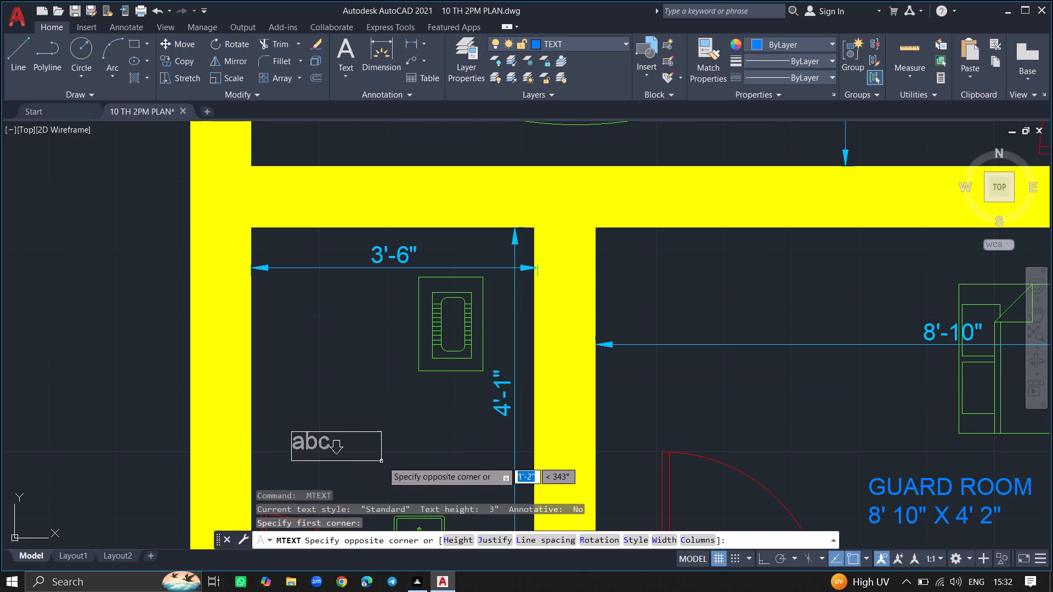
click(455, 470)
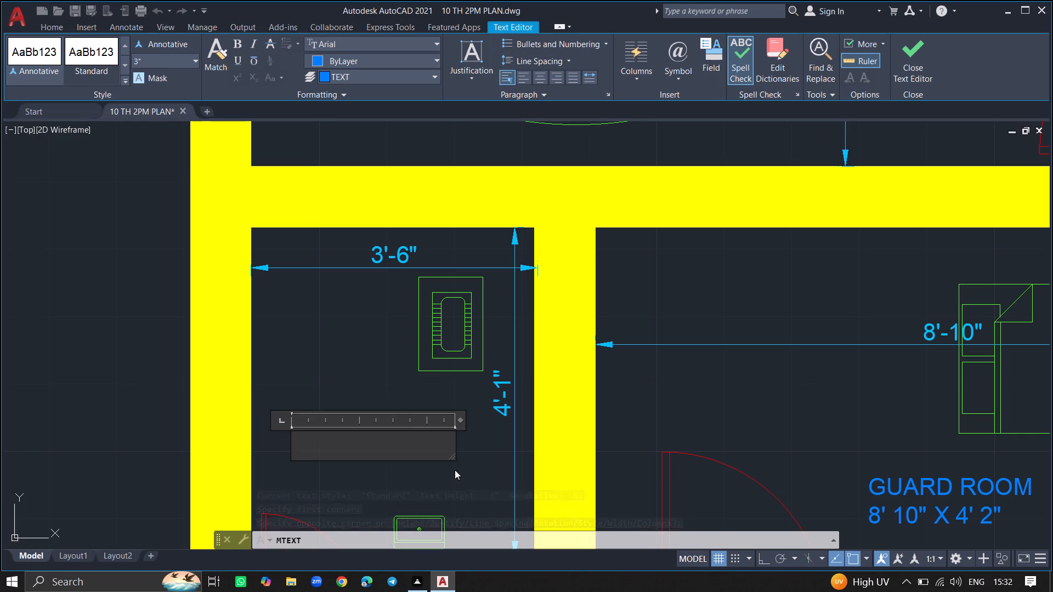
text(BATH)
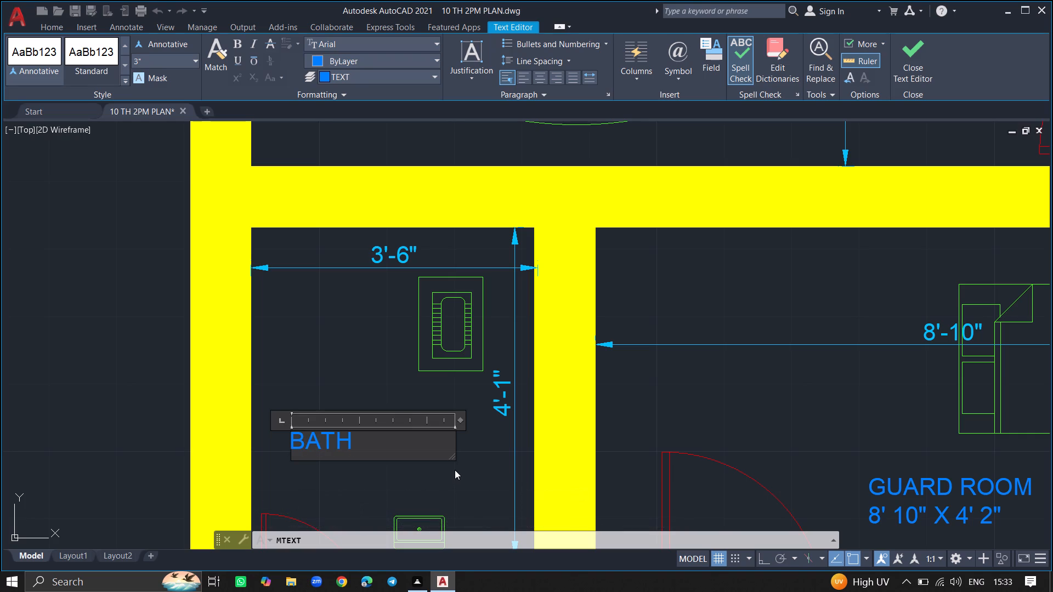
key(r)
text(OO)
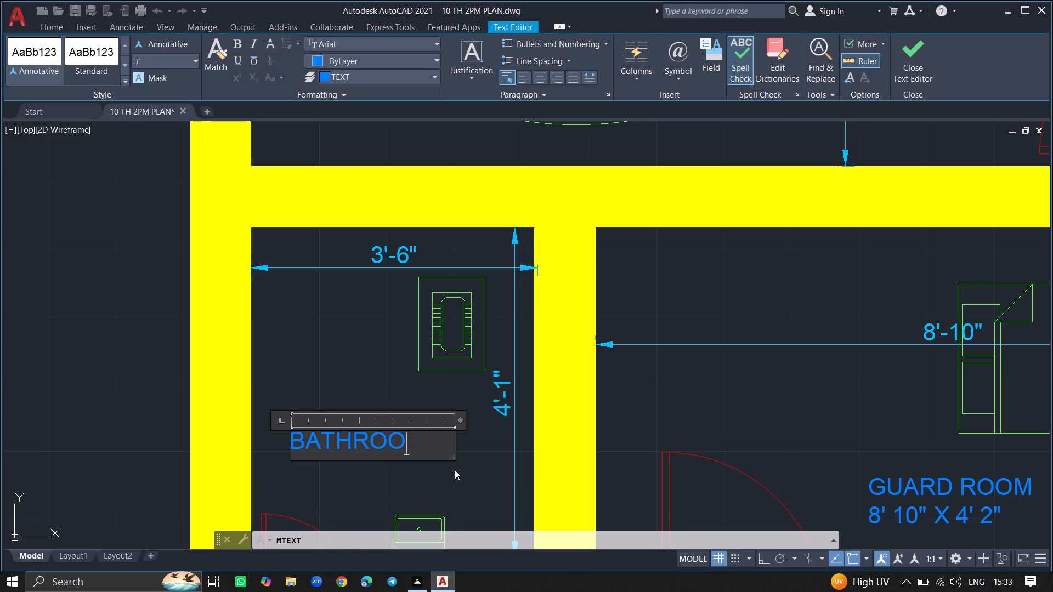
text(M)
key(space)
key(Return)
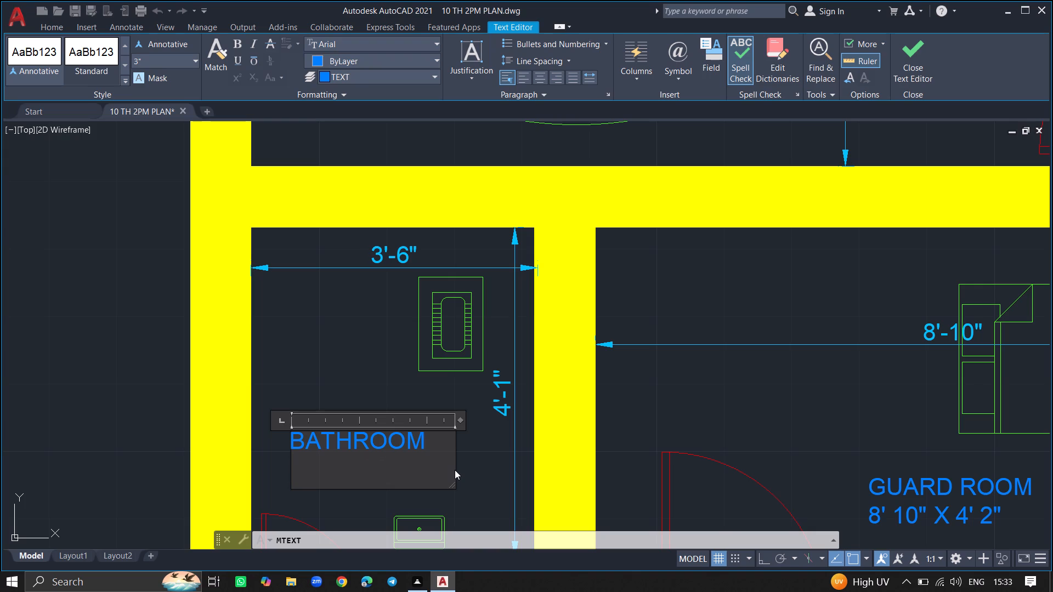
Add the size 3' 6" X 4' 1" as the second line of the bathroom label and finish the text.
text(3')
key(space)
key(6)
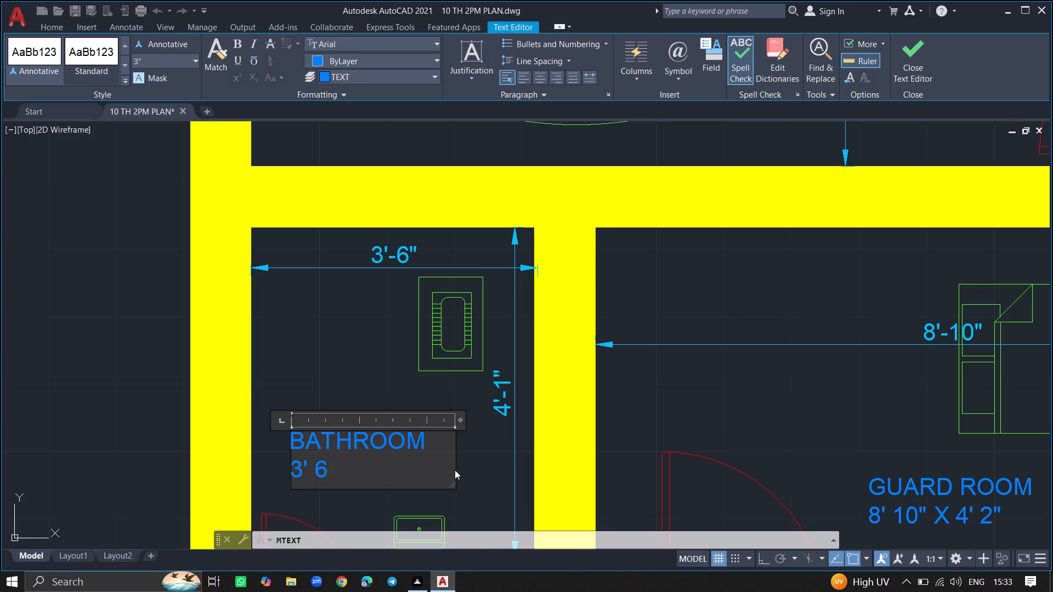
text(" X)
key(space)
key(4)
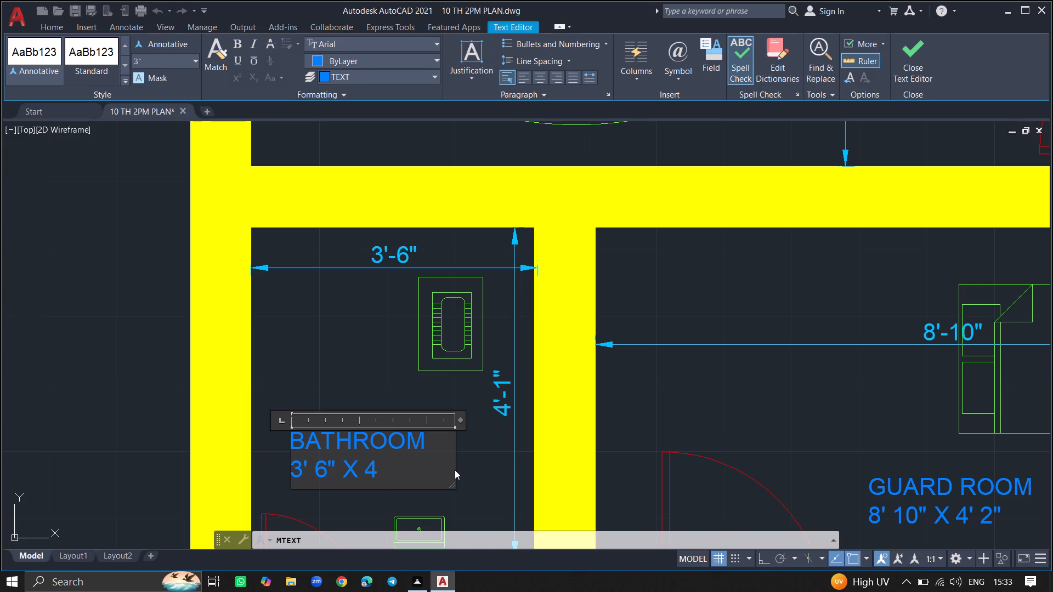
text(' 1)
key(shift+quotedbl)
click(502, 451)
Start a multiline text label in the open car area, just south of the horizontal car, with PARKING as its first line.
ctrl+scroll(502, 451, down, 7)
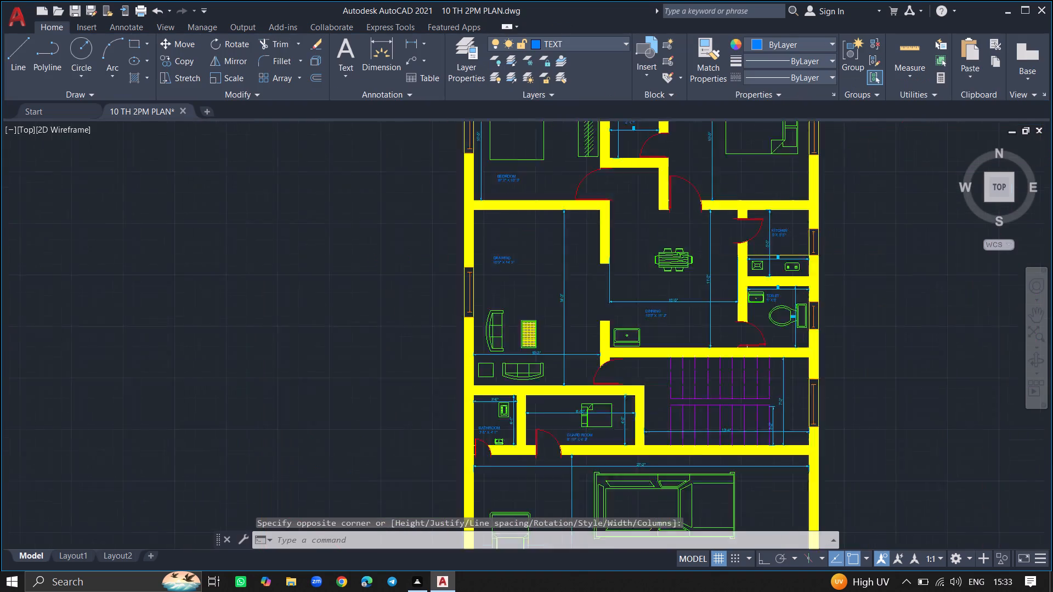
ctrl+scroll(516, 417, down, 1)
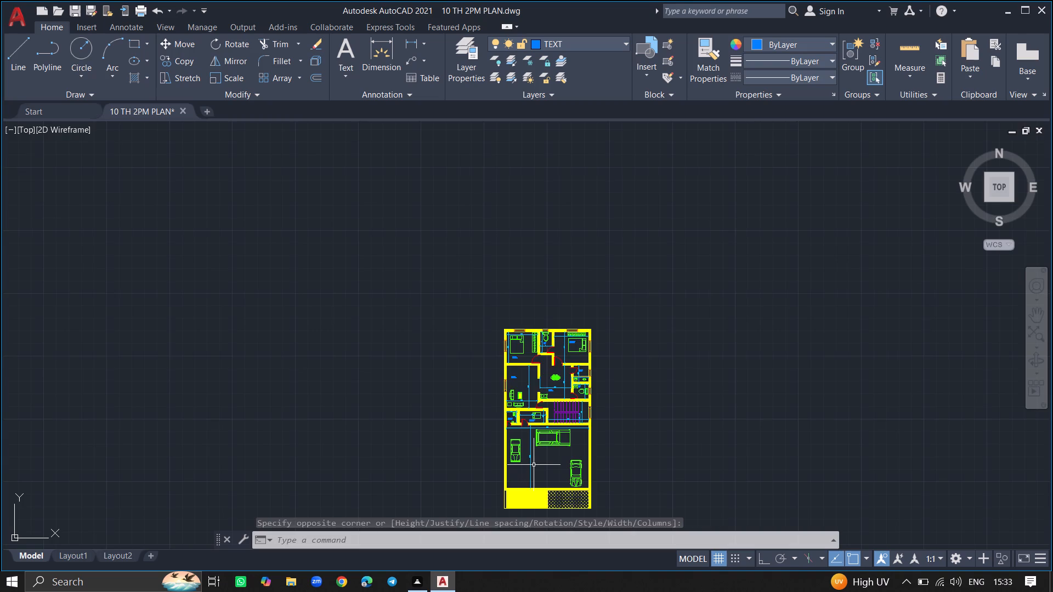
ctrl+scroll(534, 465, up, 3)
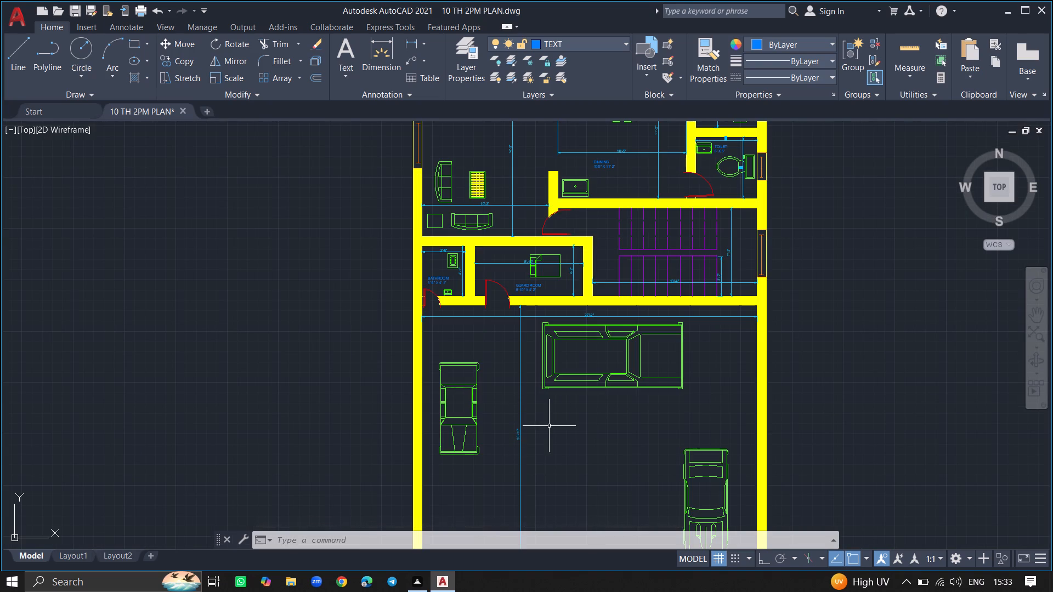
key(space)
ctrl+scroll(546, 430, up, 4)
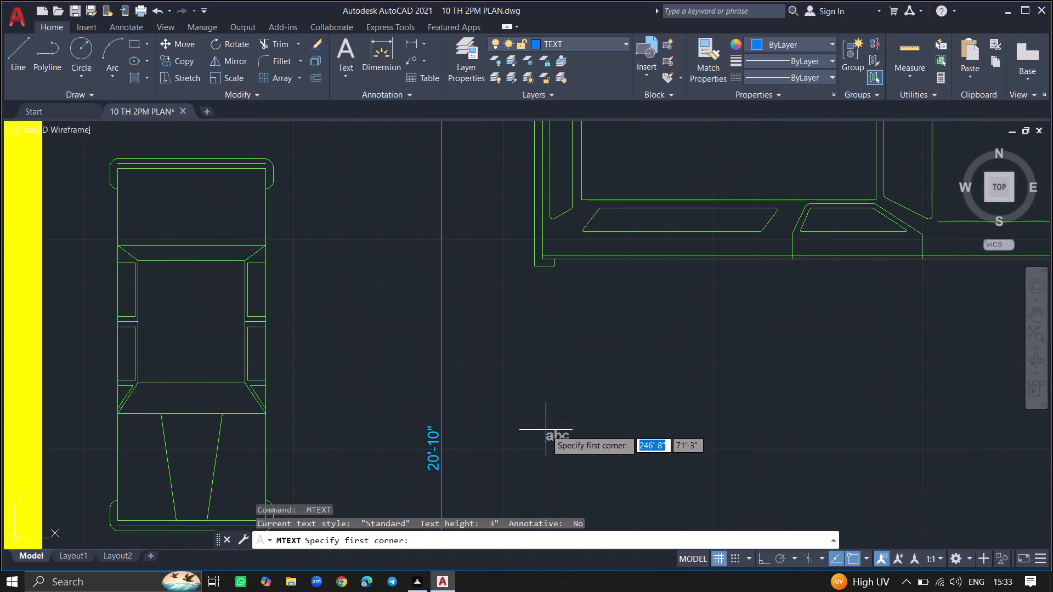
click(546, 403)
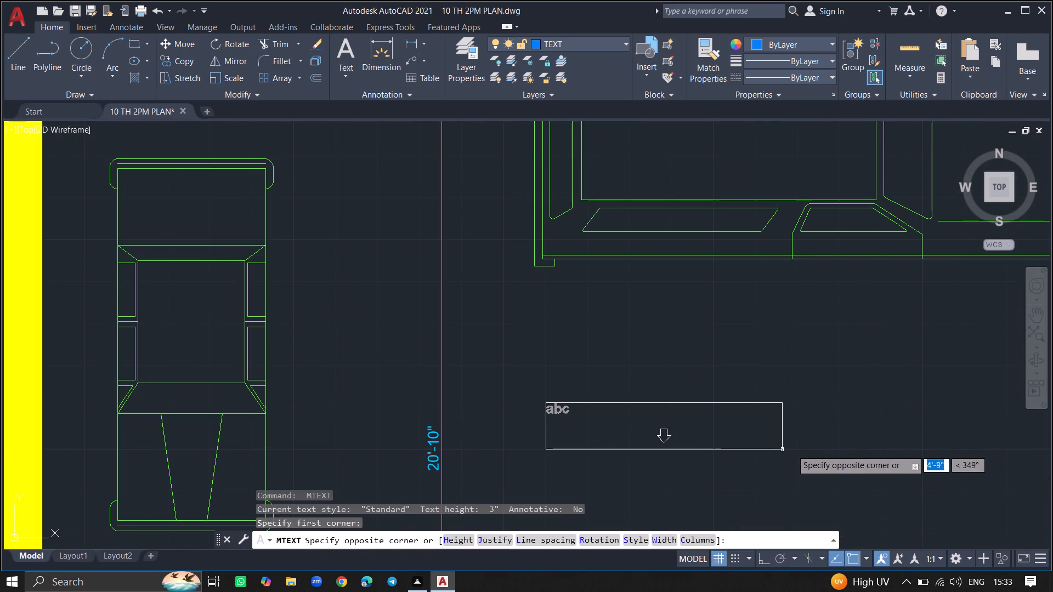
click(887, 449)
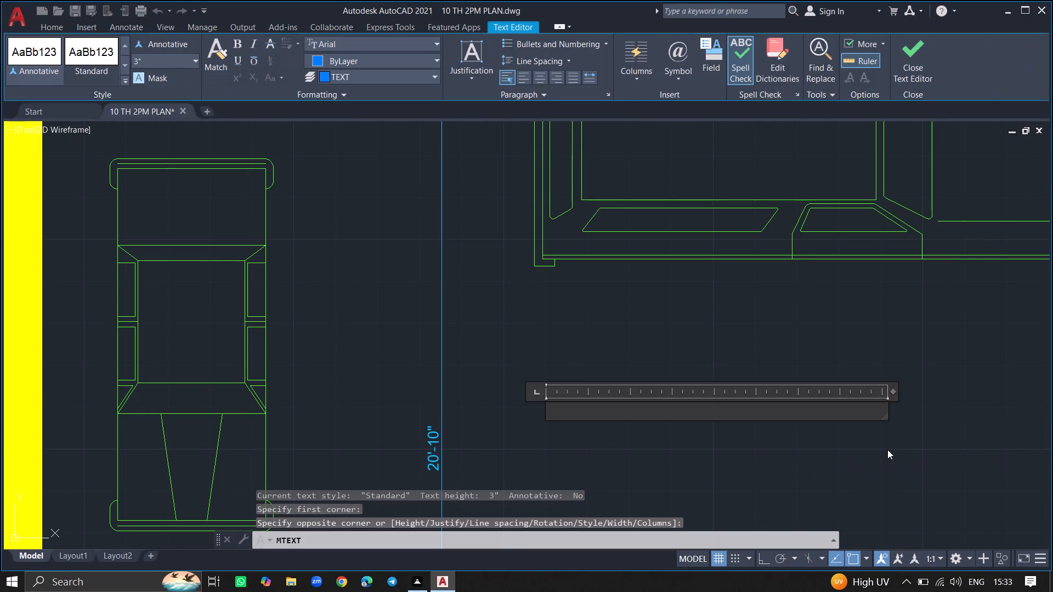
text(PAR)
text(KIN)
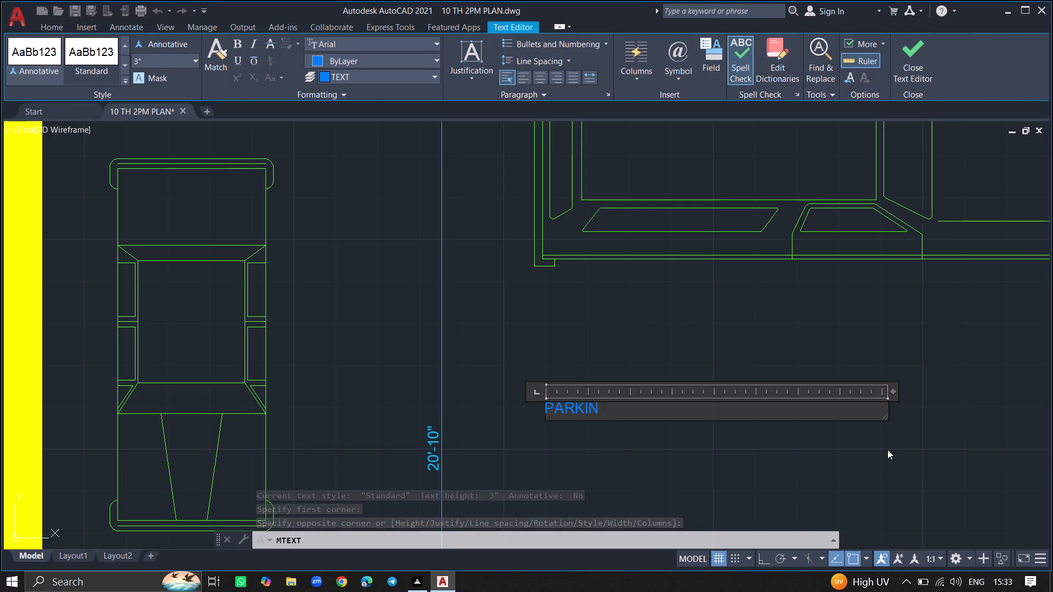
text(G)
key(space)
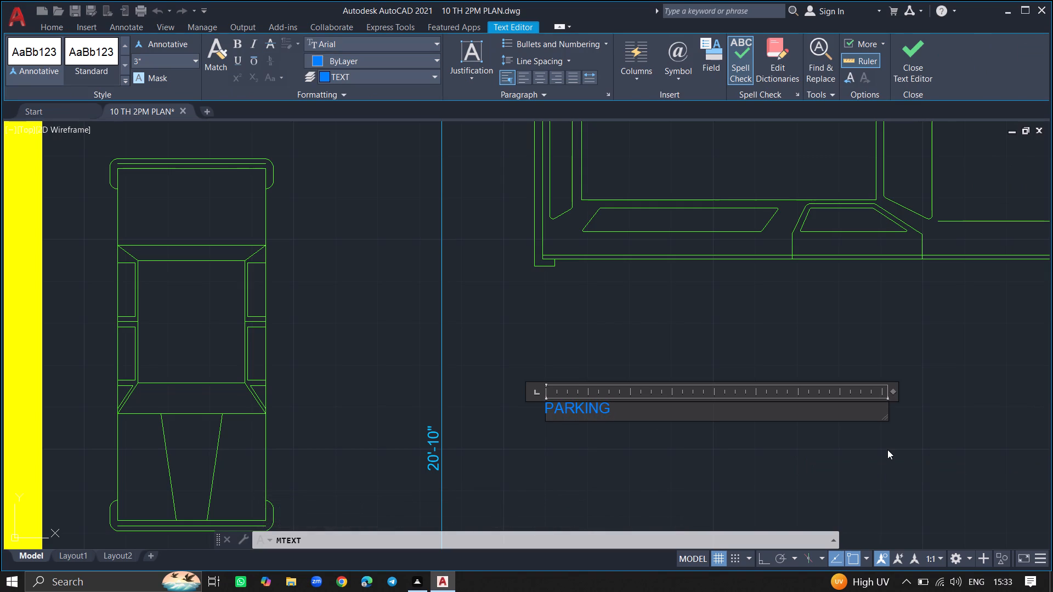
key(Return)
Add the size 27' 2" X 20' 10" as the second line of the parking label and finish the text.
ctrl+scroll(887, 449, down, 2)
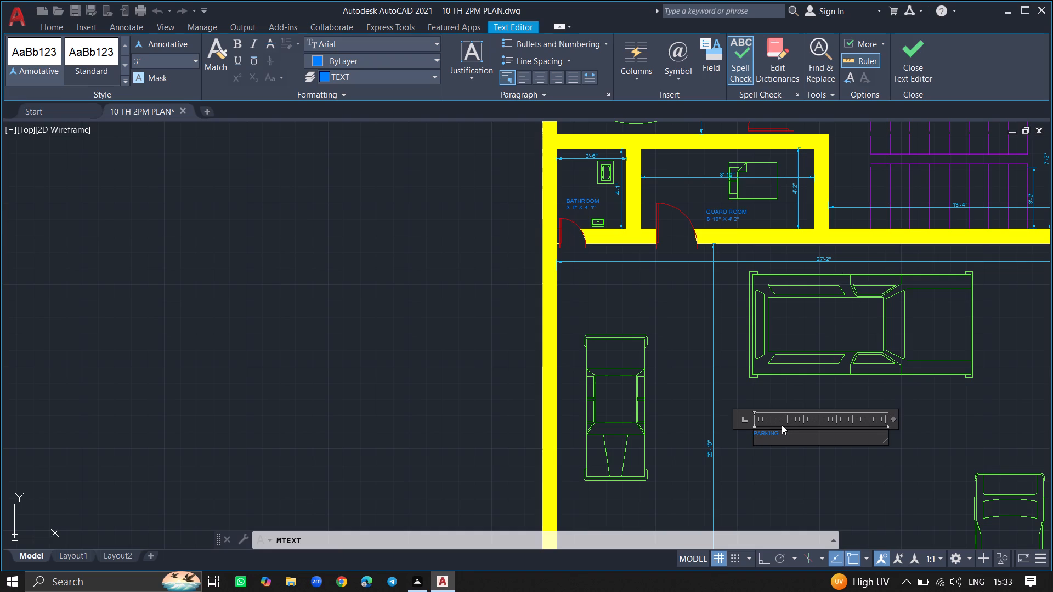
ctrl+scroll(782, 425, up, 1)
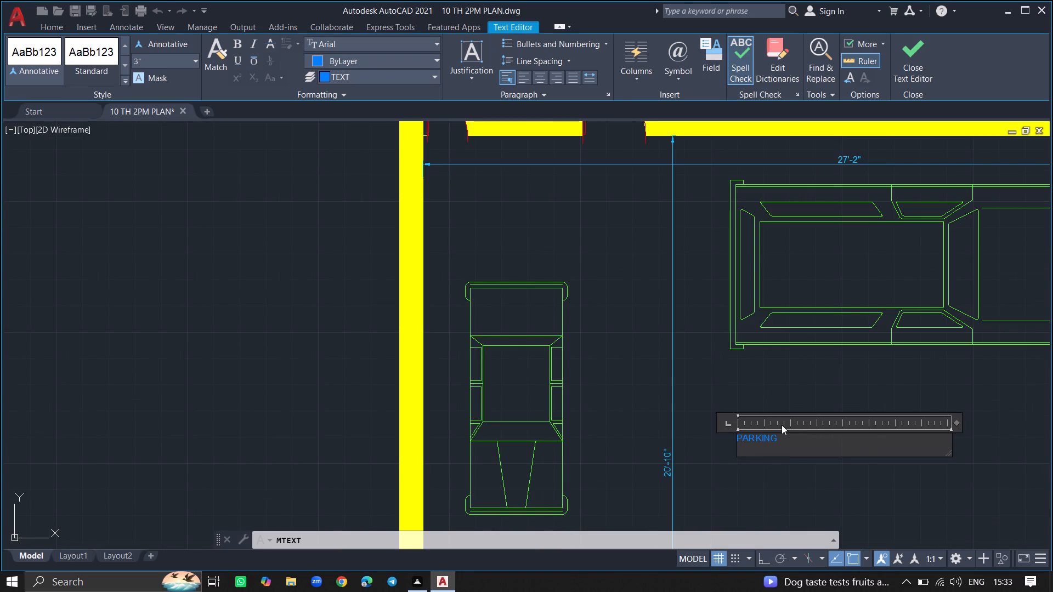
key(2)
text(7' 2)
text(")
key(space)
text(X)
key(space)
key(2)
text(0')
key(space)
key(1)
text(0")
click(772, 479)
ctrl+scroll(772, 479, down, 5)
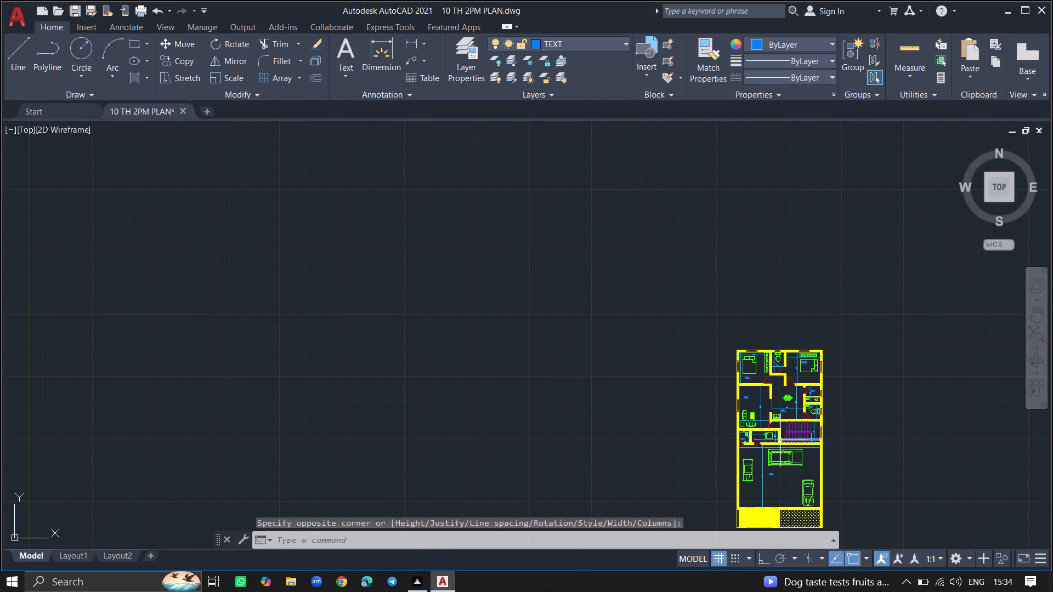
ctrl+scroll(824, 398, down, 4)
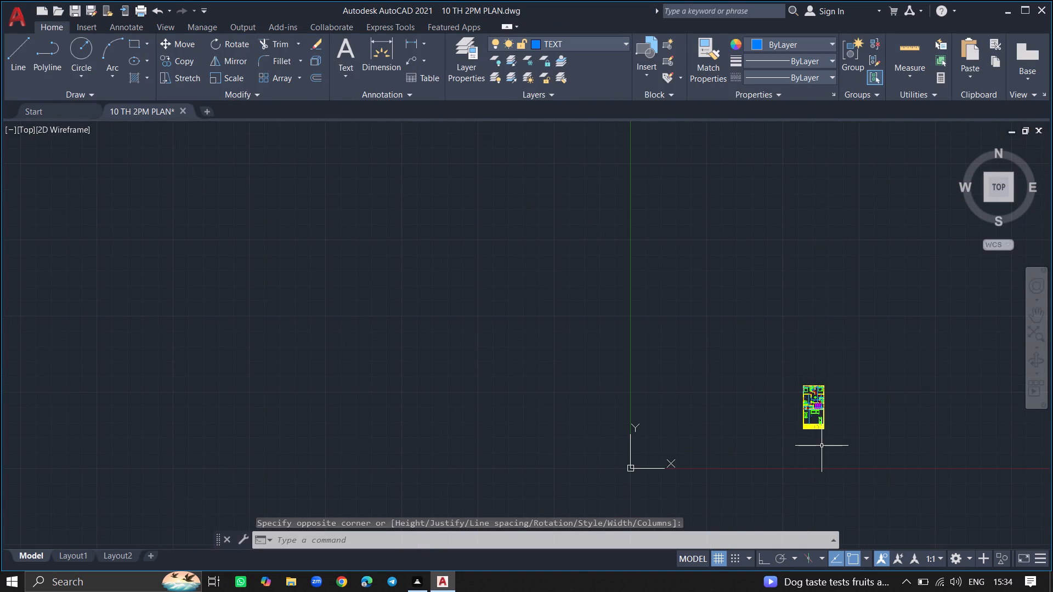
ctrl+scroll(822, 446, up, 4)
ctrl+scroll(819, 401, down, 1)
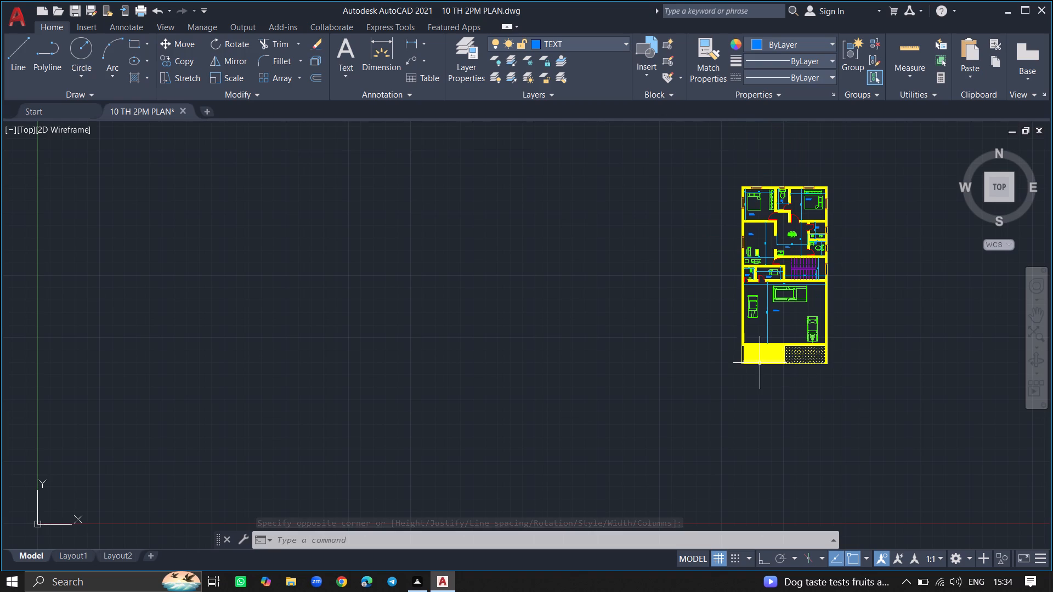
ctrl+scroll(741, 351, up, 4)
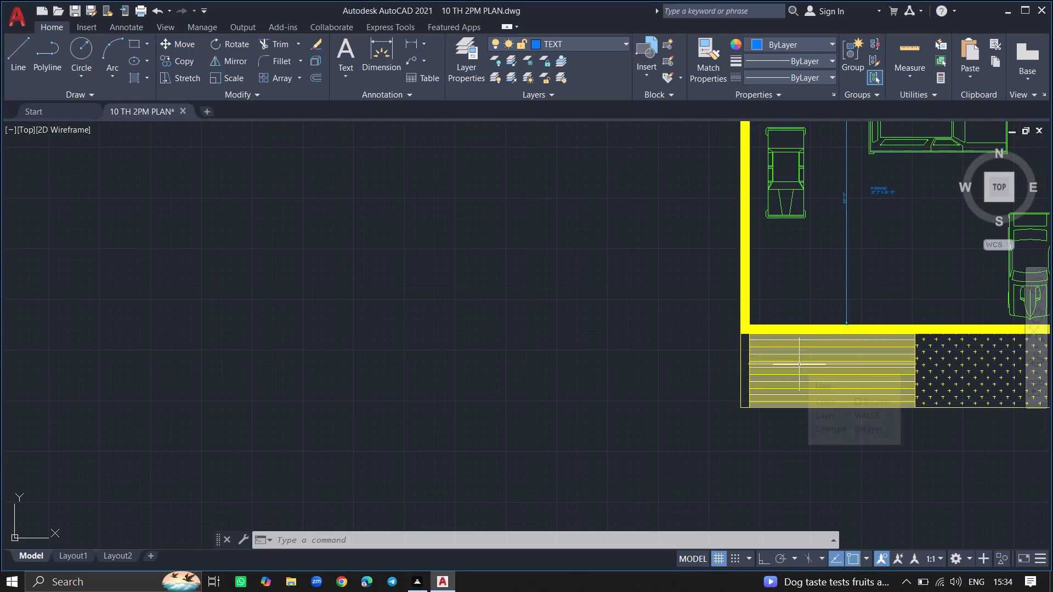
Hatch the narrow wall strip along the west edge of the lined front area with the SOLID pattern in yellow.
key(h)
key(Return)
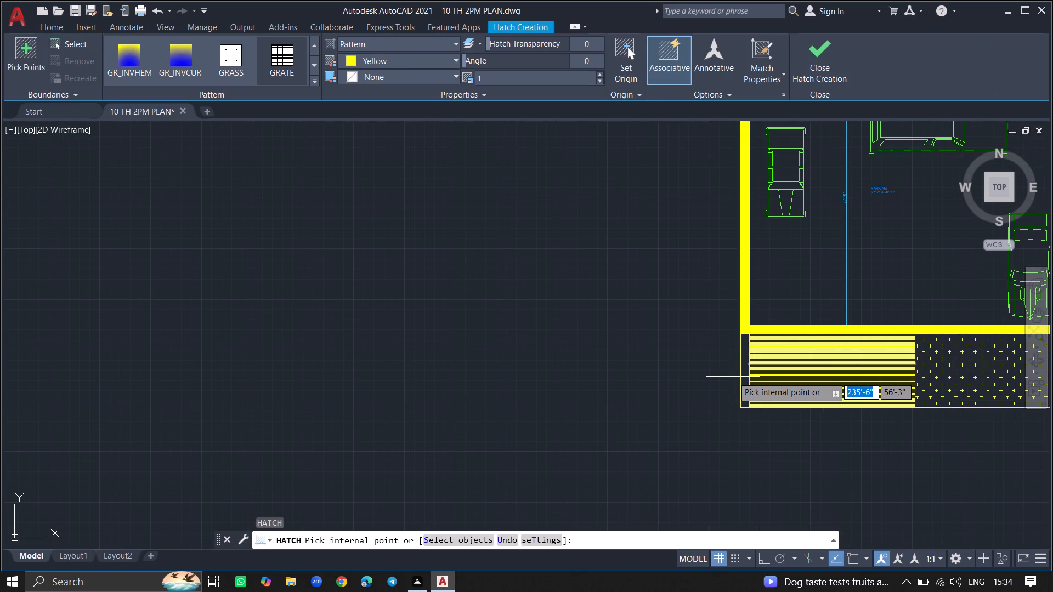
ctrl+scroll(740, 374, up, 4)
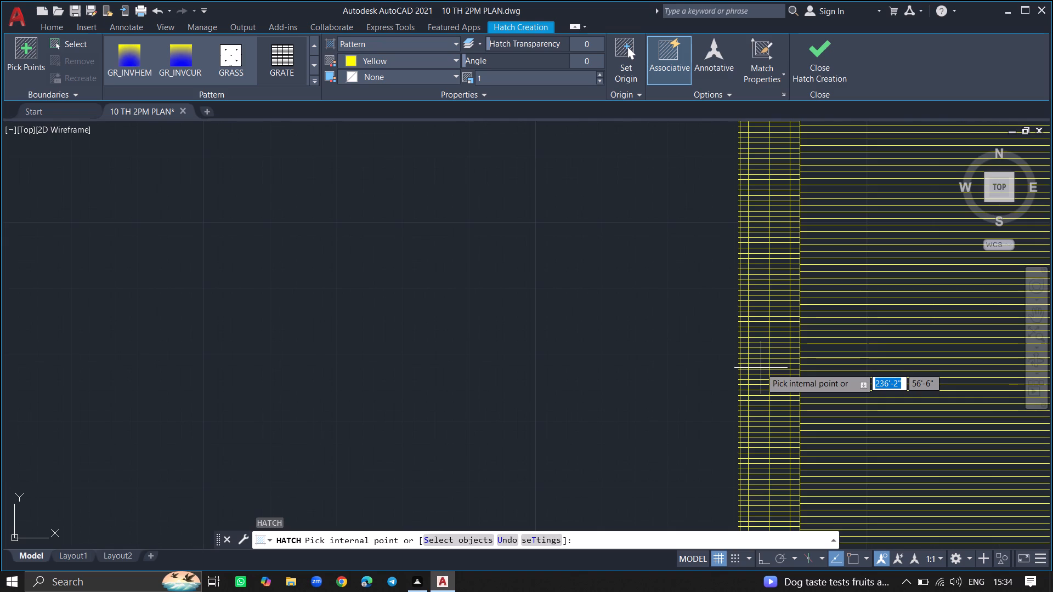
click(761, 368)
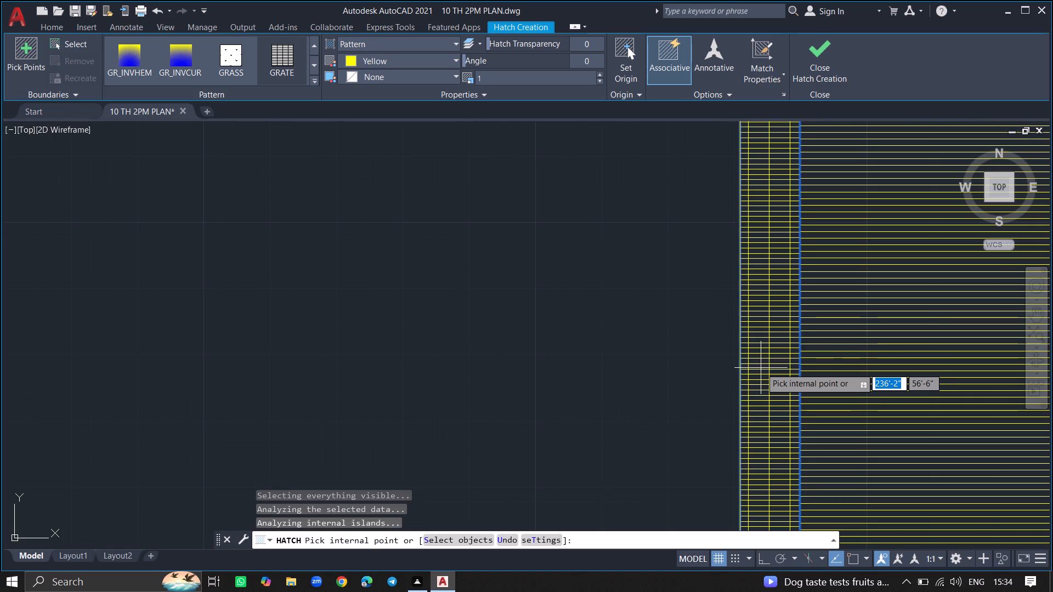
triple_click(311, 45)
triple_click(311, 45)
click(311, 45)
triple_click(311, 45)
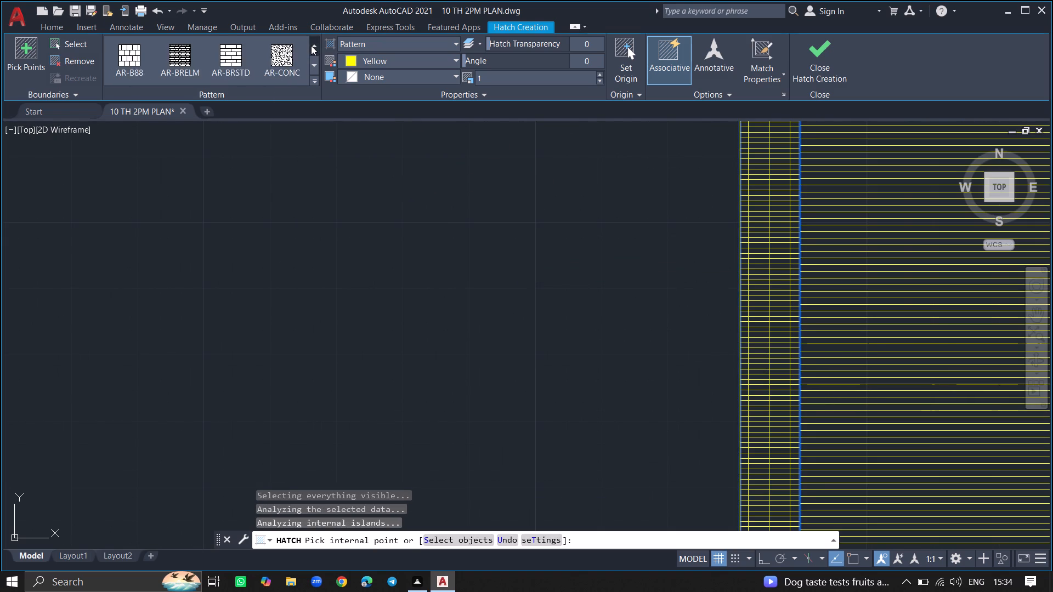
triple_click(311, 45)
drag(311, 45, 170, 64)
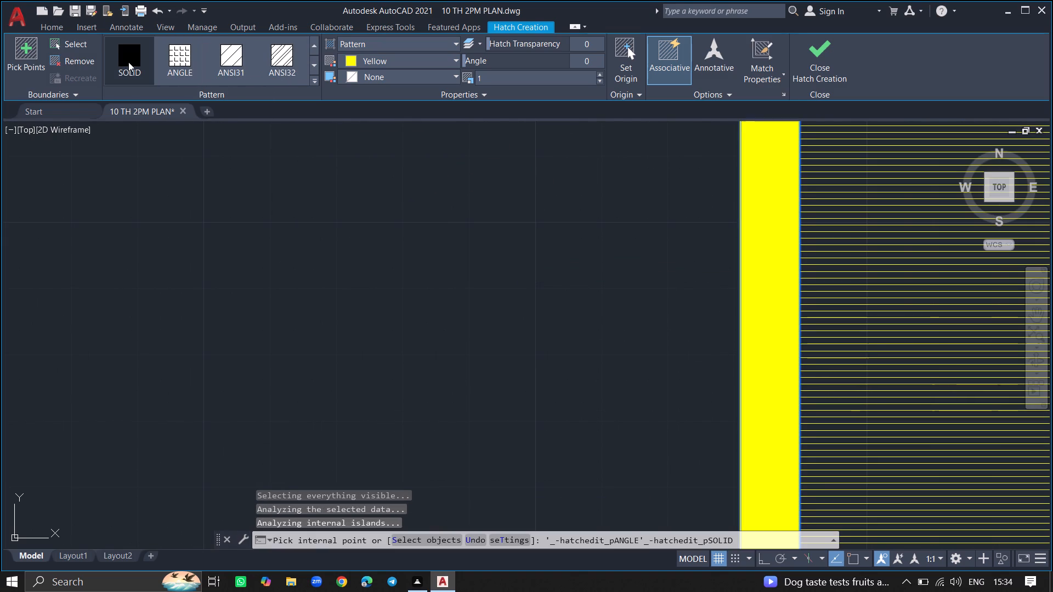
click(128, 62)
key(Escape)
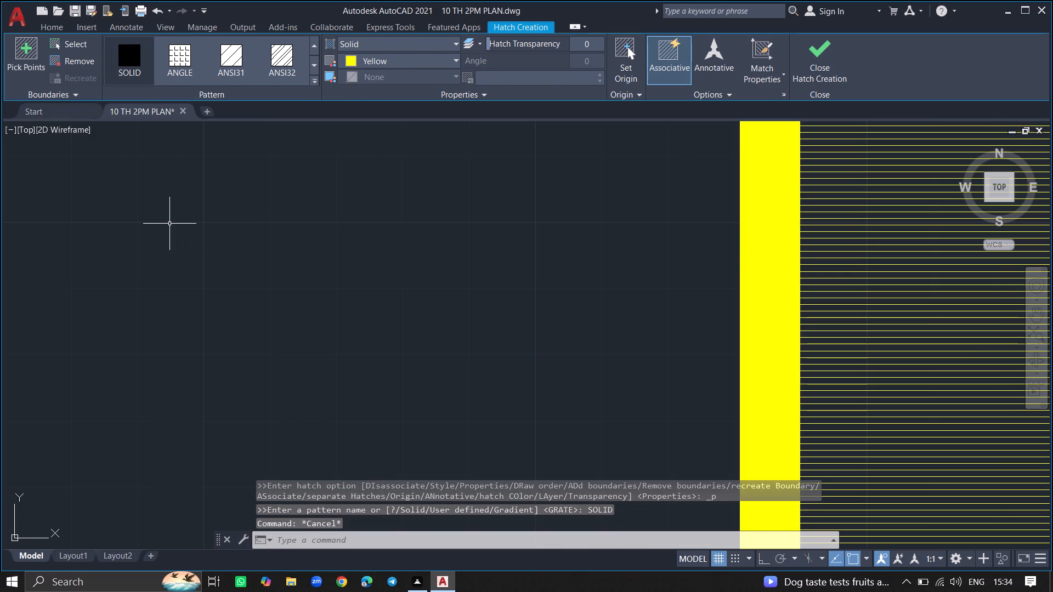
Select the whole floor plan, filter the selection to its MText labels in Properties, and set their text height to 5".
ctrl+scroll(169, 224, down, 5)
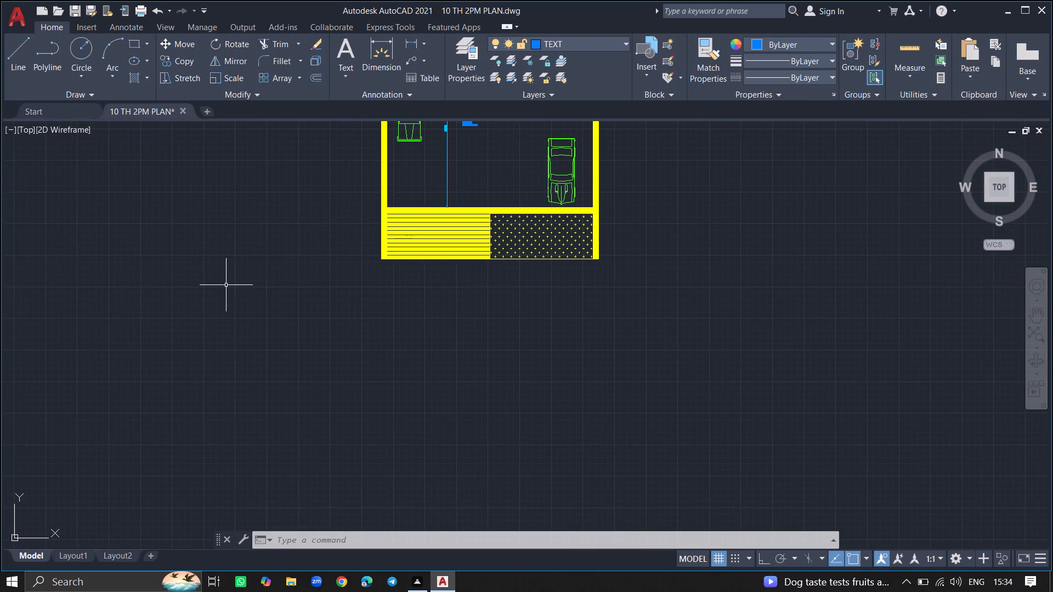
ctrl+scroll(226, 285, down, 4)
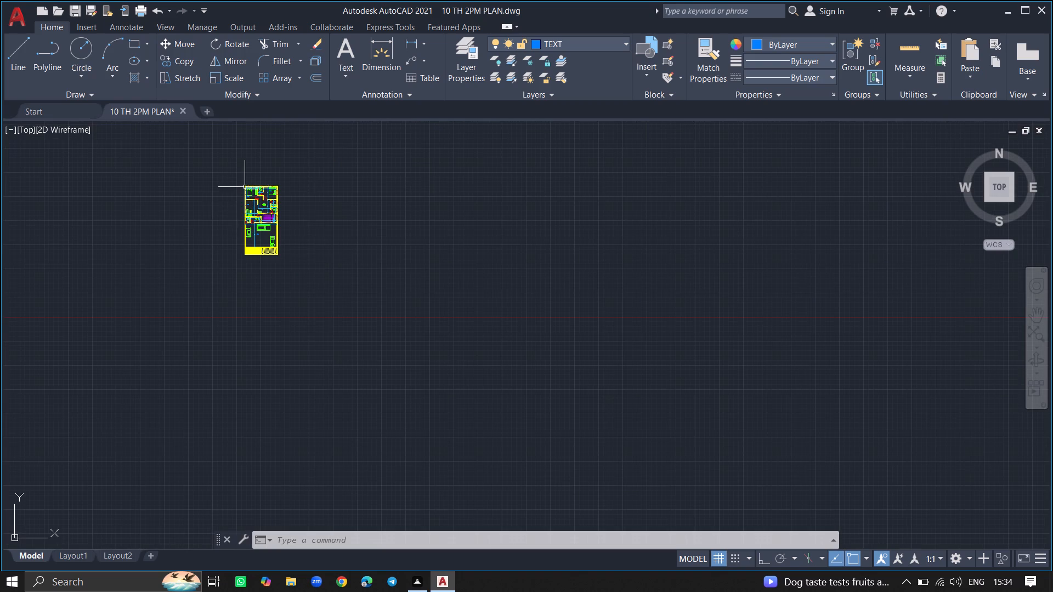
ctrl+scroll(245, 187, up, 3)
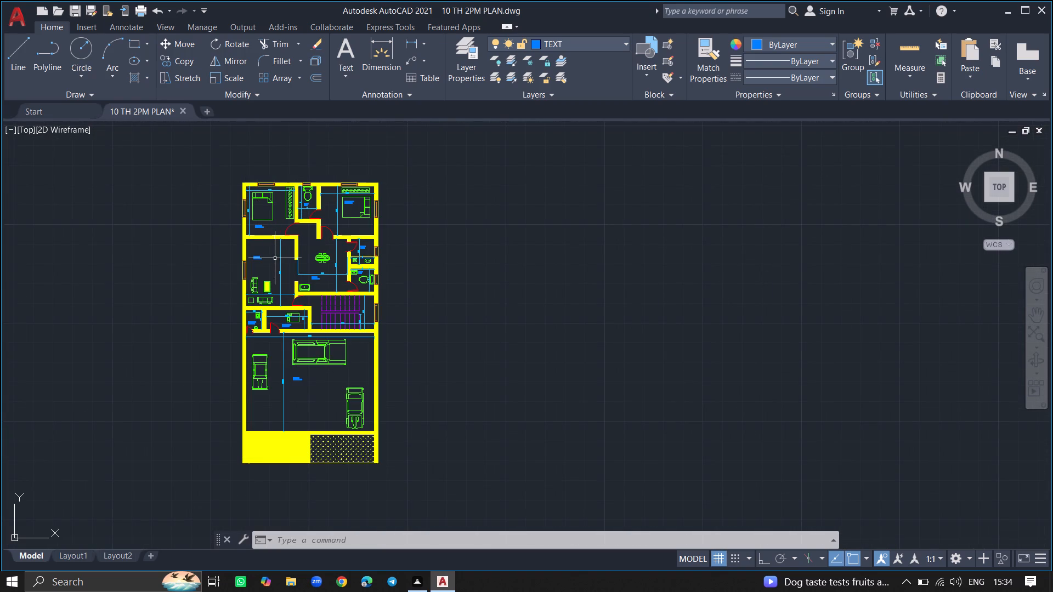
click(400, 174)
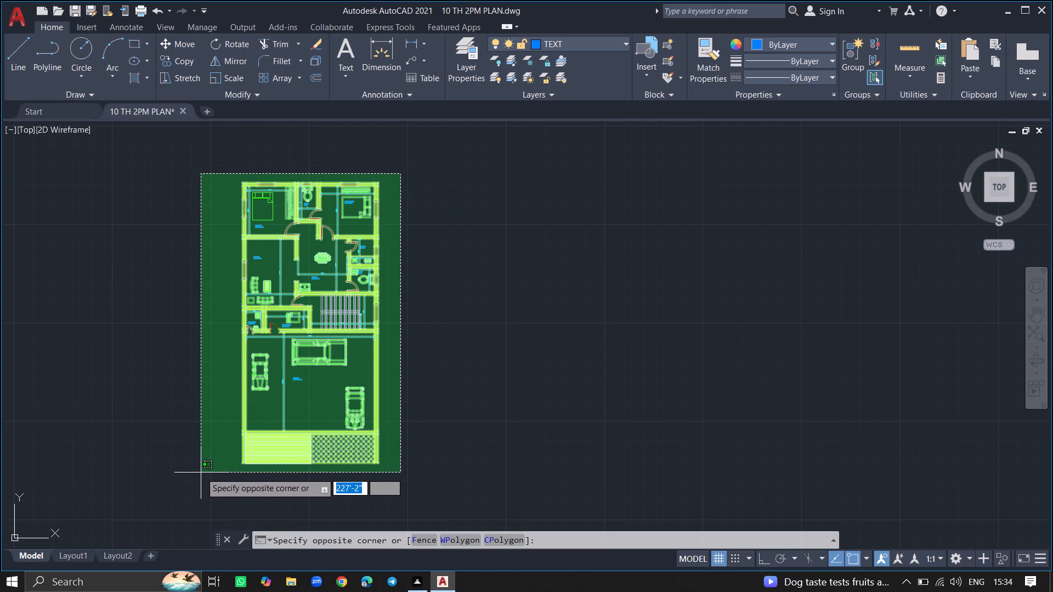
click(201, 473)
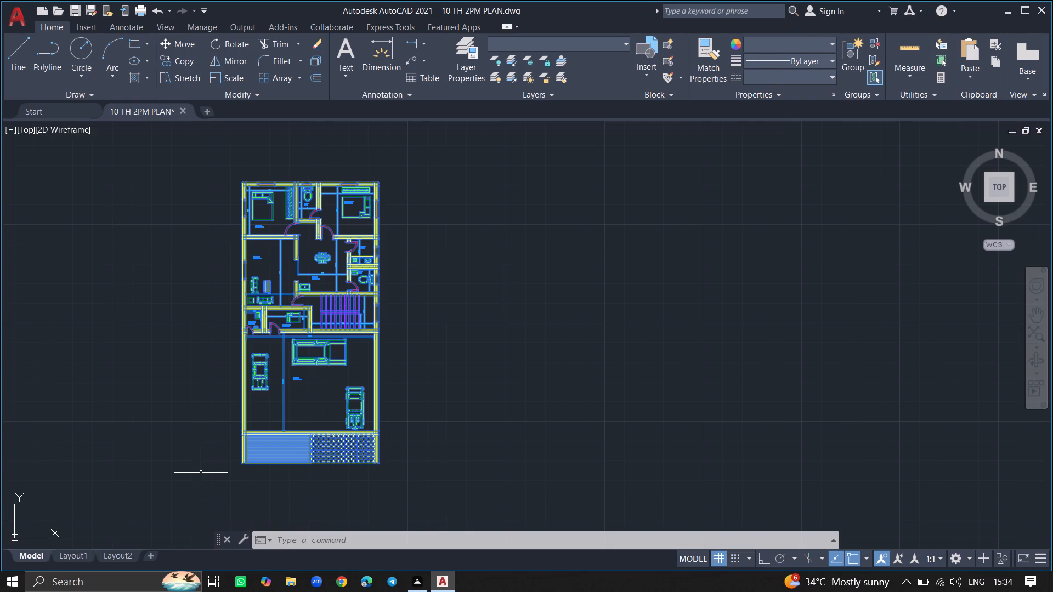
text(PR)
key(Return)
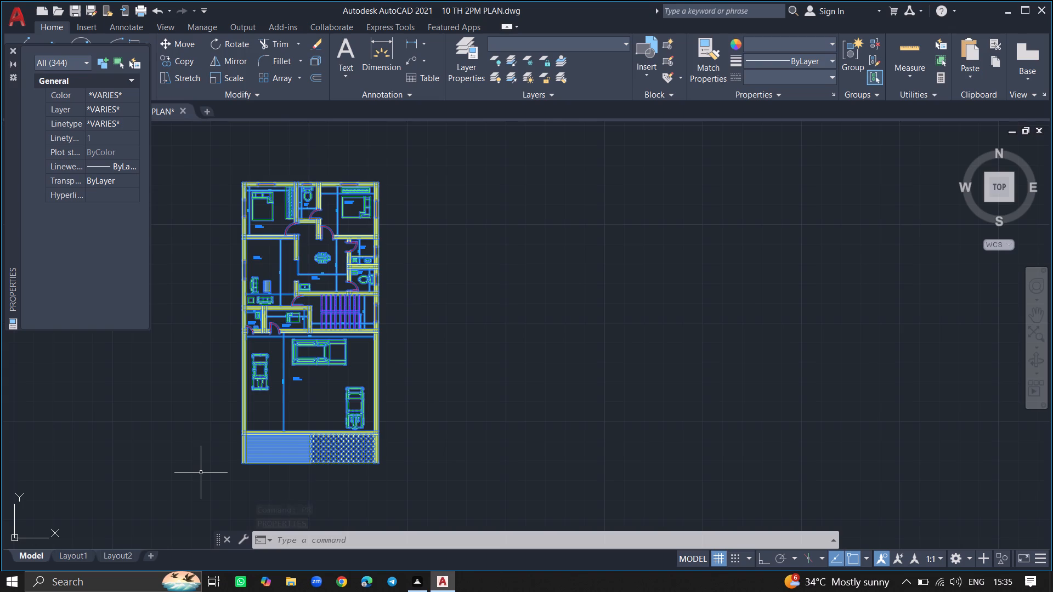
ctrl+scroll(201, 473, up, 1)
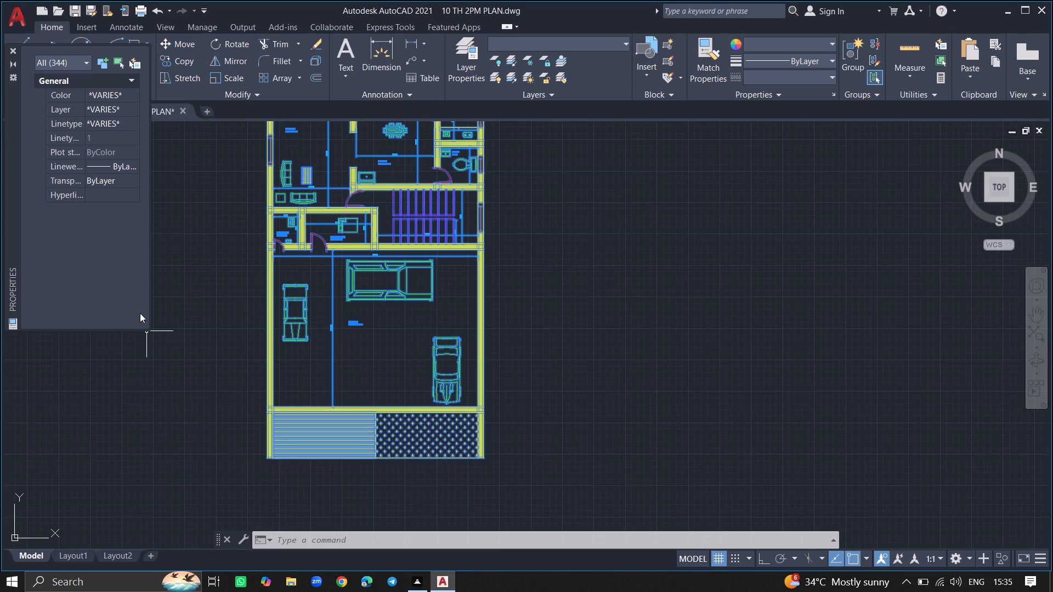
click(65, 59)
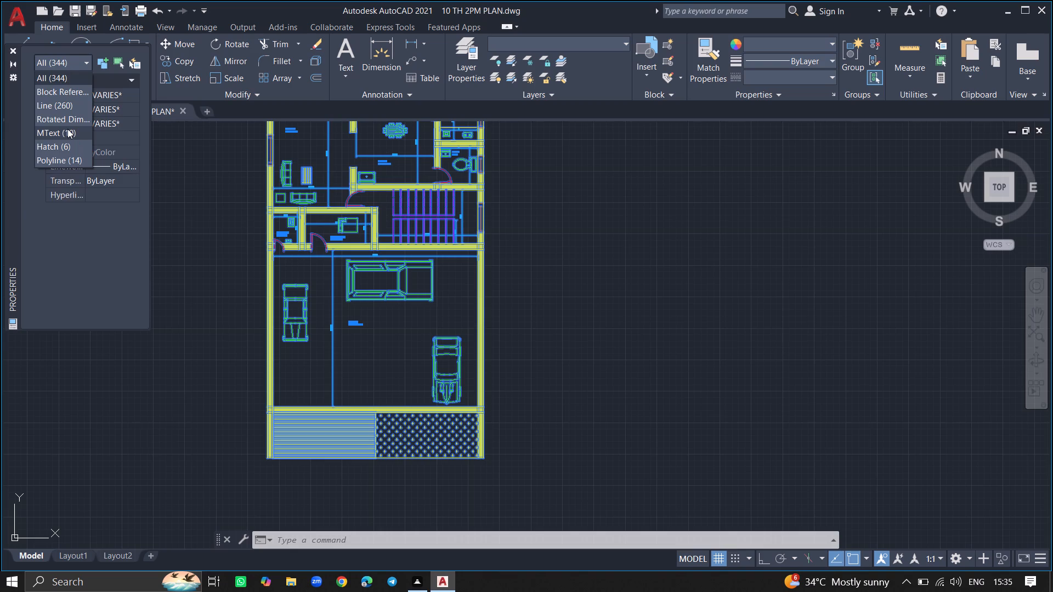
click(67, 129)
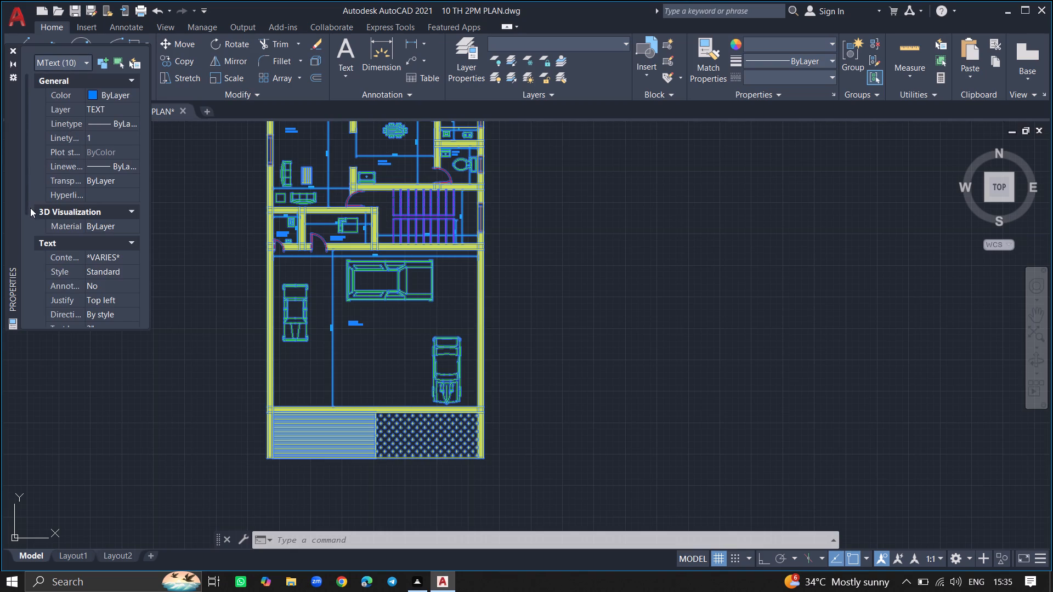
click(27, 221)
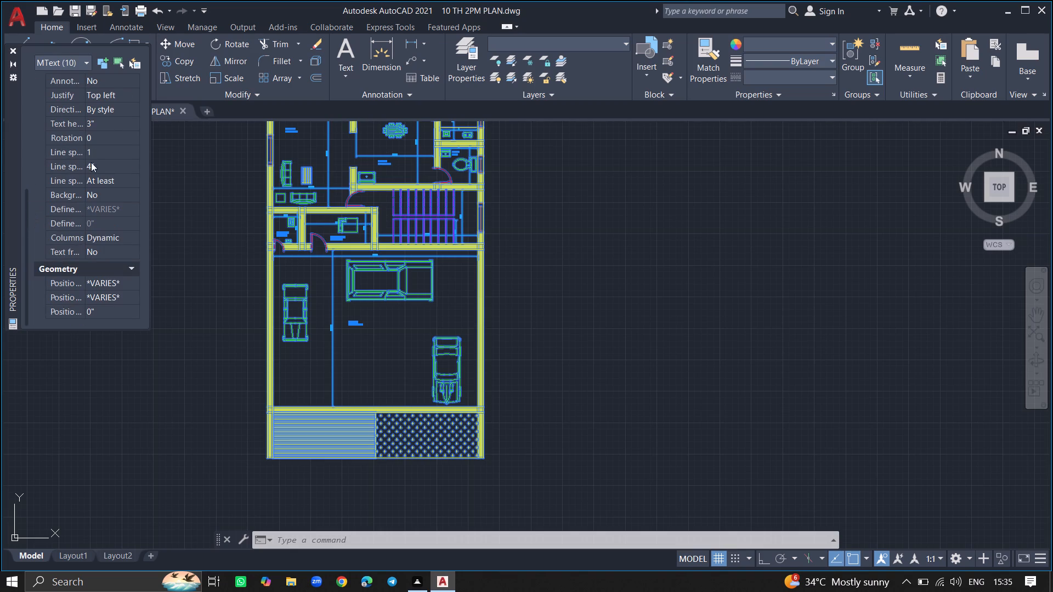
click(108, 123)
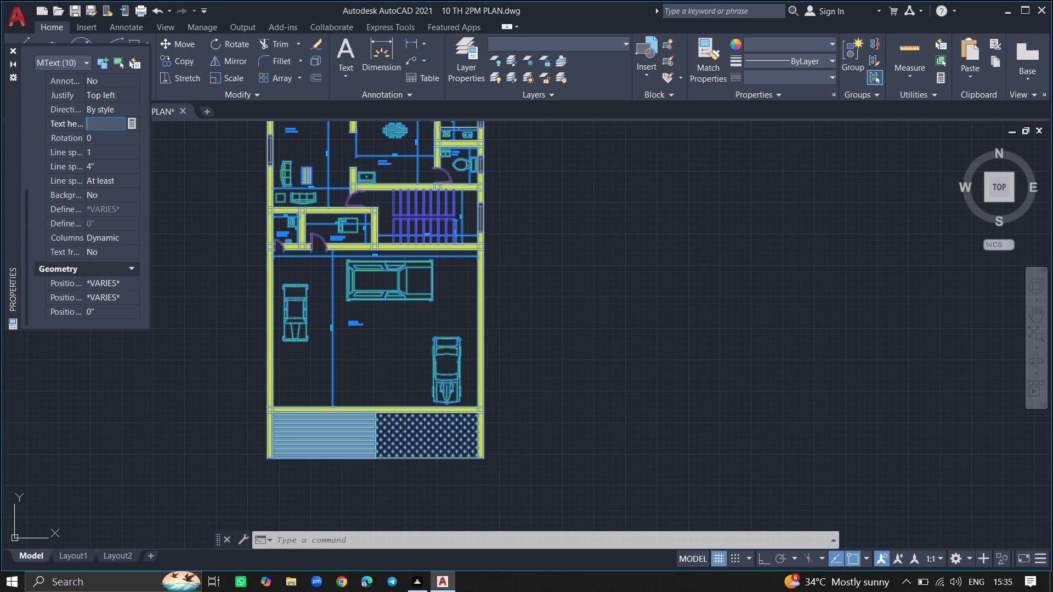
key(BackSpace)
key(5)
key(shift+quotedbl)
click(165, 161)
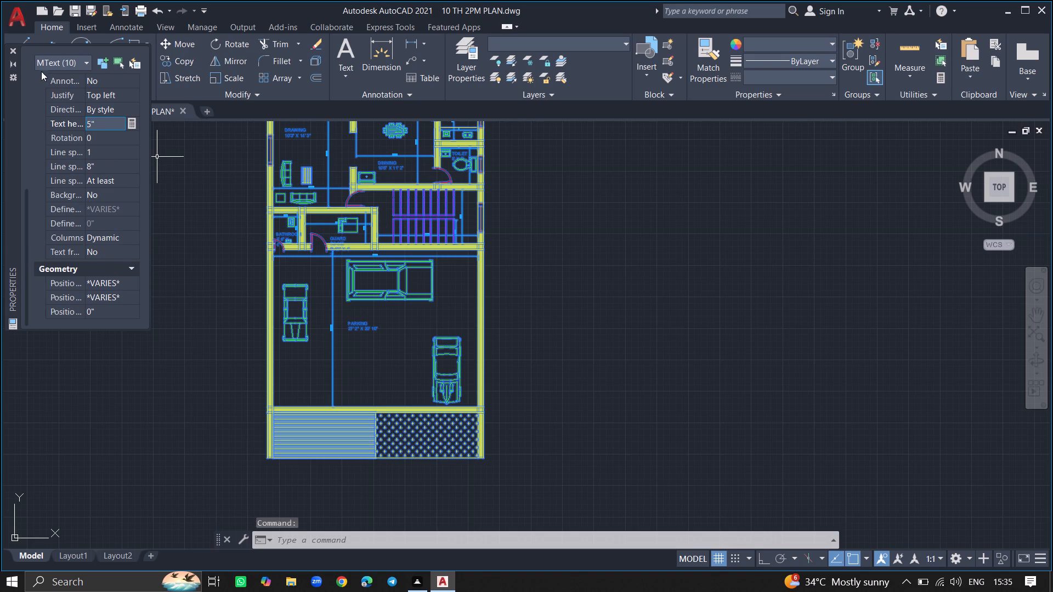
click(11, 47)
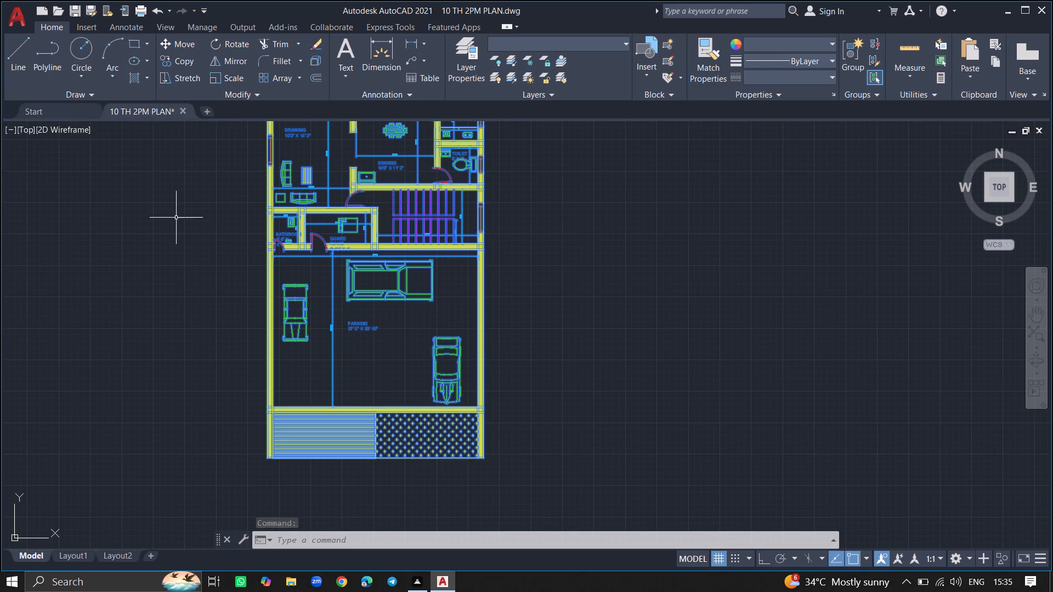
Clear the selection and save the drawing.
key(ctrl+s)
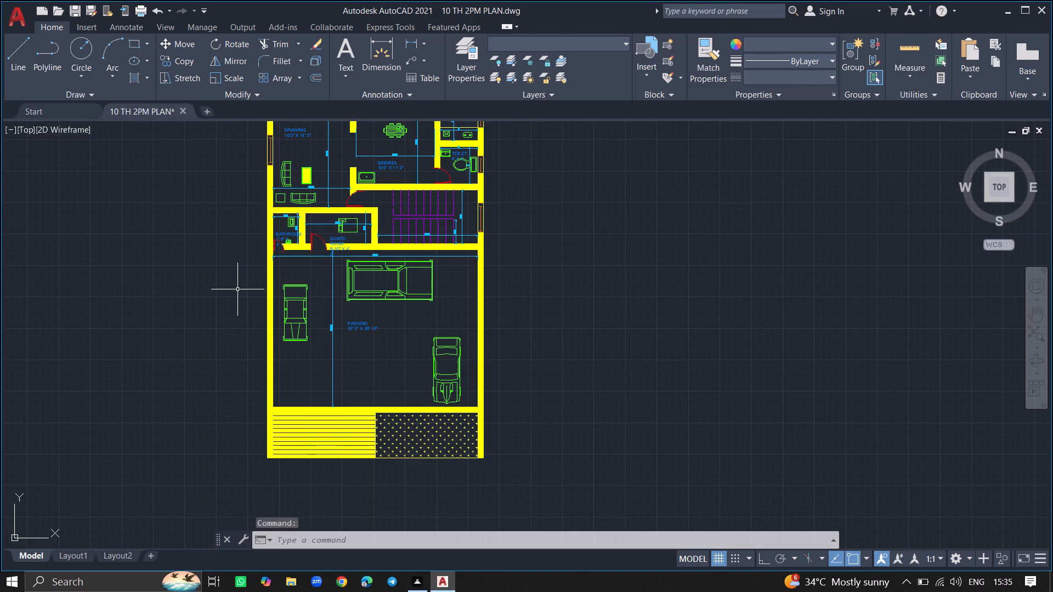
key(ctrl+s)
Modify the ISO-25 dimension style so its text height is 5".
ctrl+scroll(237, 289, down, 3)
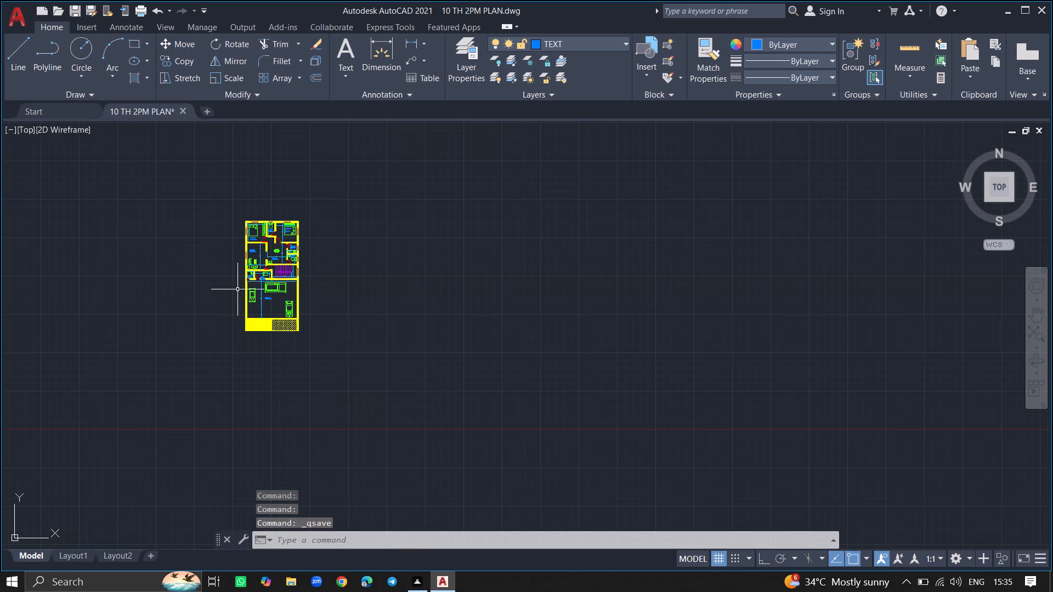
click(329, 196)
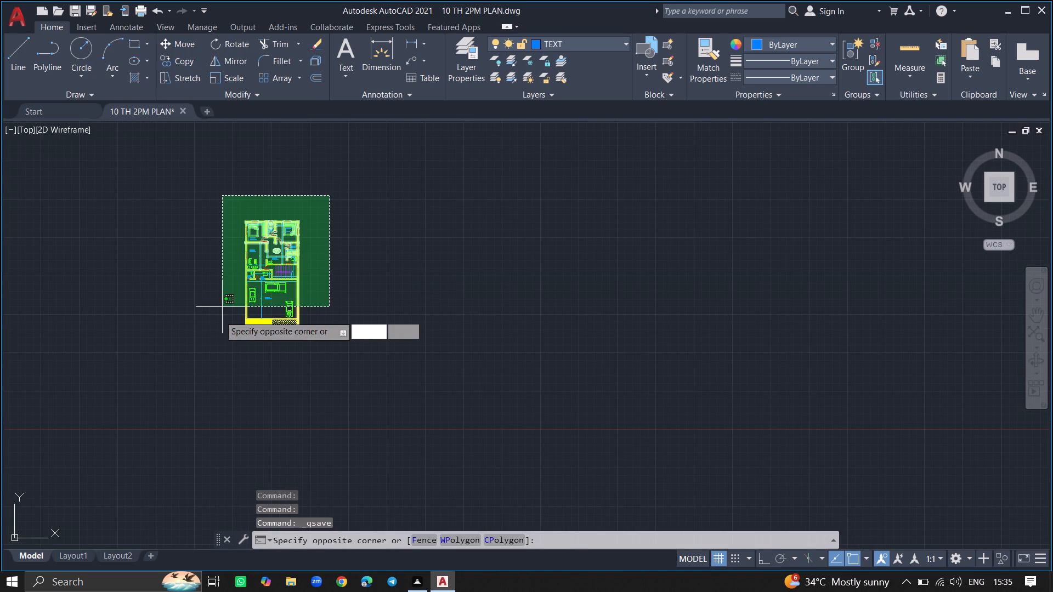
click(208, 355)
key(d)
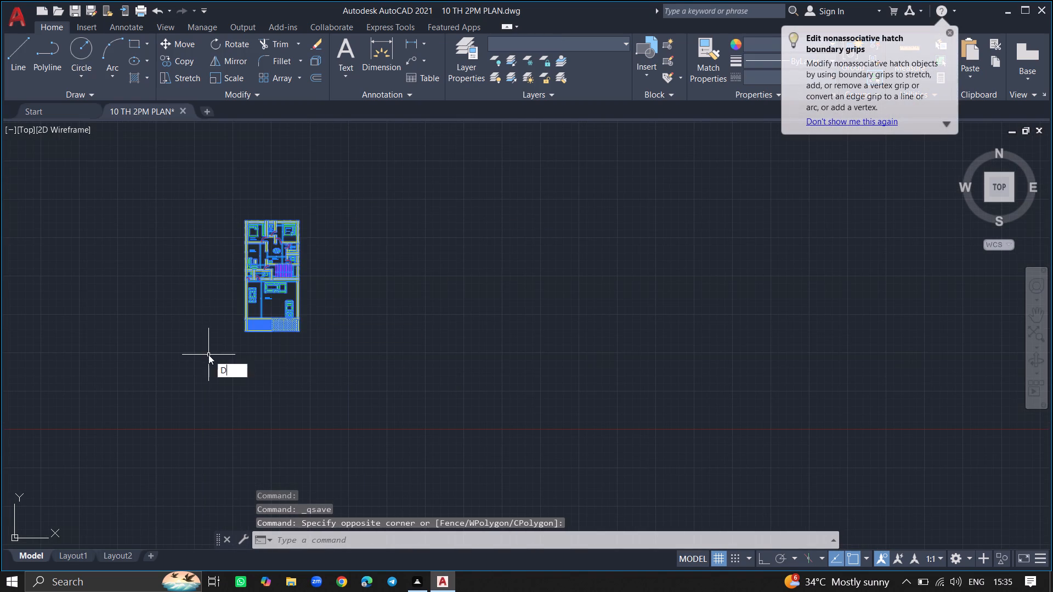
key(Return)
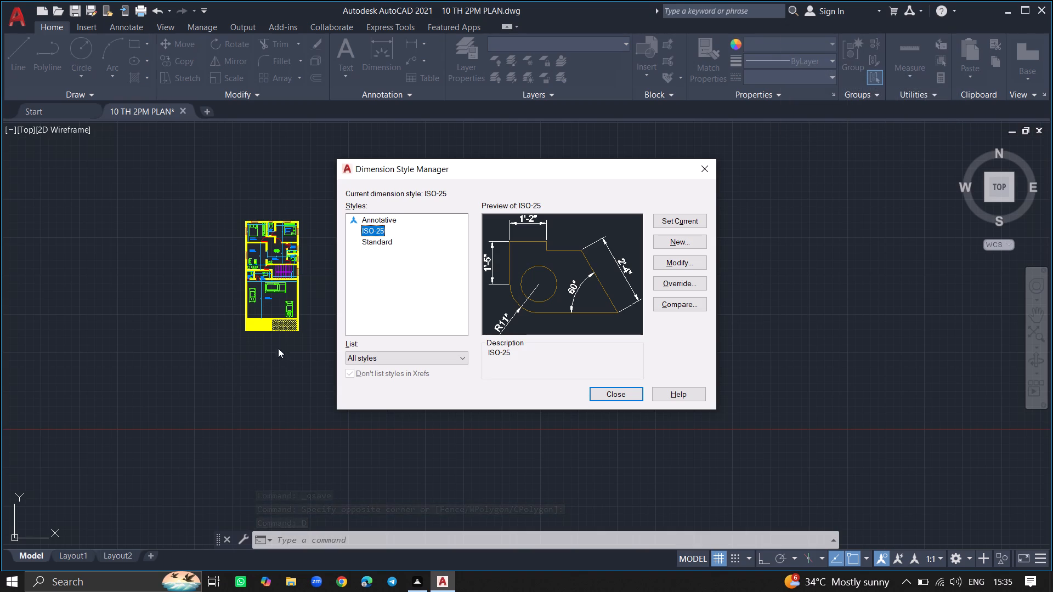
click(661, 261)
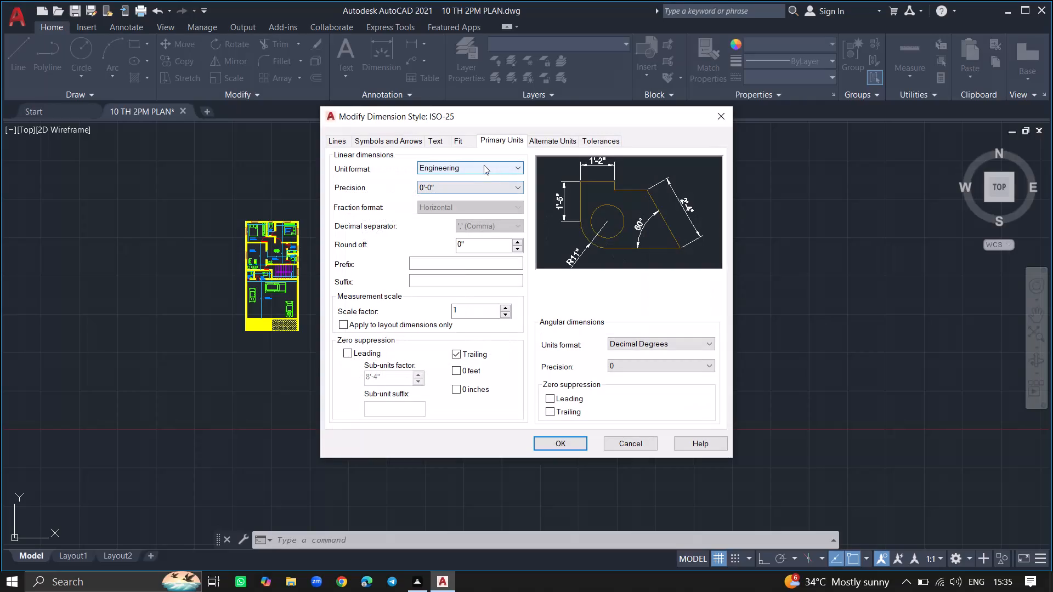
click(440, 142)
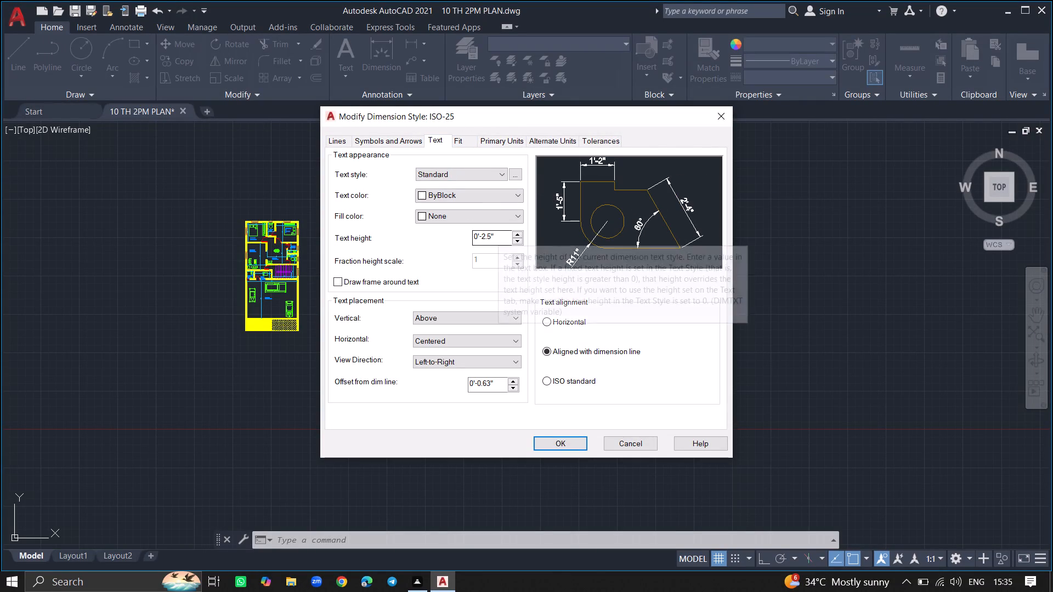
double_click(498, 236)
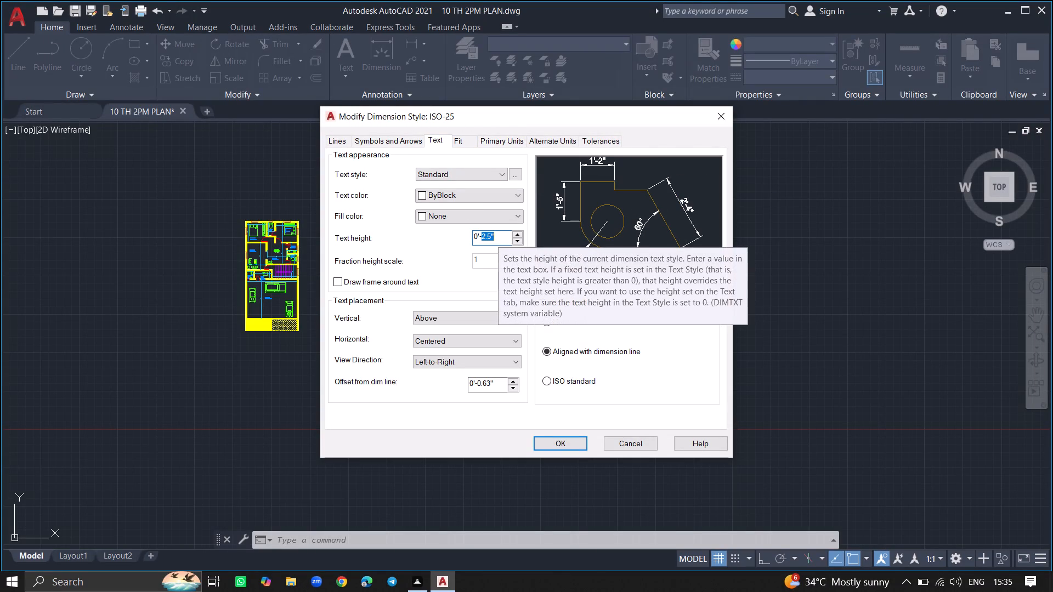
click(500, 237)
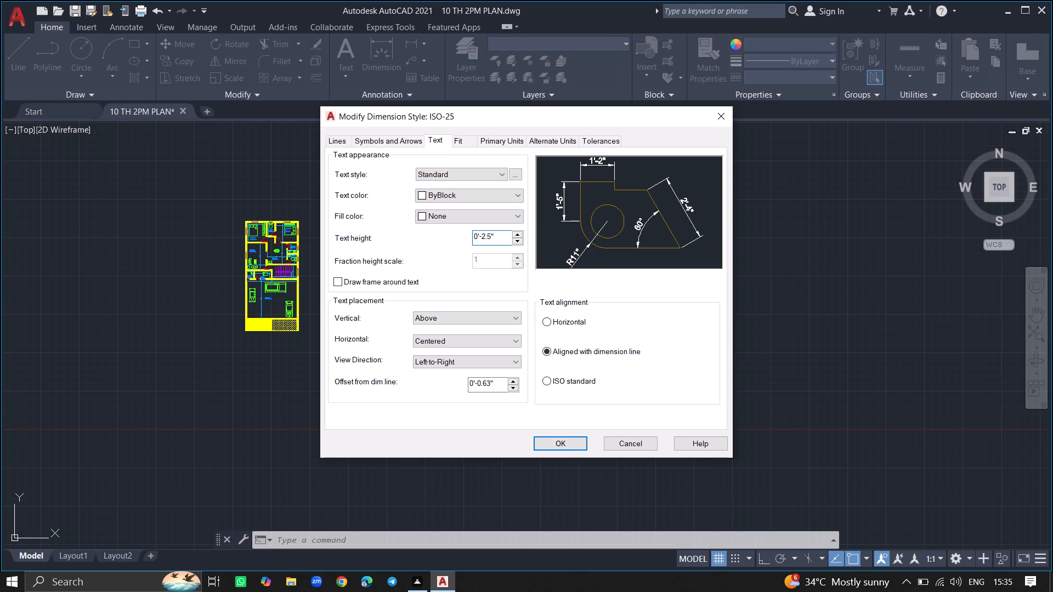
key(BackSpace)
key(BackSpace)
key(BackSpace)
key(BackSpace)
key(BackSpace)
key(BackSpace)
key(BackSpace)
key(BackSpace)
key(BackSpace)
key(5)
key(shift+quotedbl)
click(567, 455)
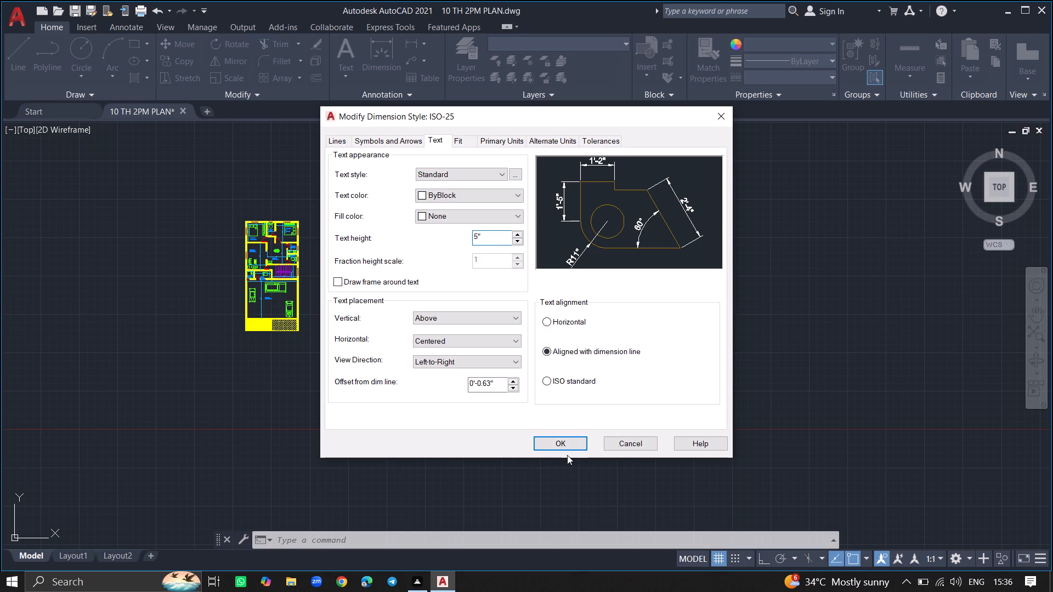
click(565, 443)
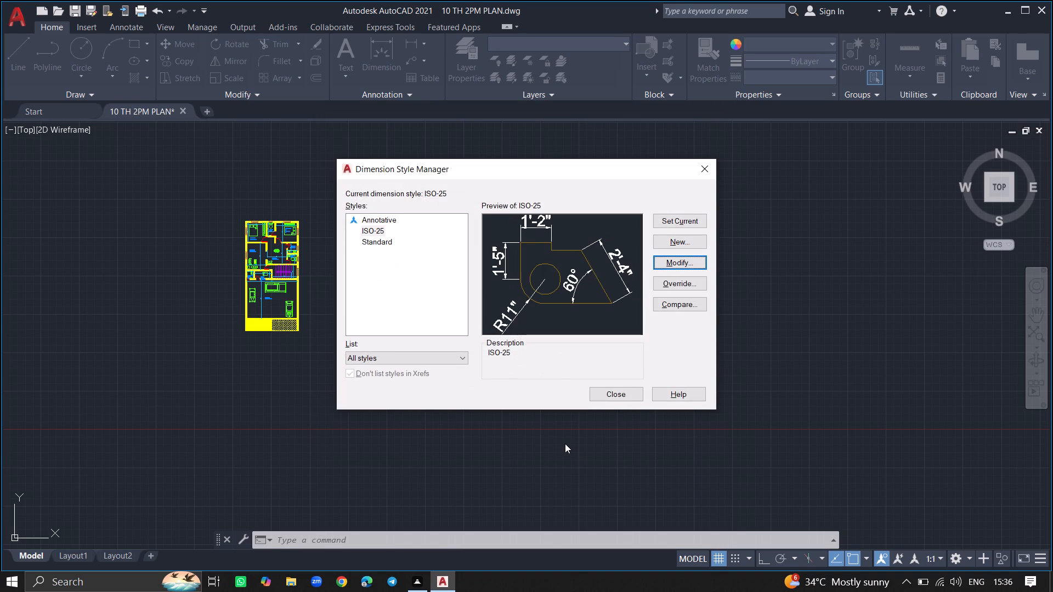
Set ISO-25 as the current dimension style, close the style manager, and check the dimension text across the floor plan.
click(669, 221)
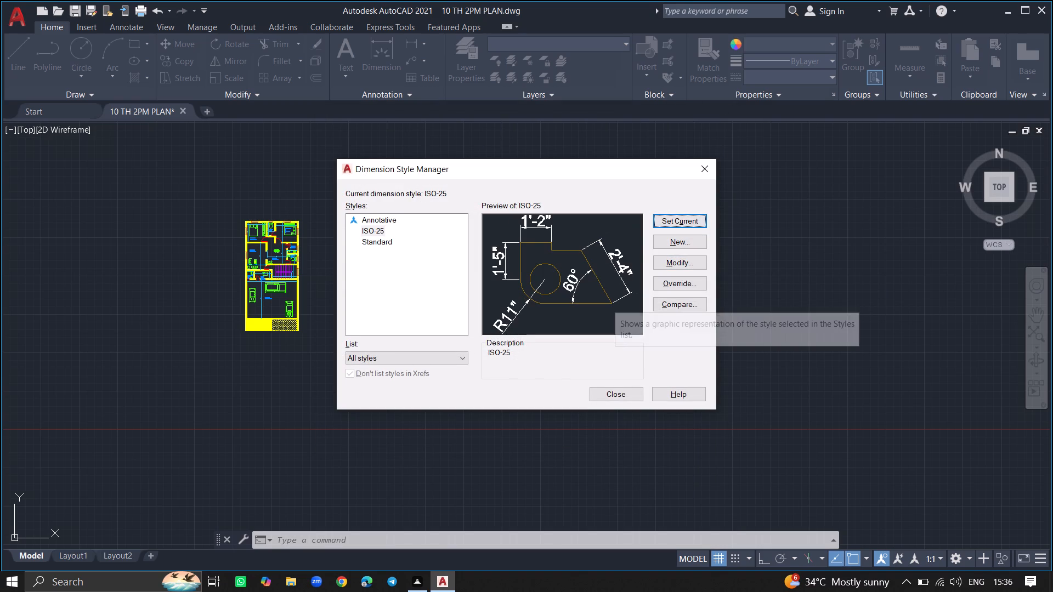
click(610, 395)
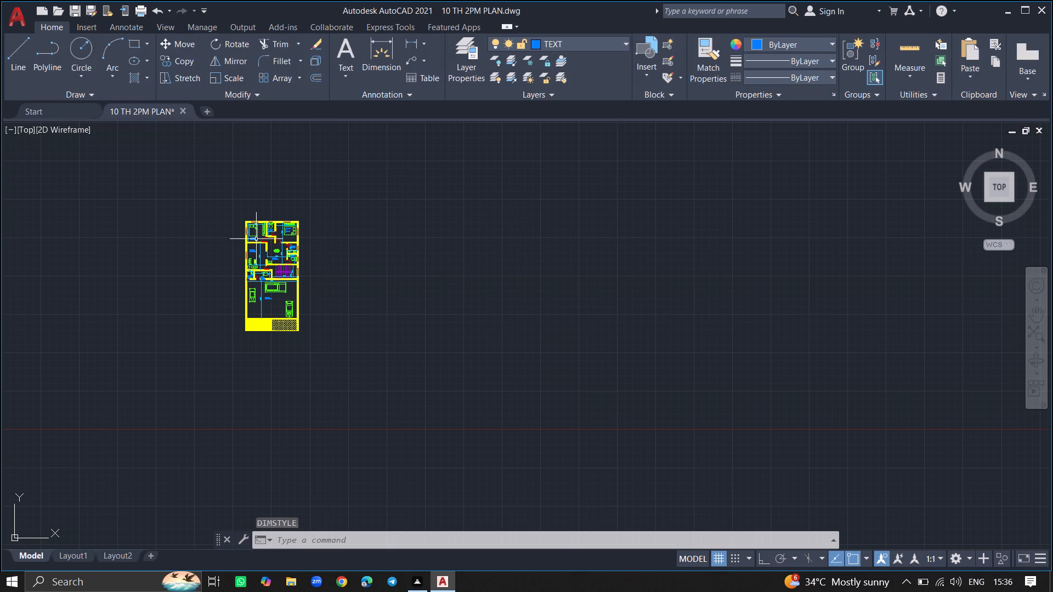
ctrl+scroll(256, 239, up, 4)
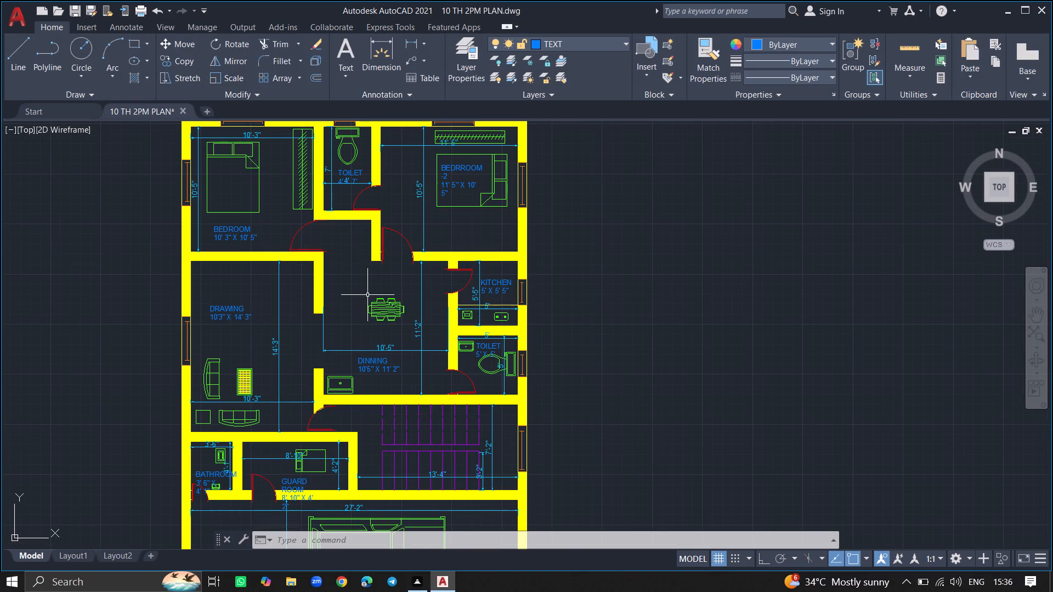
ctrl+scroll(367, 295, down, 1)
ctrl+scroll(378, 242, down, 1)
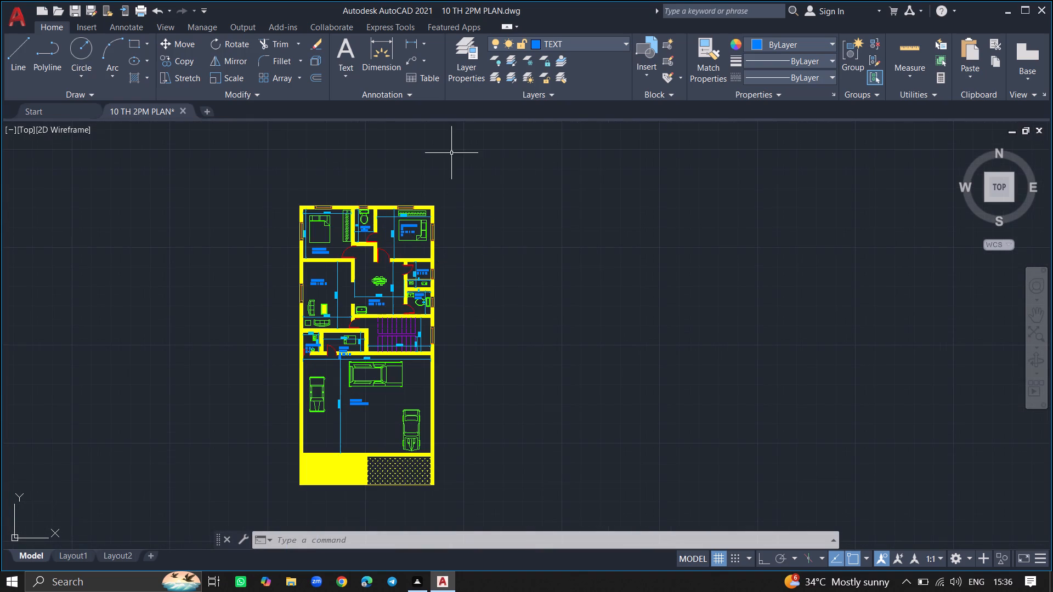
Make WALLS the current layer and close the layer manager.
double_click(459, 78)
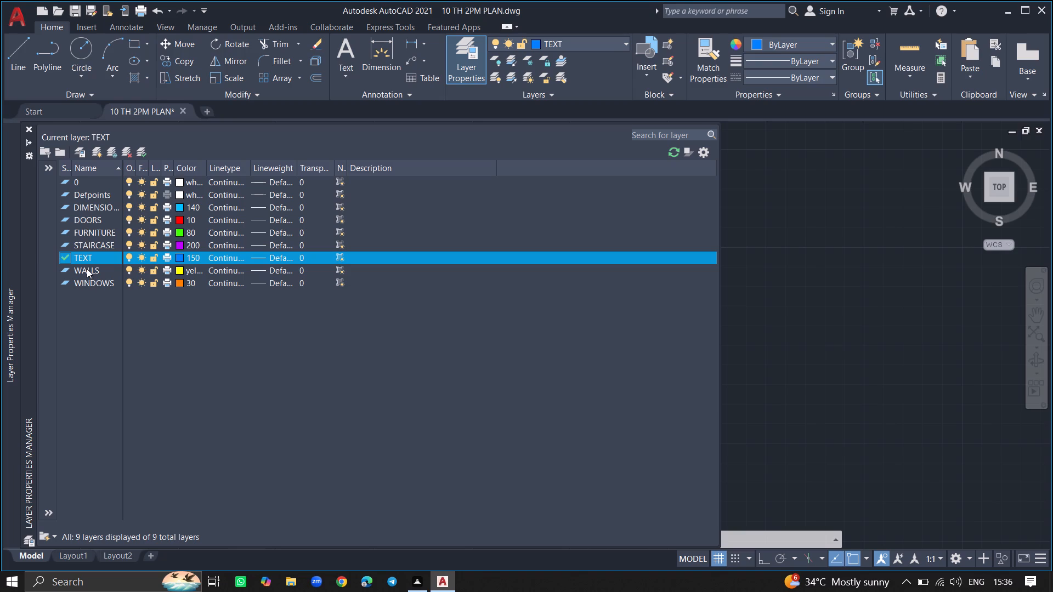
double_click(87, 269)
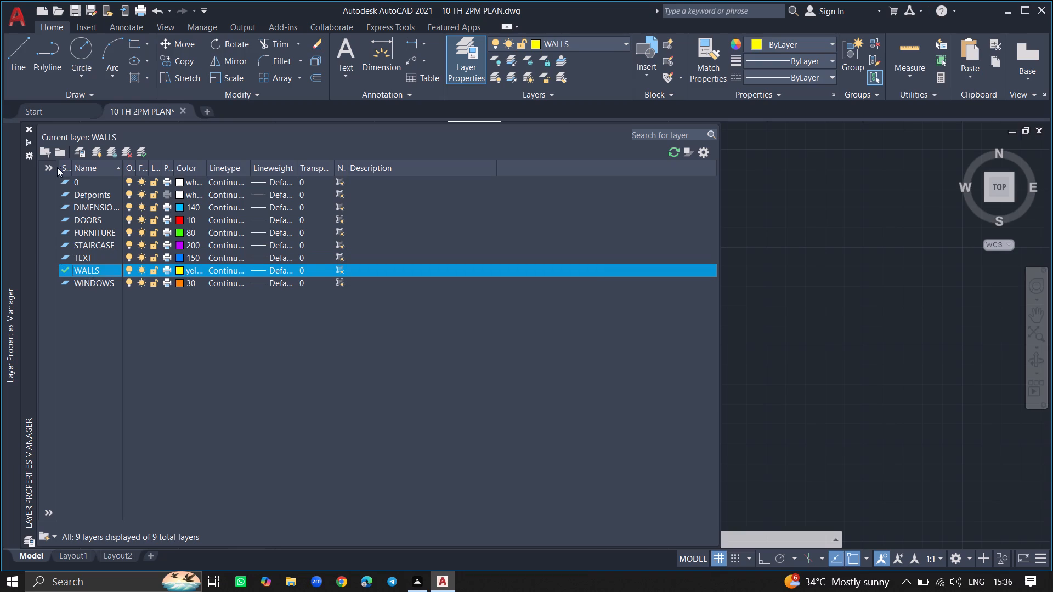
click(29, 126)
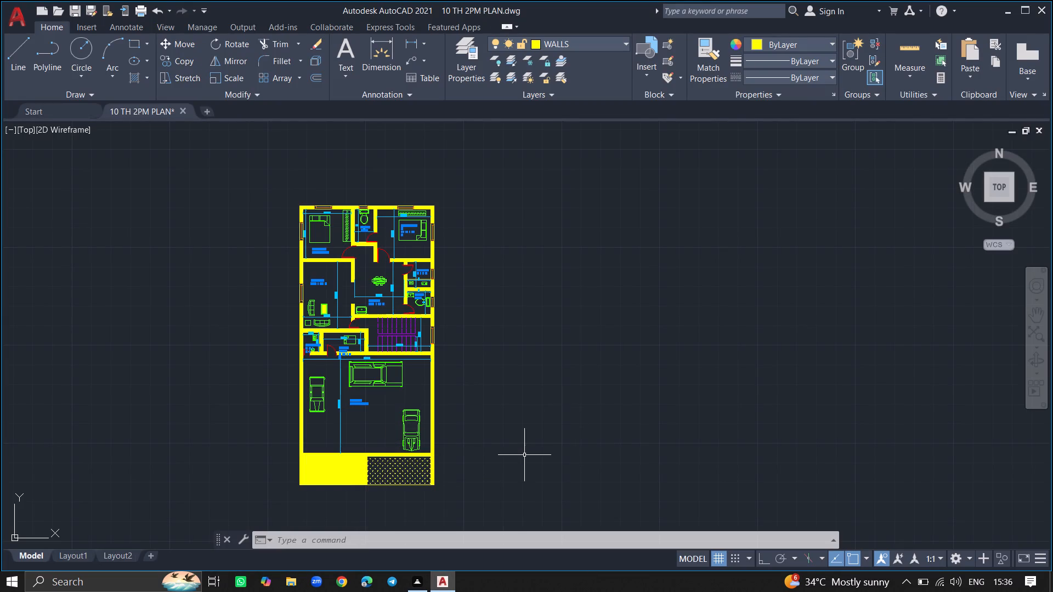
Draw a vertical construction line in the empty space east of the floor plan.
text(XL)
key(Return)
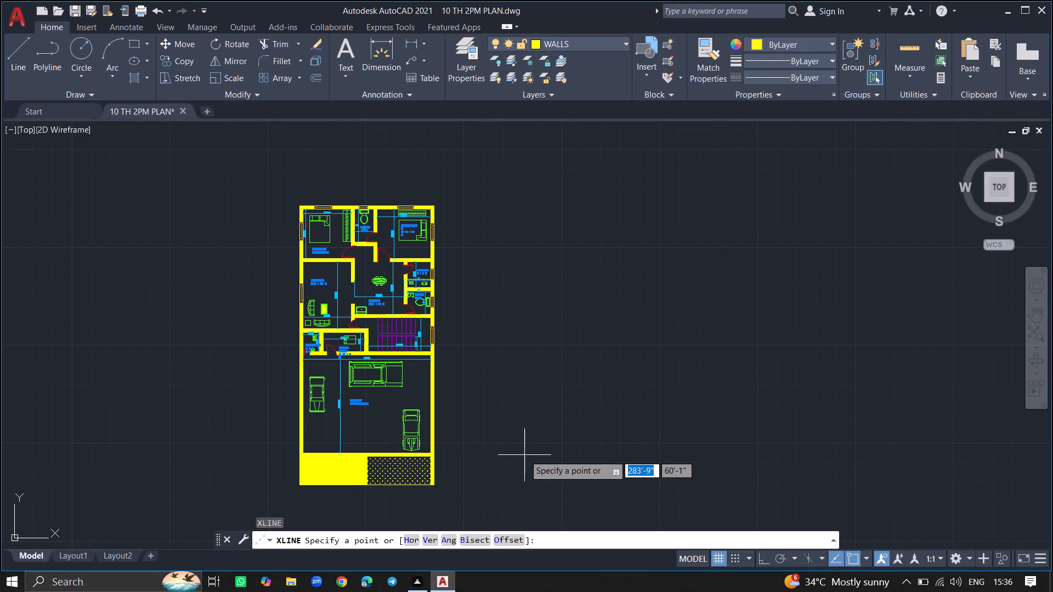
click(430, 540)
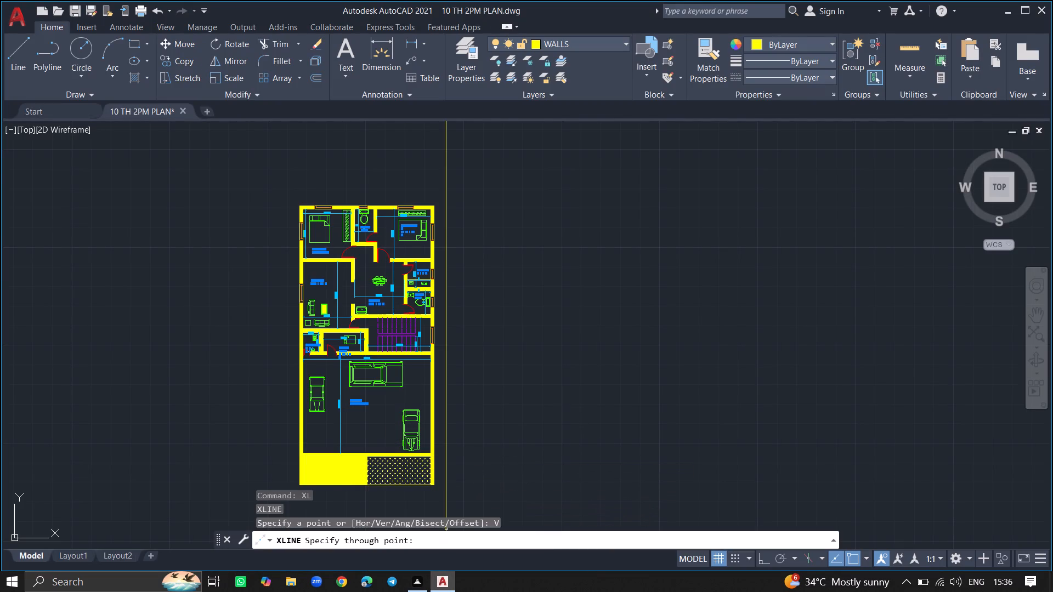
click(579, 400)
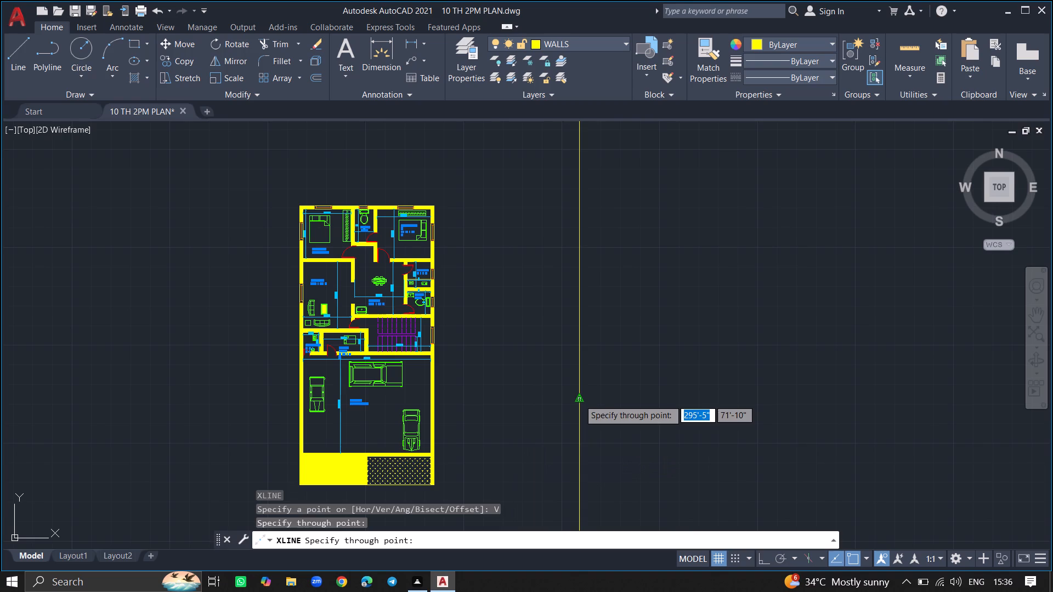
key(Return)
Draw a horizontal construction line crossing the vertical one east of the plan, about level with the staircase.
key(x)
key(l)
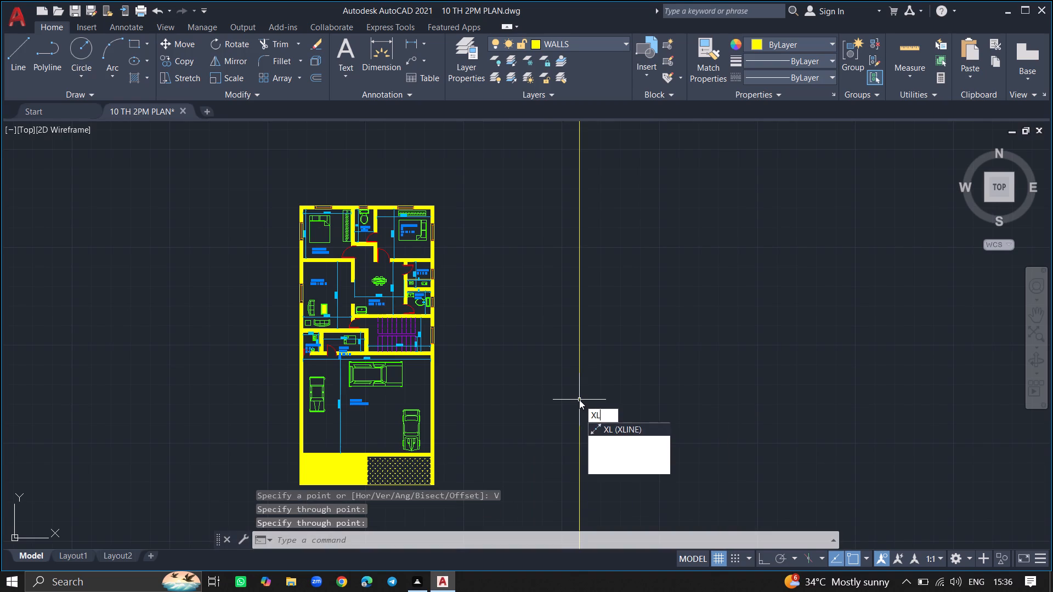
key(Return)
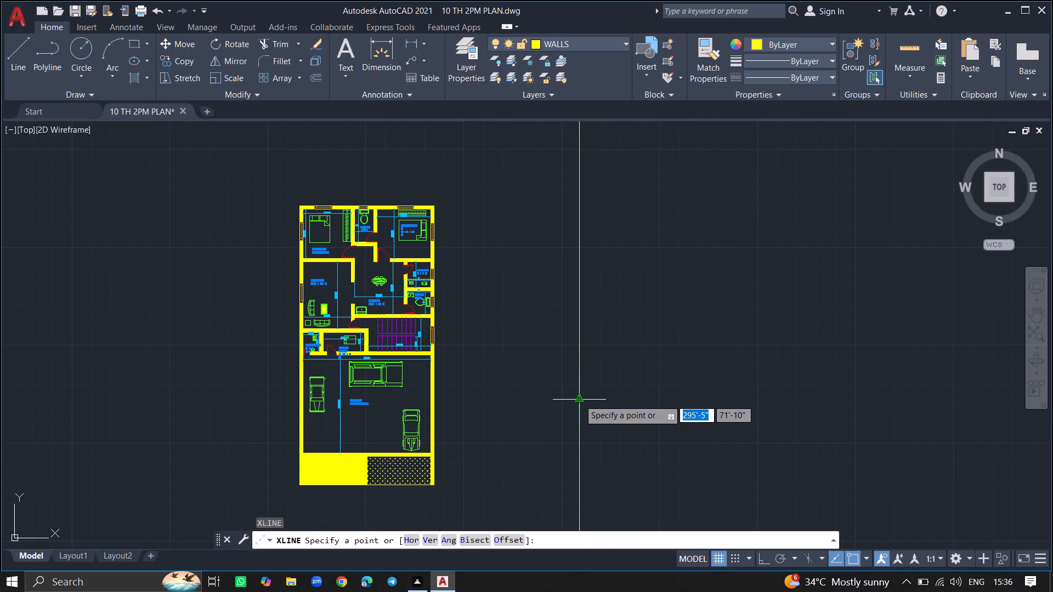
click(407, 541)
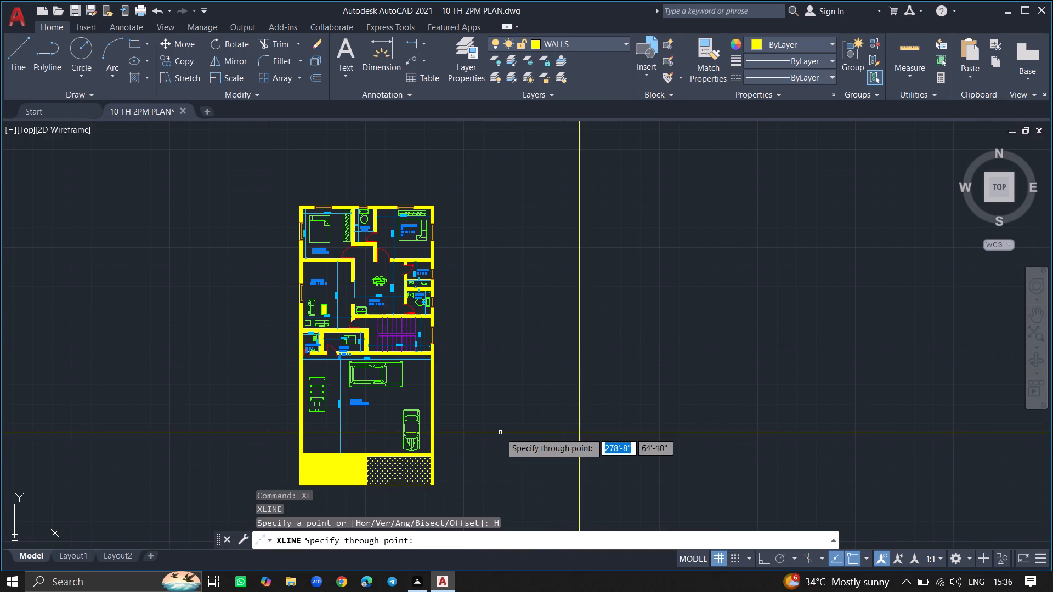
click(580, 334)
key(Return)
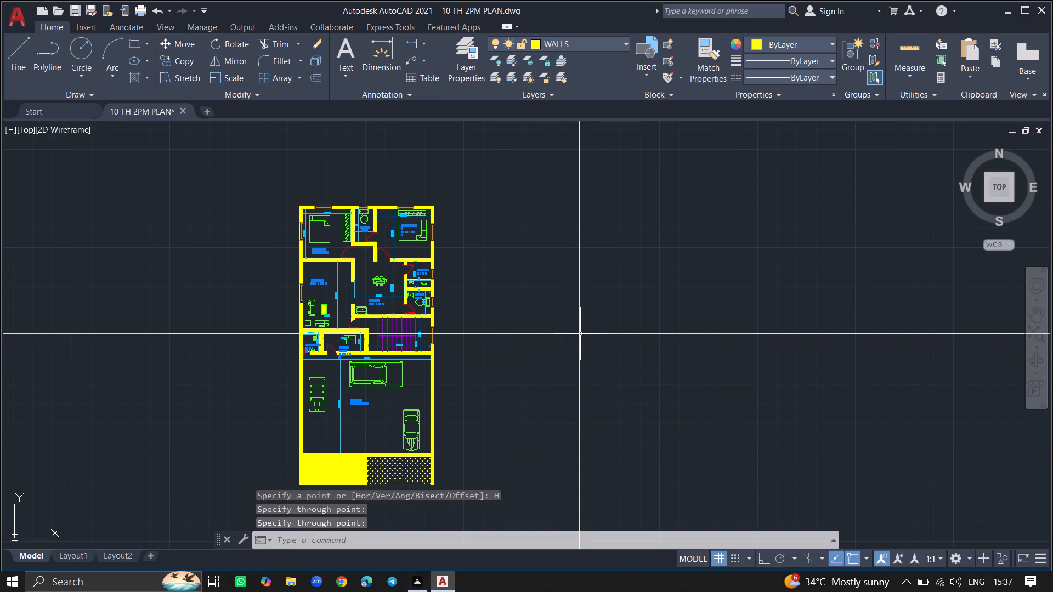
Trim the vertical construction line above the crossing and the horizontal one between the plan and the crossing, leaving a corner.
ctrl+scroll(580, 334, down, 1)
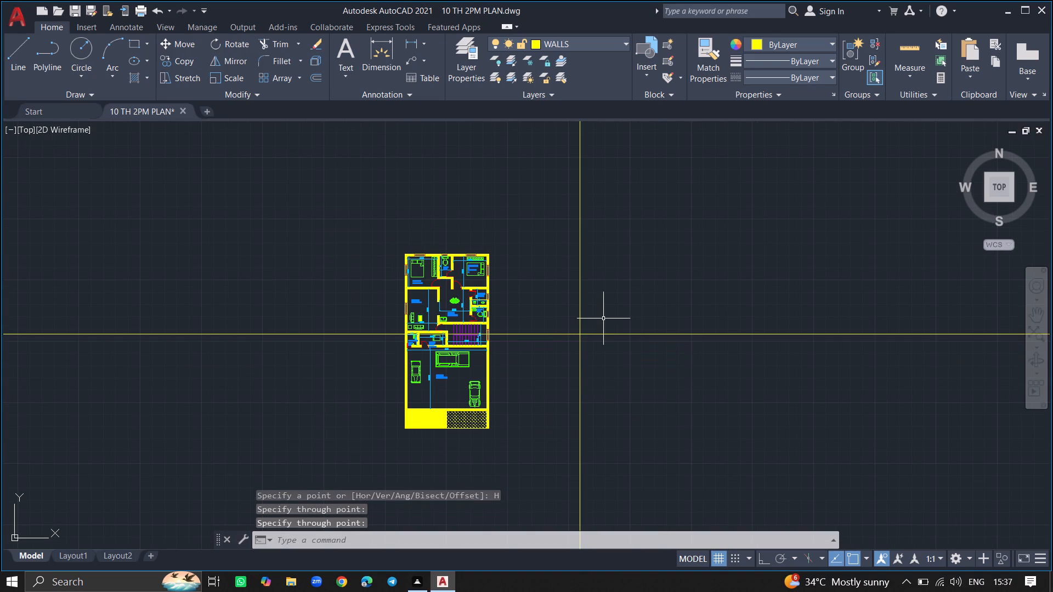
text(TRIM)
key(Return)
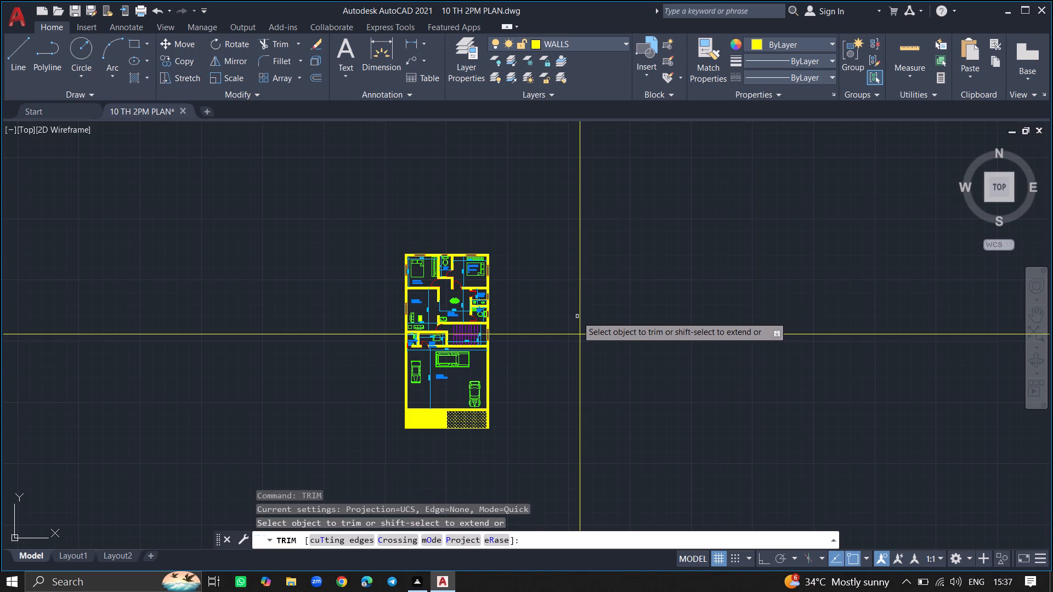
click(577, 316)
click(586, 314)
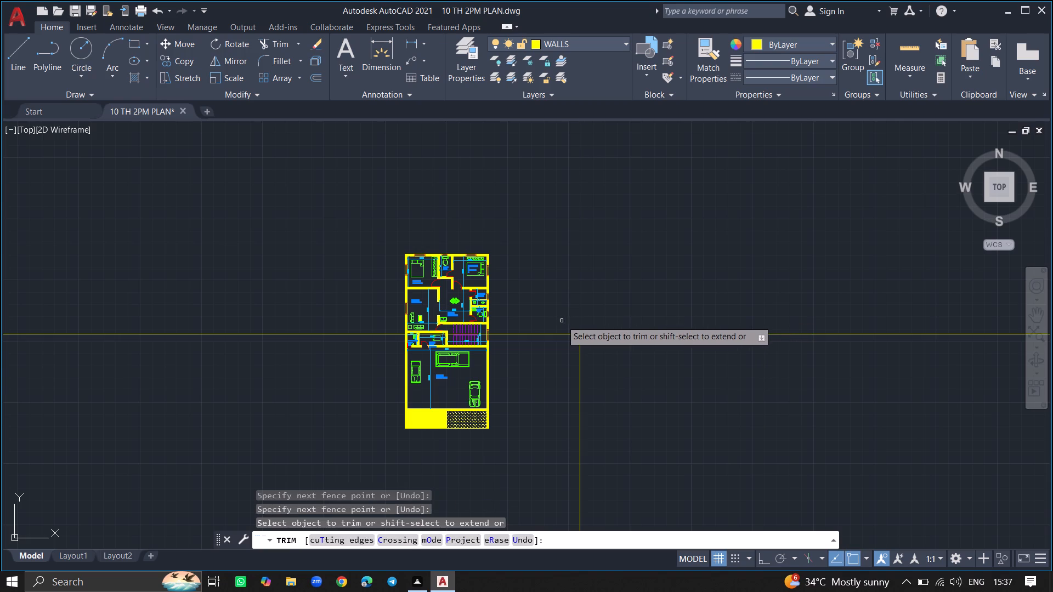
click(561, 321)
click(553, 377)
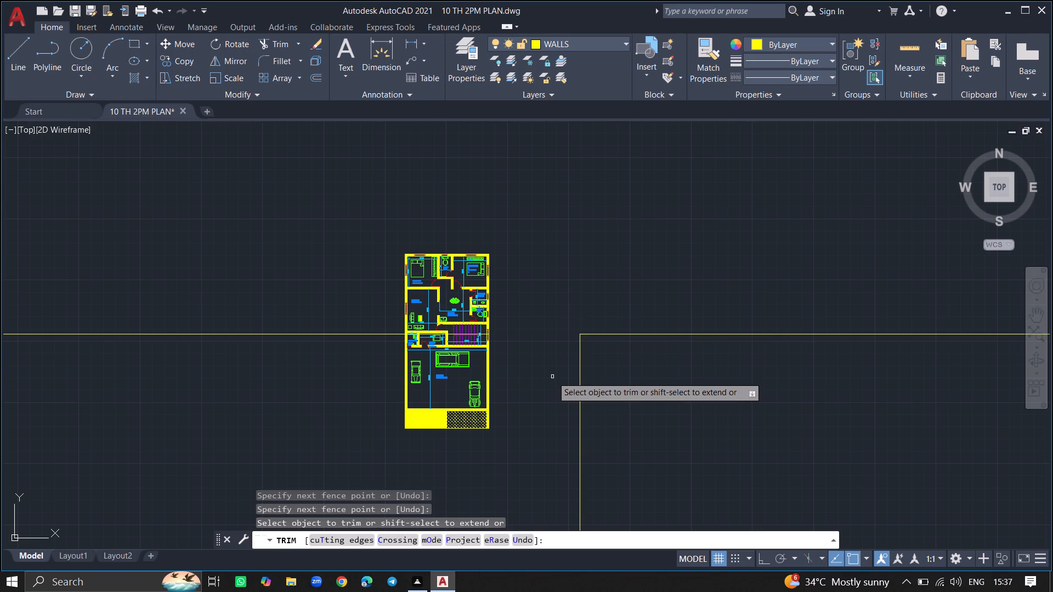
Trim the leftover horizontal construction line west of the plan, through the guard room, beside the staircase and at its eastern treads.
ctrl+scroll(421, 330, up, 4)
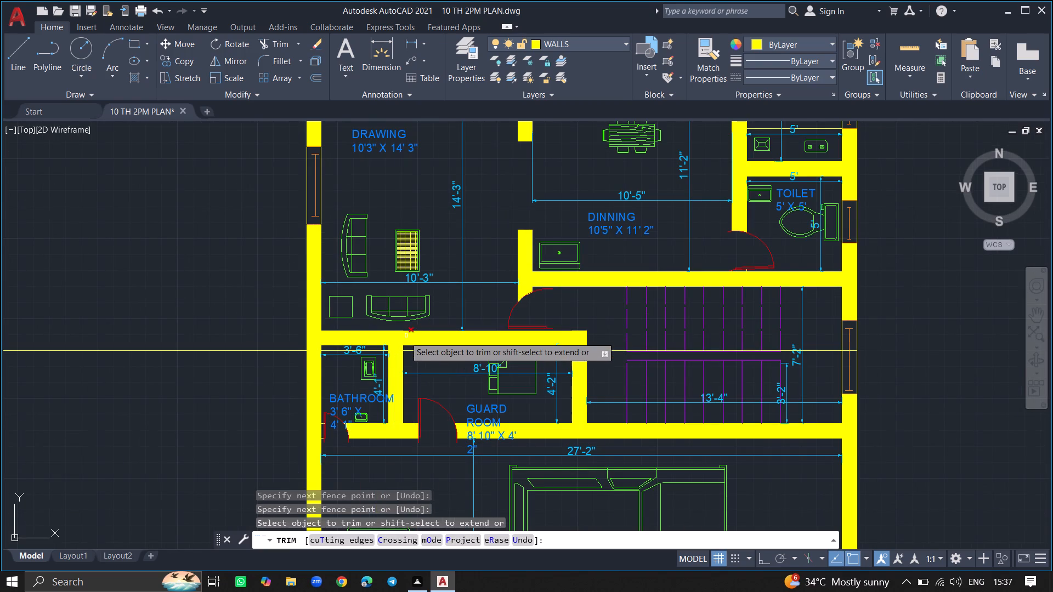
click(279, 350)
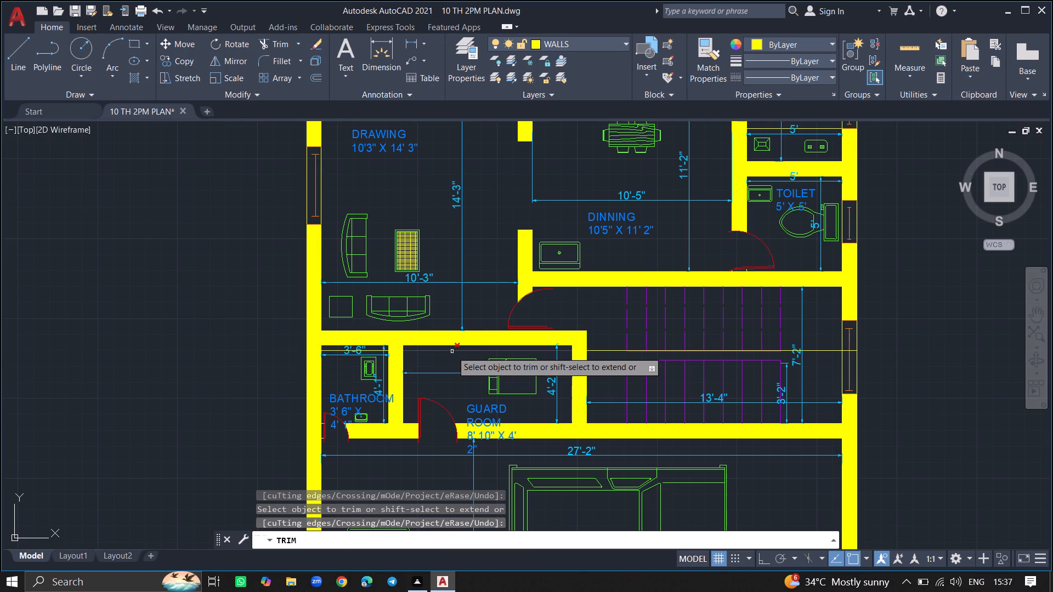
click(452, 351)
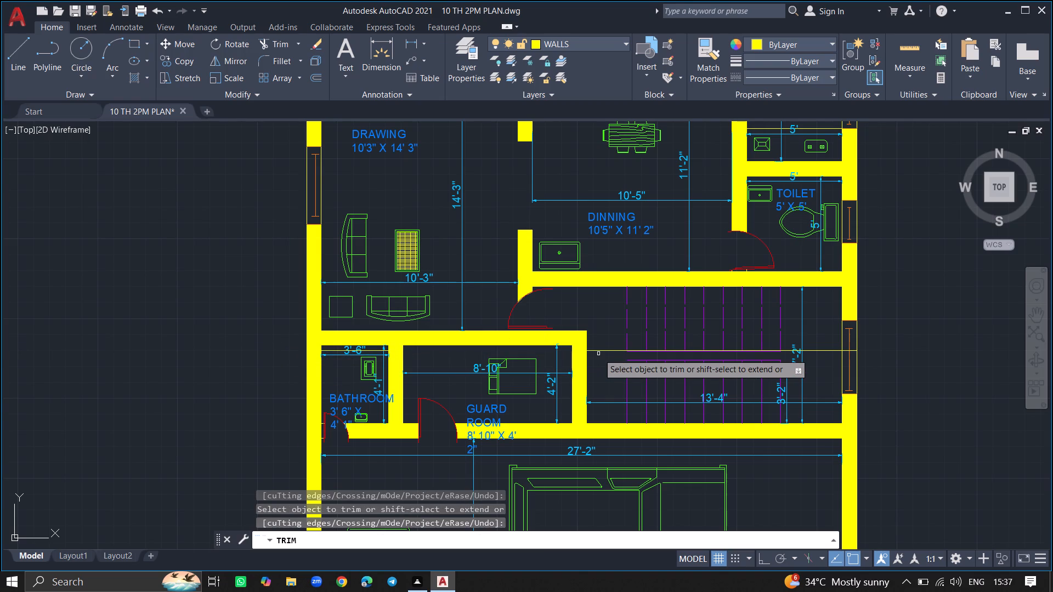
click(598, 350)
ctrl+scroll(598, 350, up, 4)
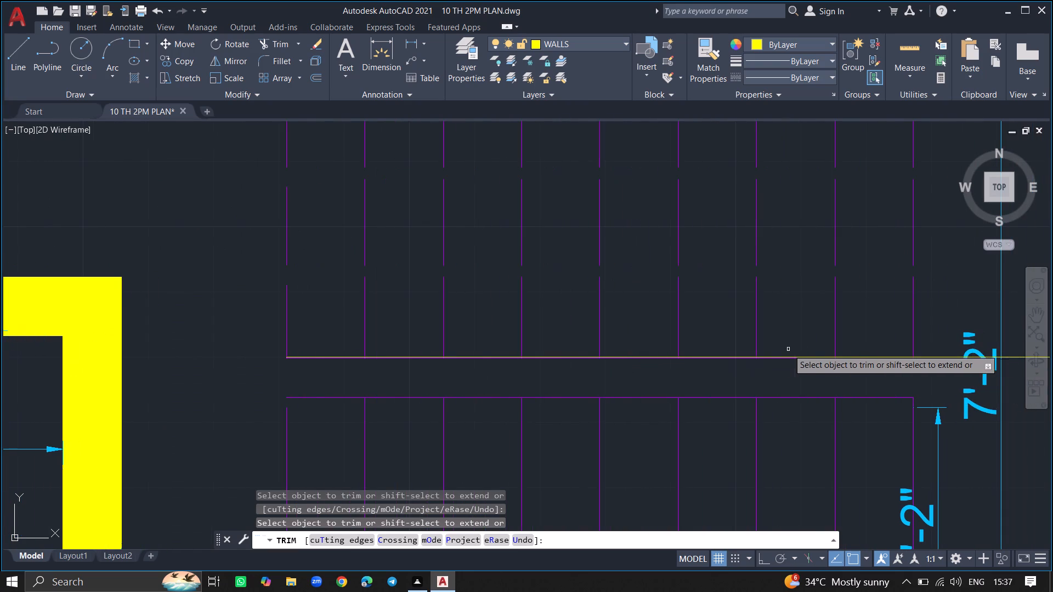
click(819, 358)
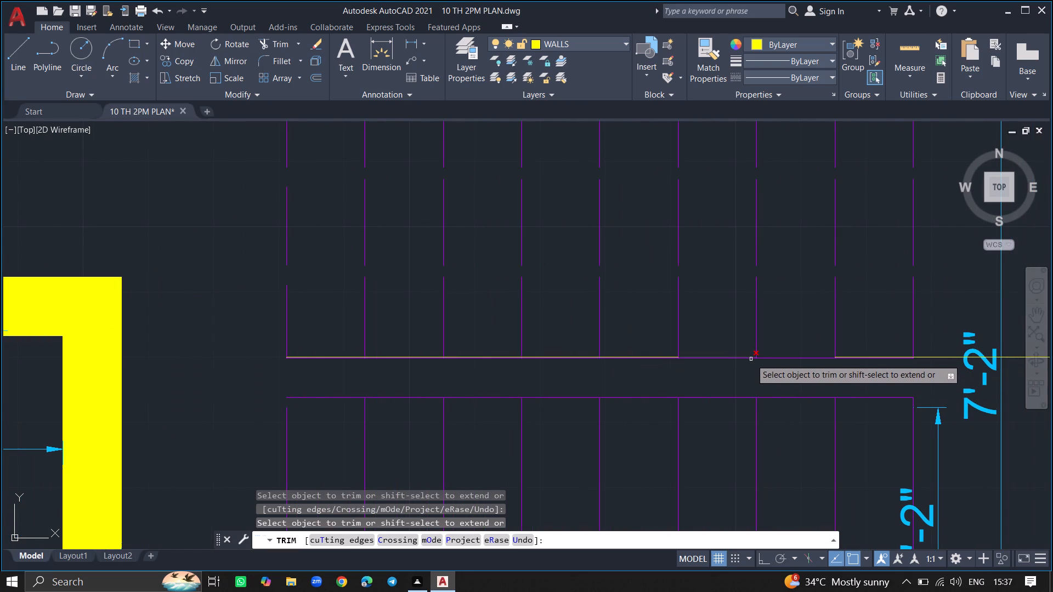
click(688, 358)
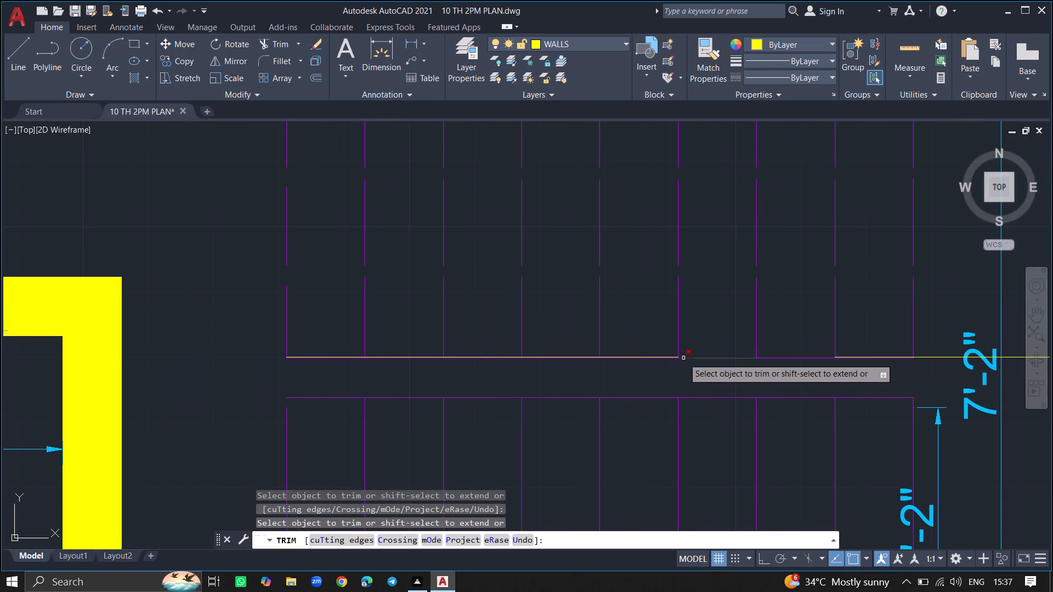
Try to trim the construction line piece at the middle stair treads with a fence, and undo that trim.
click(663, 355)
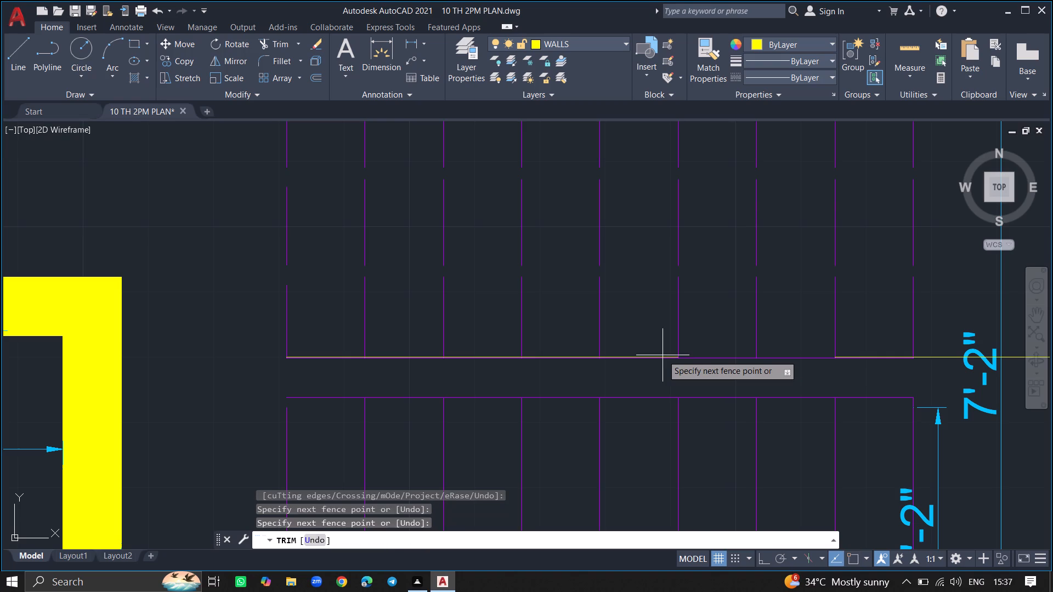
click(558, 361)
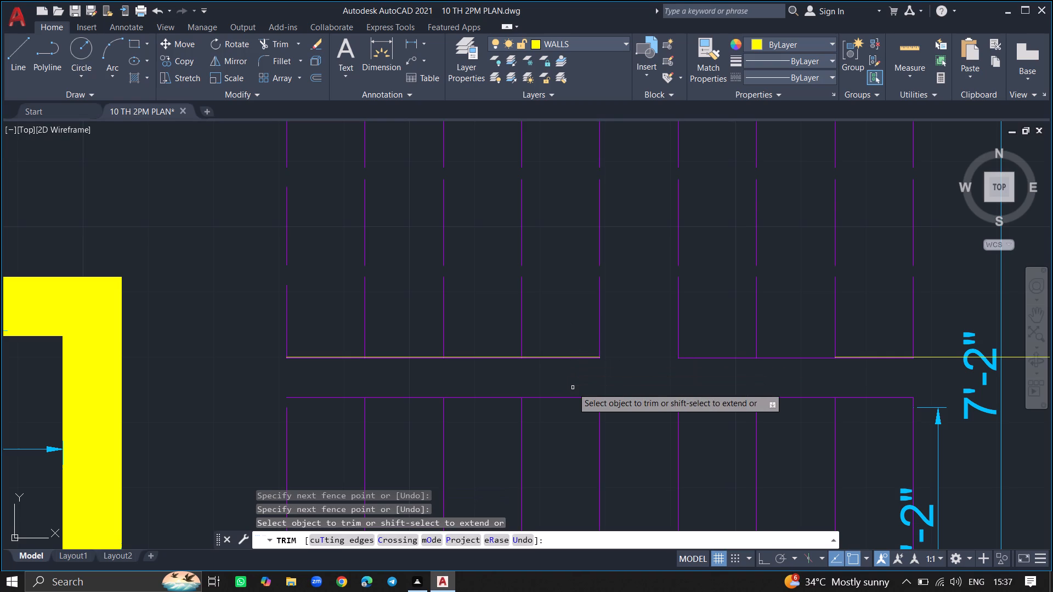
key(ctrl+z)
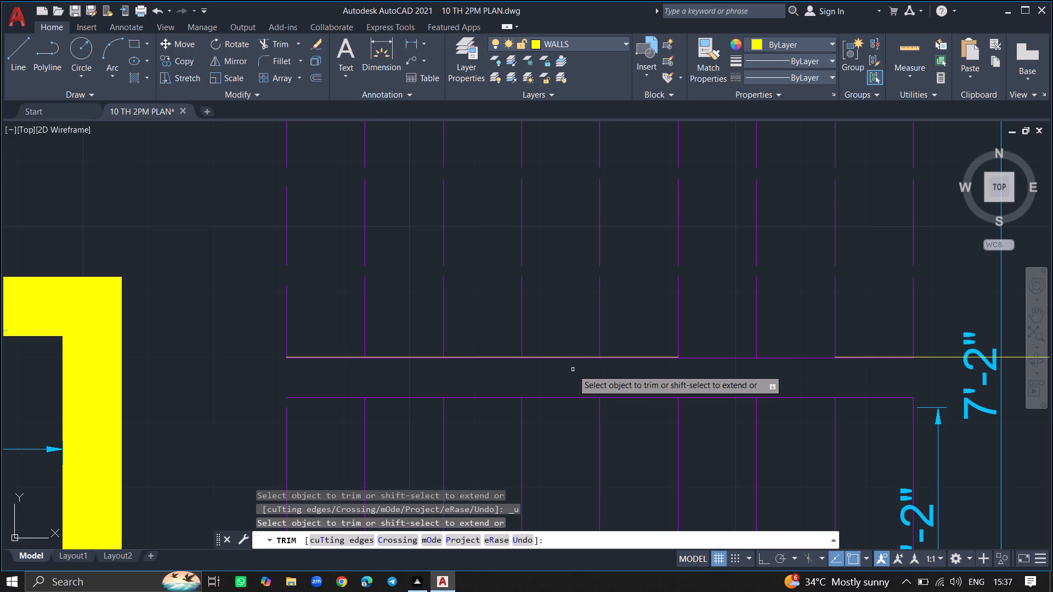
Trim the remaining construction line pieces along the staircase's central edge and between the staircase and the east wall.
click(573, 358)
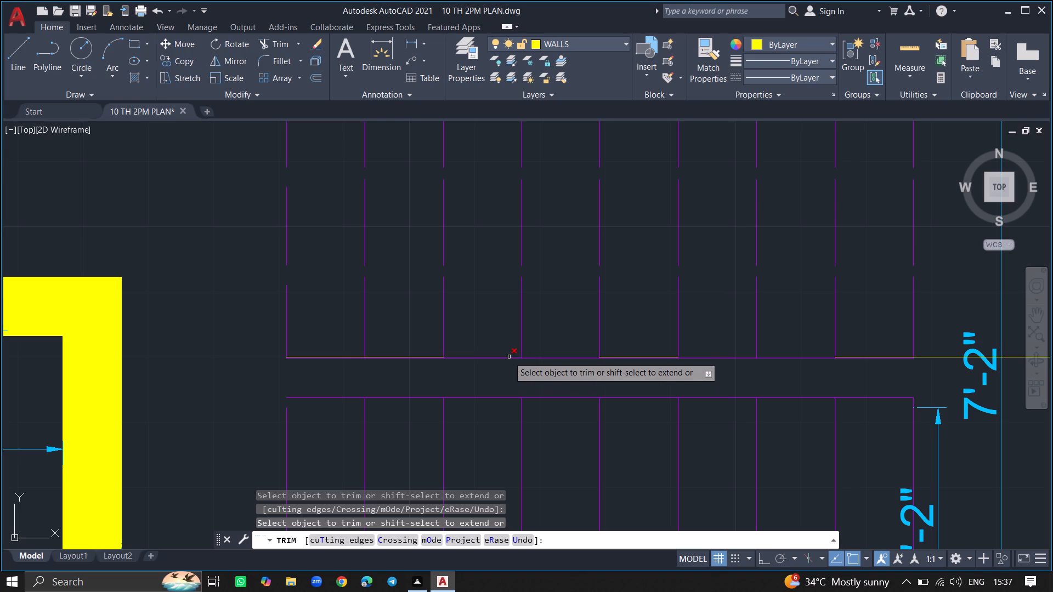
click(508, 357)
click(437, 356)
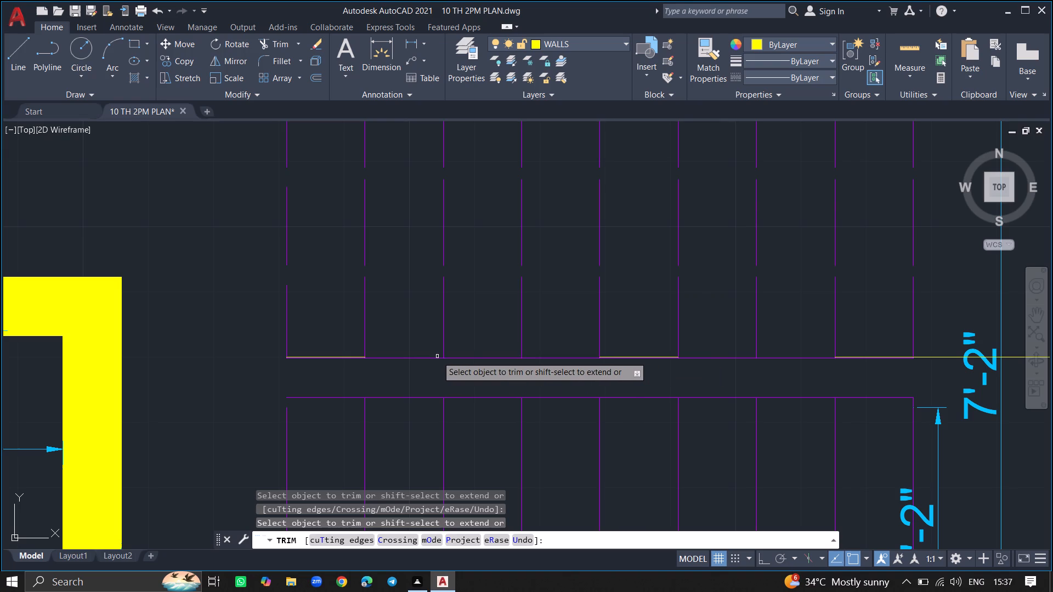
click(362, 359)
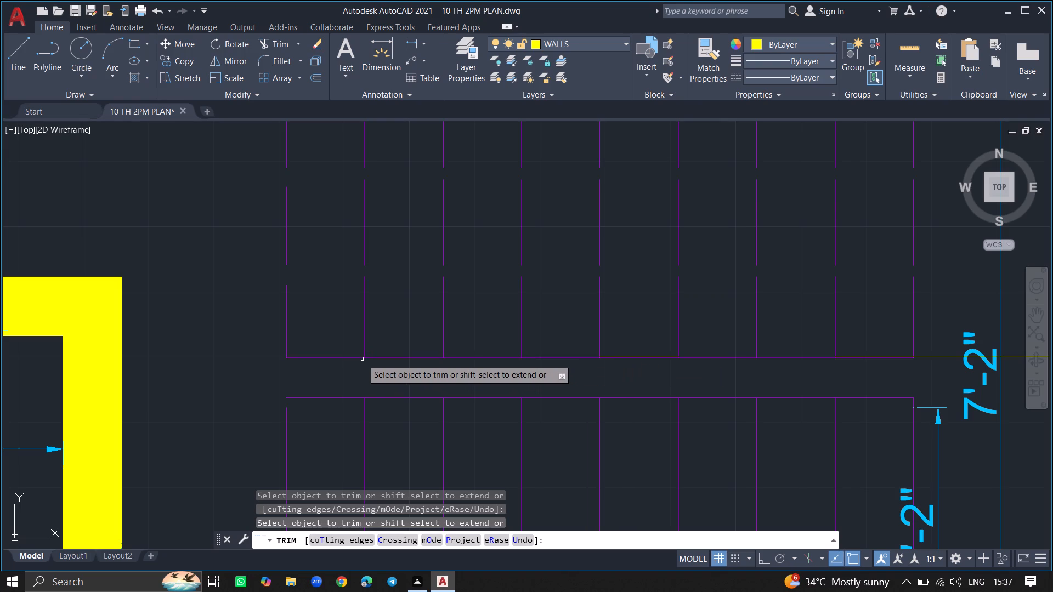
click(607, 357)
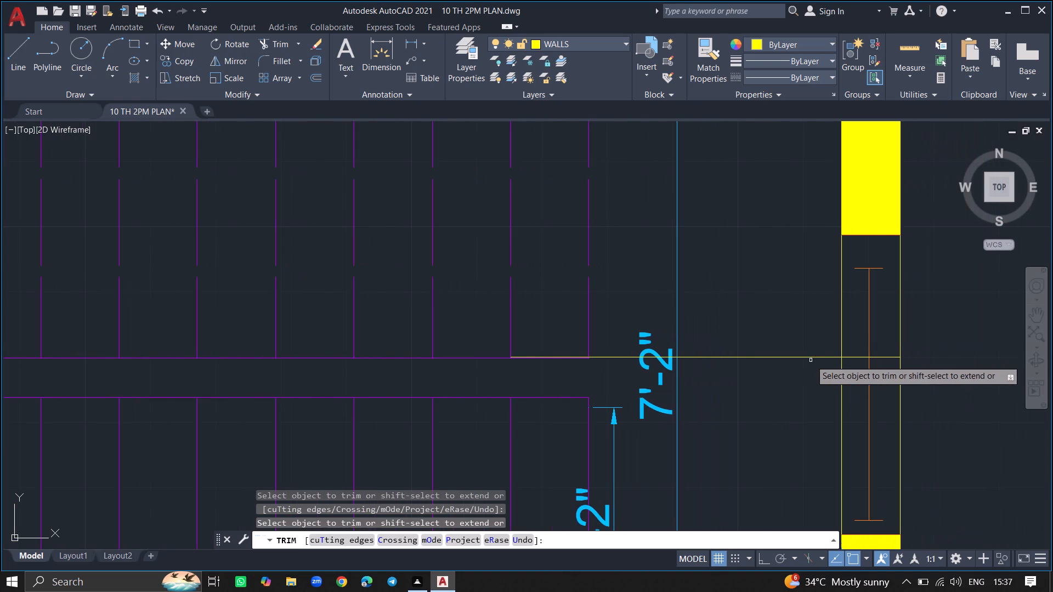
click(789, 357)
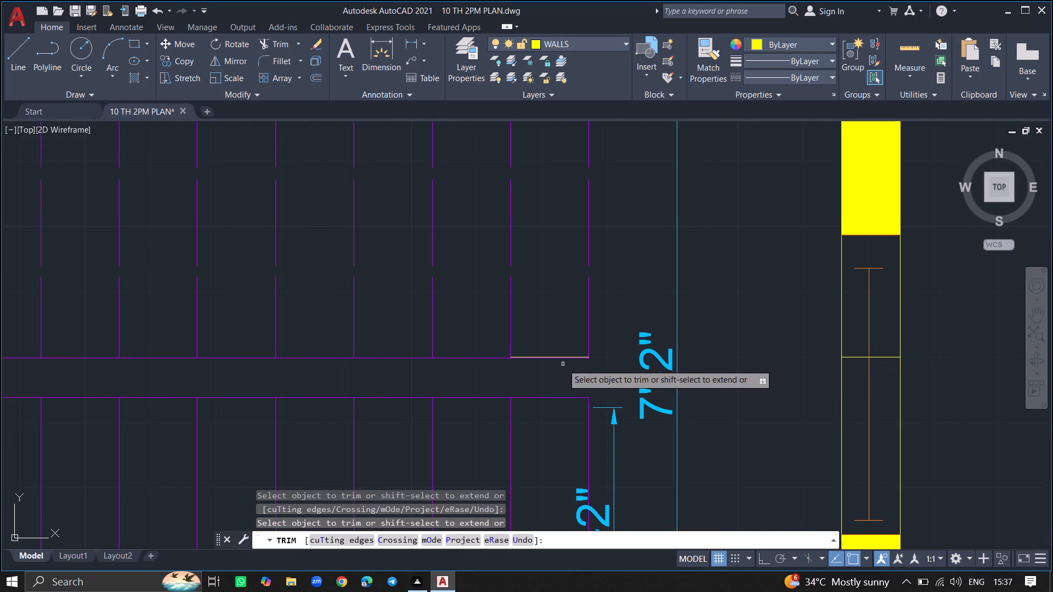
drag(562, 358, 683, 371)
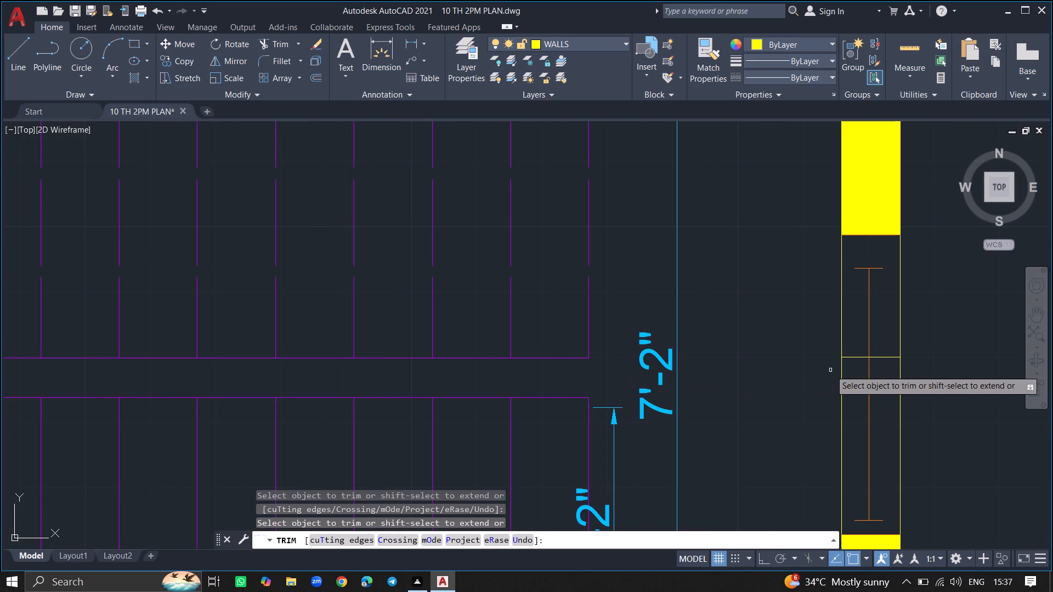
Trim the last construction line pieces inside the window opening of the east wall beside the staircase.
drag(850, 356, 877, 363)
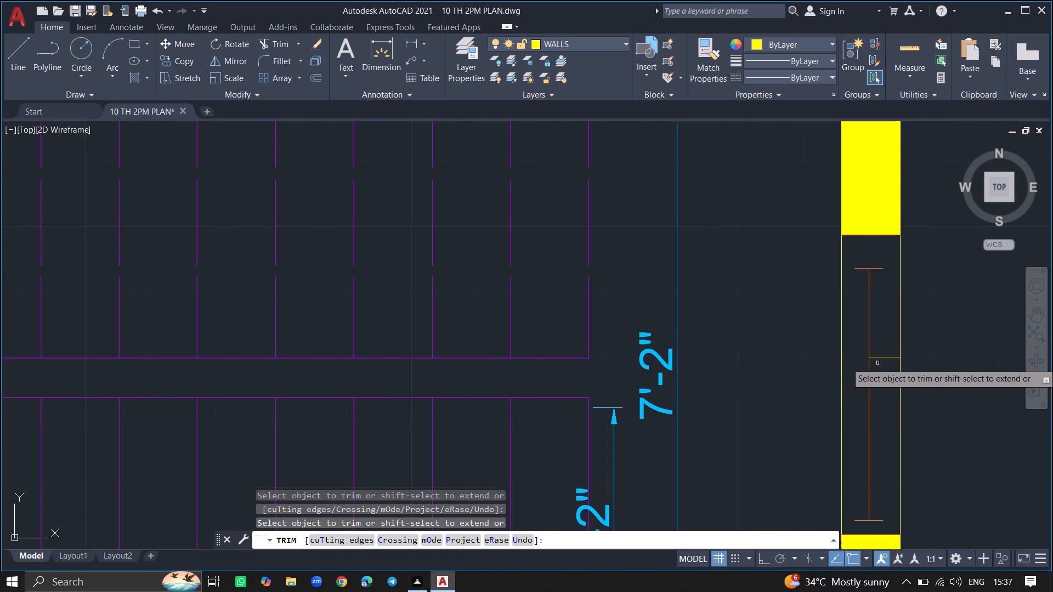
drag(877, 363, 877, 355)
click(877, 355)
click(879, 363)
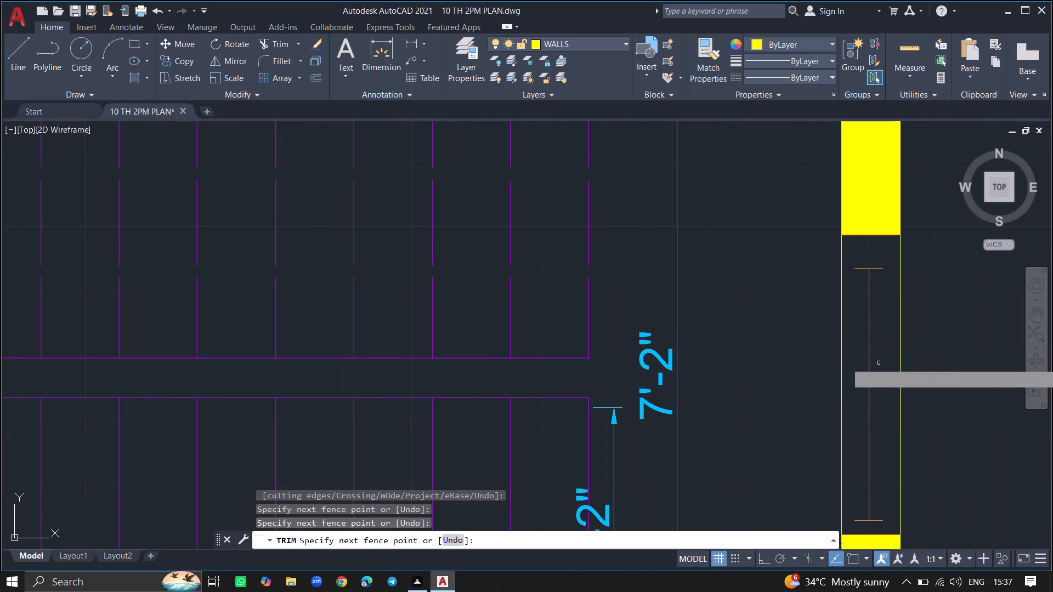
Trim the leftover horizontal construction line piece at the top of the bathroom and finish the trimming.
ctrl+scroll(879, 363, down, 5)
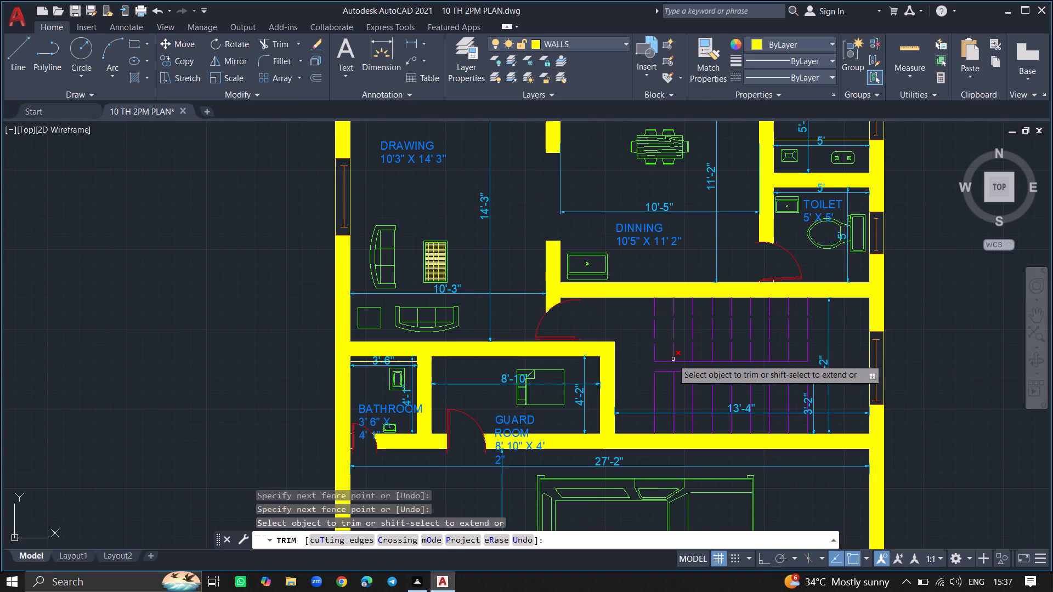
ctrl+scroll(403, 360, up, 4)
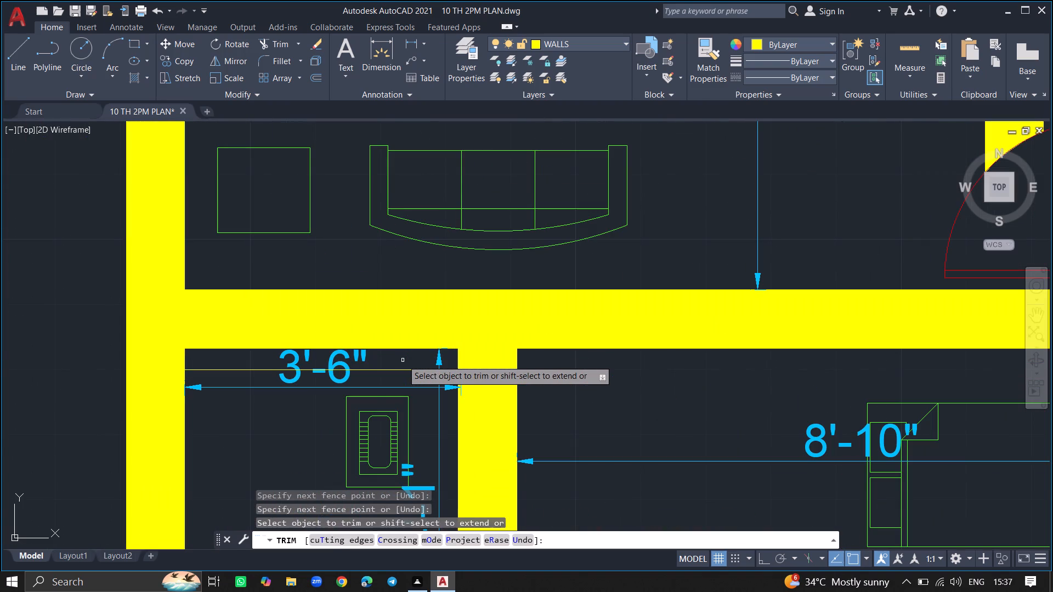
click(403, 369)
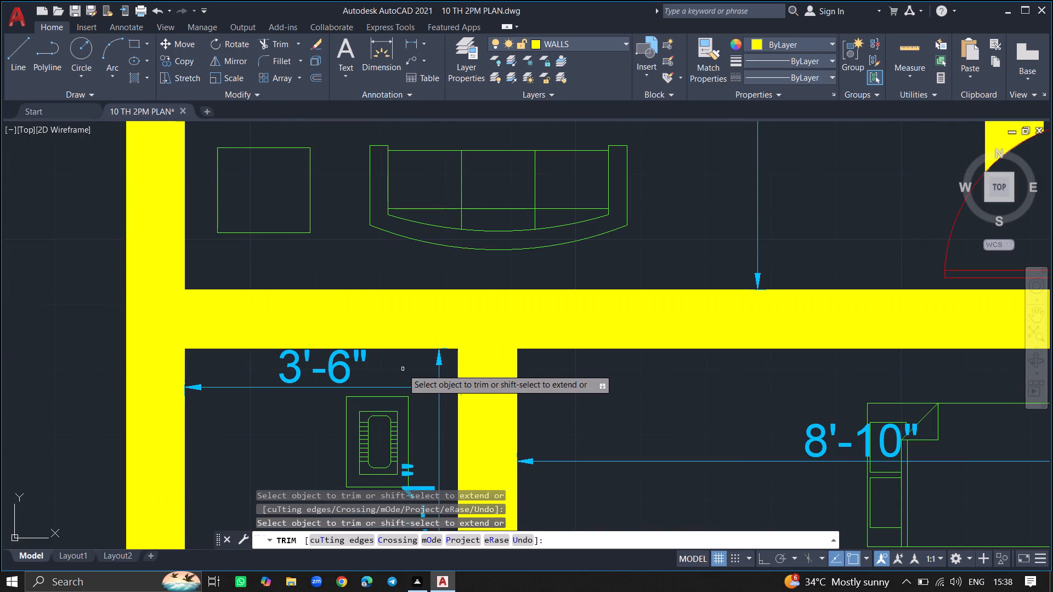
key(Return)
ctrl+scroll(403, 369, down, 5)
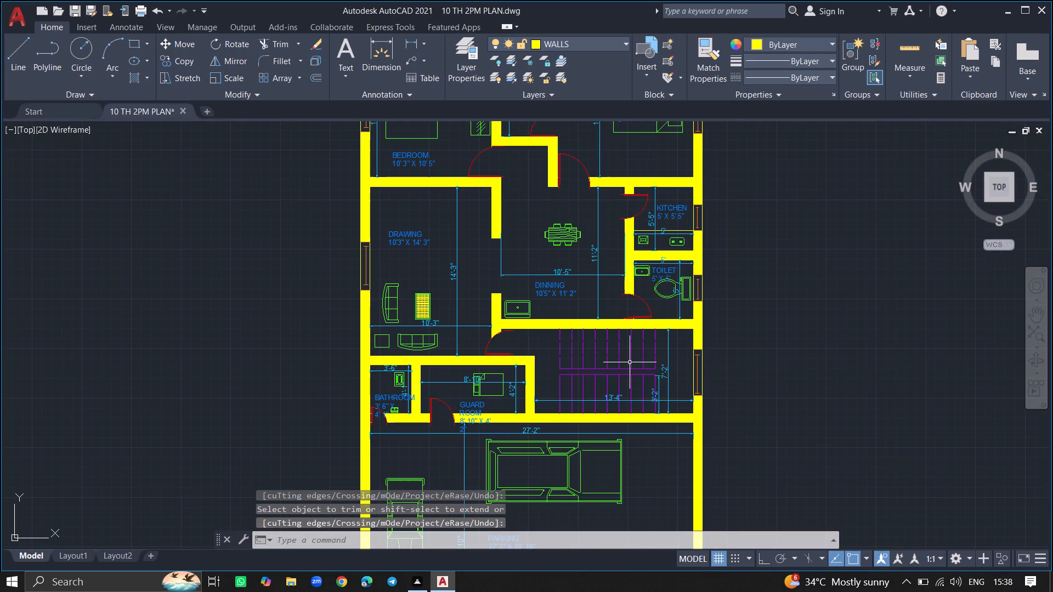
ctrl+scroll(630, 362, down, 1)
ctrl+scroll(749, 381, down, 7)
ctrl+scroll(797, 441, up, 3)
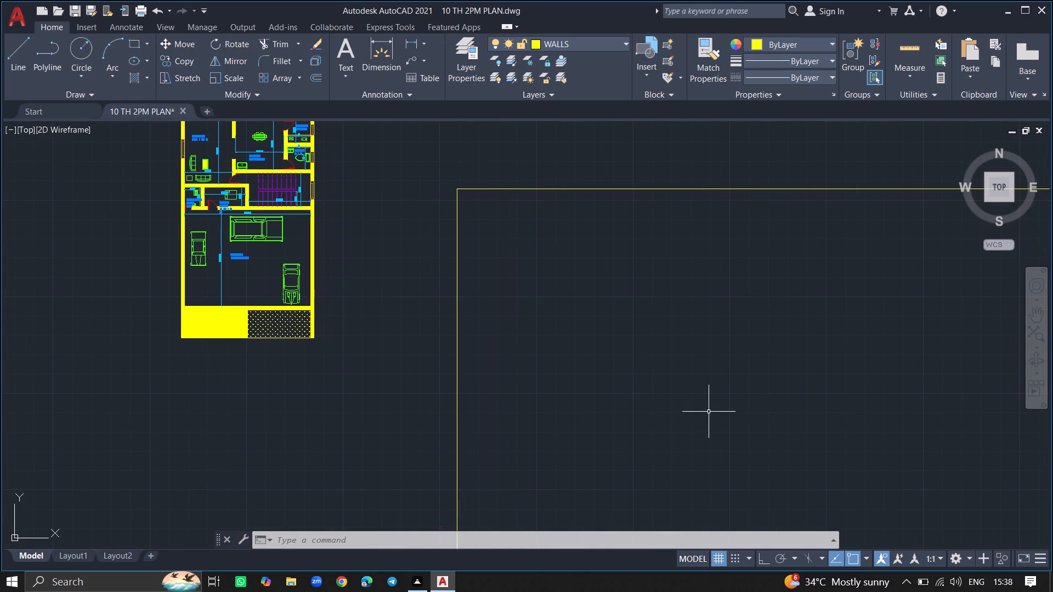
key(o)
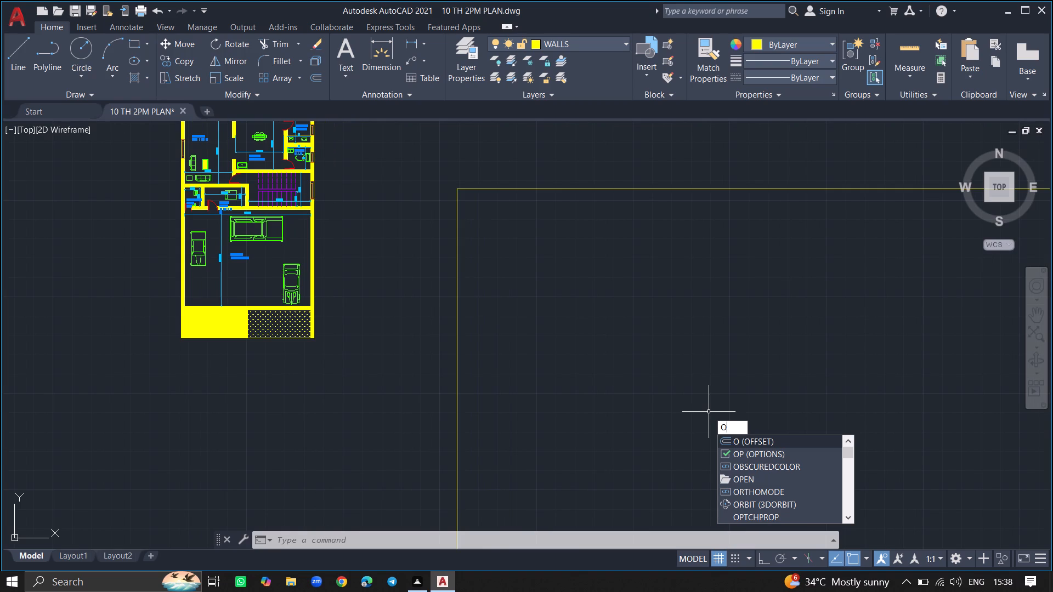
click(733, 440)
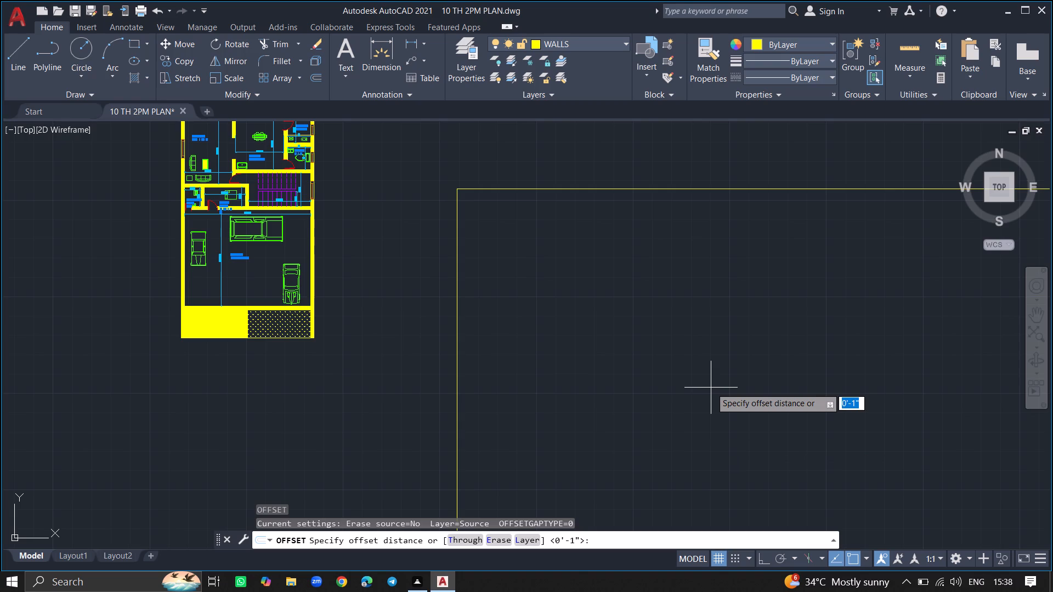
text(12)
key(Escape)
Offset the vertical construction line east of the plan by 9" toward the inside of the new layout.
key(o)
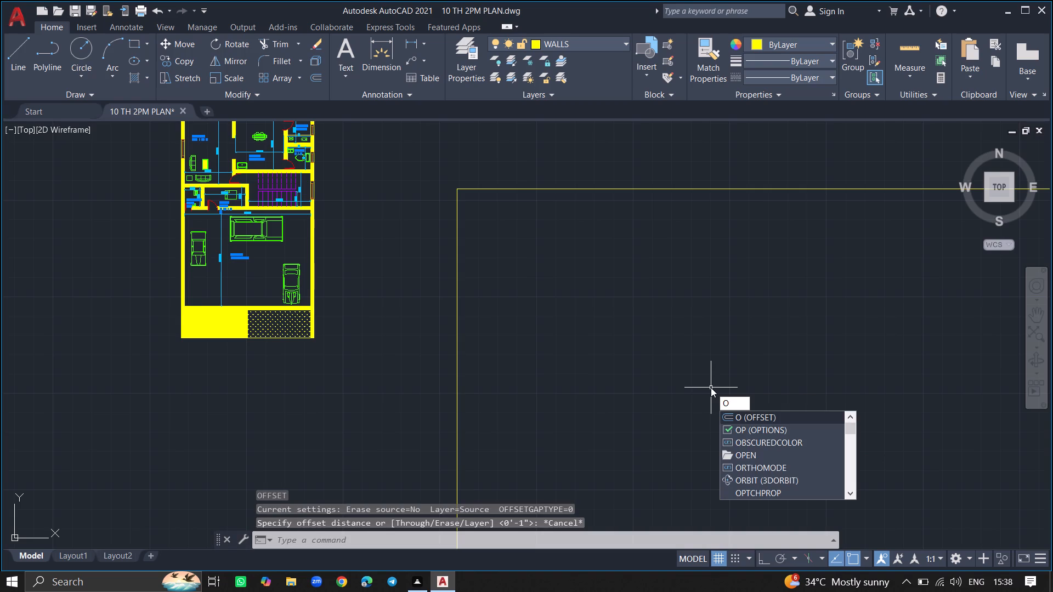
text(FF)
text(SET)
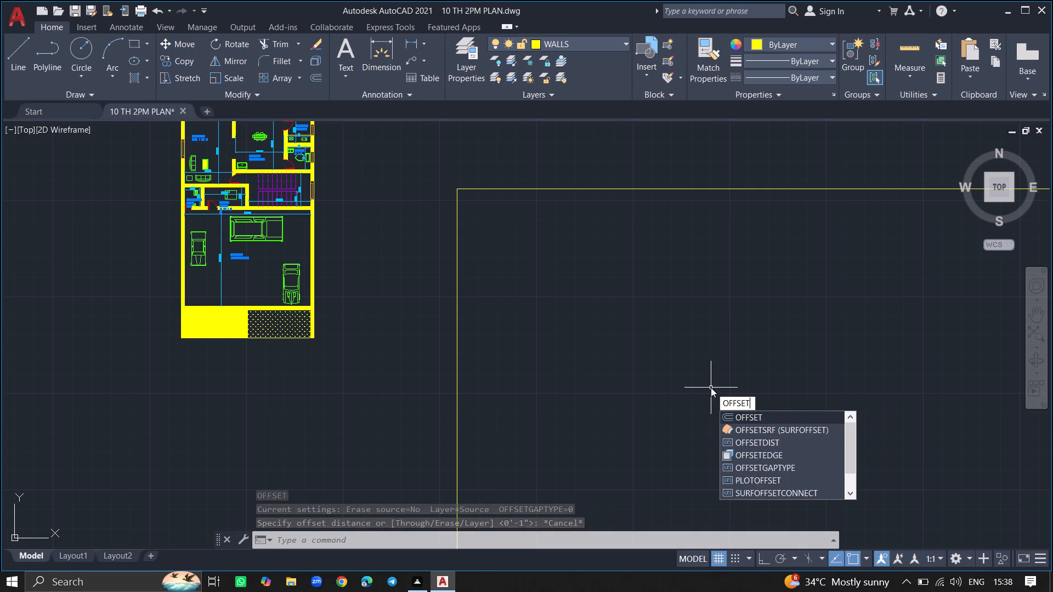
key(Return)
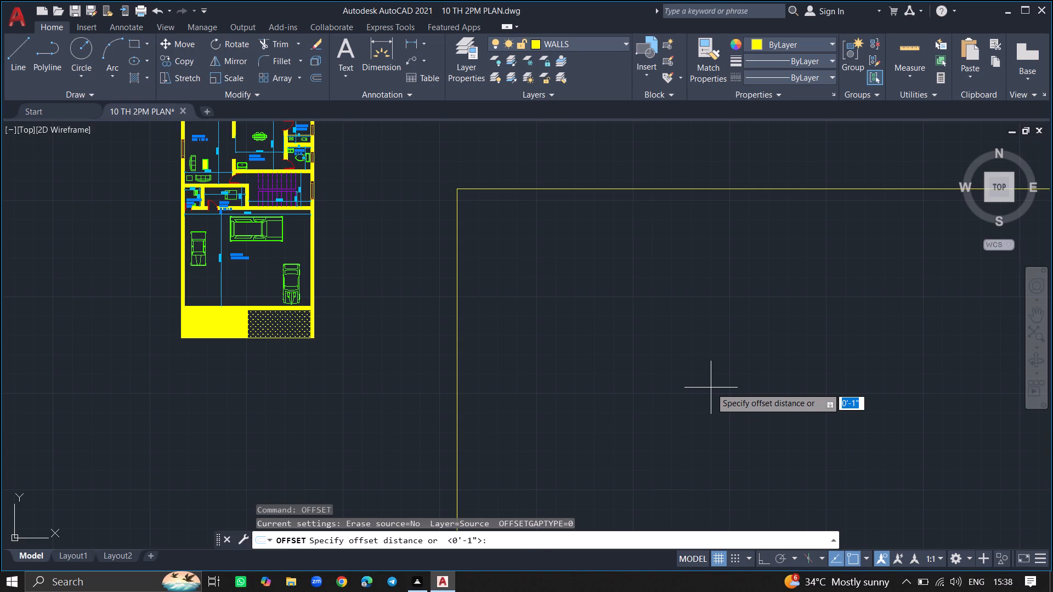
text(9")
key(Return)
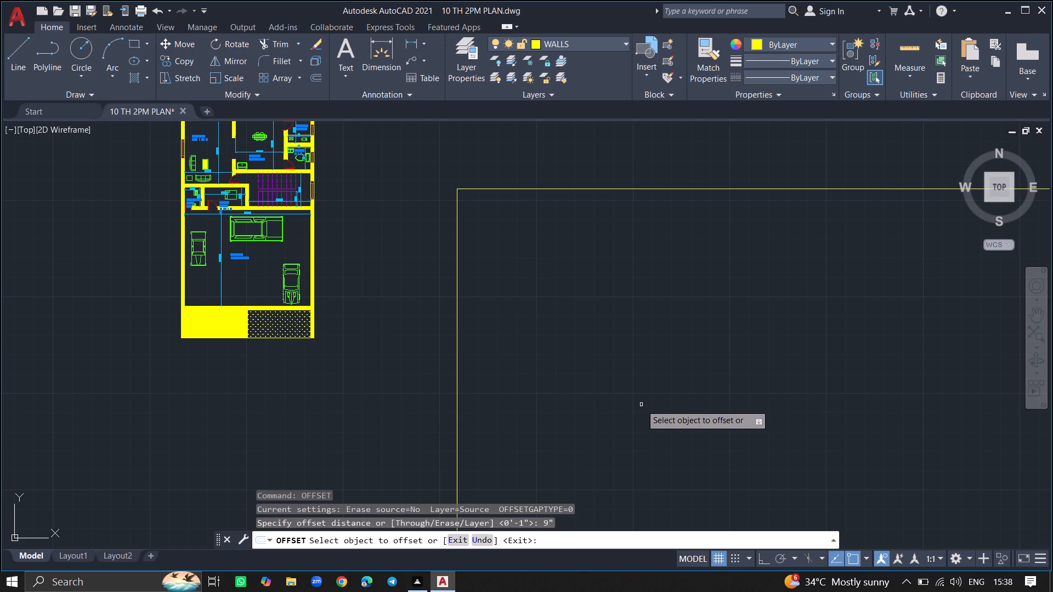
click(456, 394)
ctrl+scroll(518, 394, up, 1)
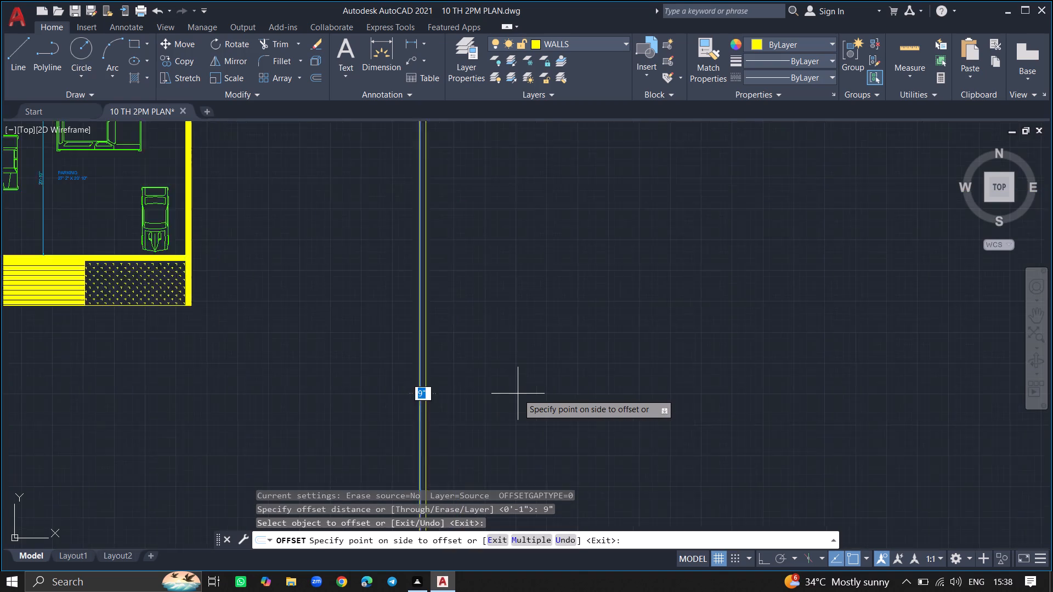
ctrl+scroll(518, 394, up, 2)
click(518, 394)
Offset the top horizontal construction line of the new layout 9" downward to form the north wall thickness.
ctrl+scroll(518, 394, down, 2)
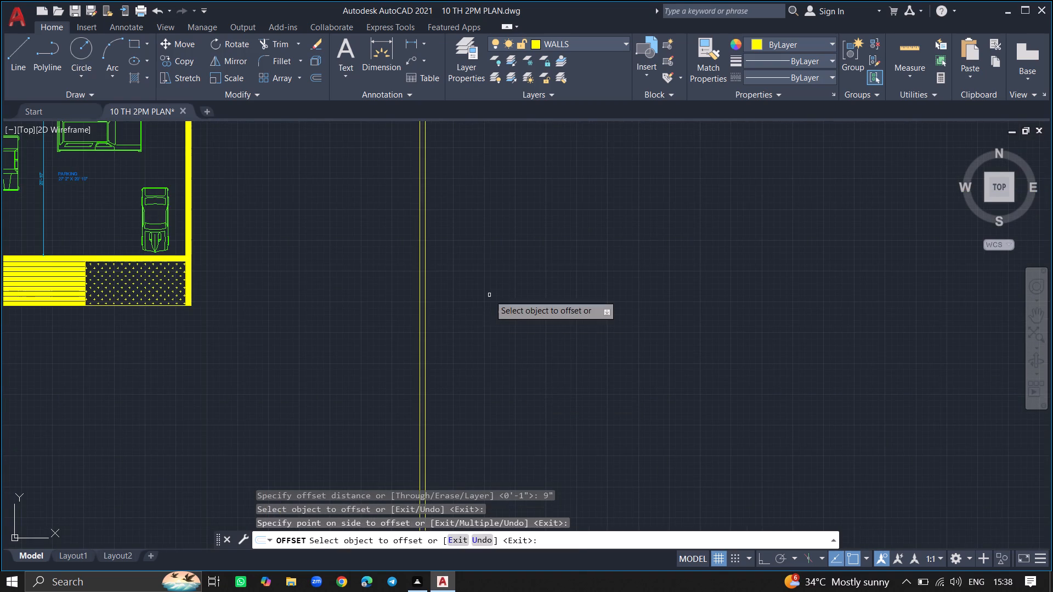
ctrl+scroll(489, 294, down, 1)
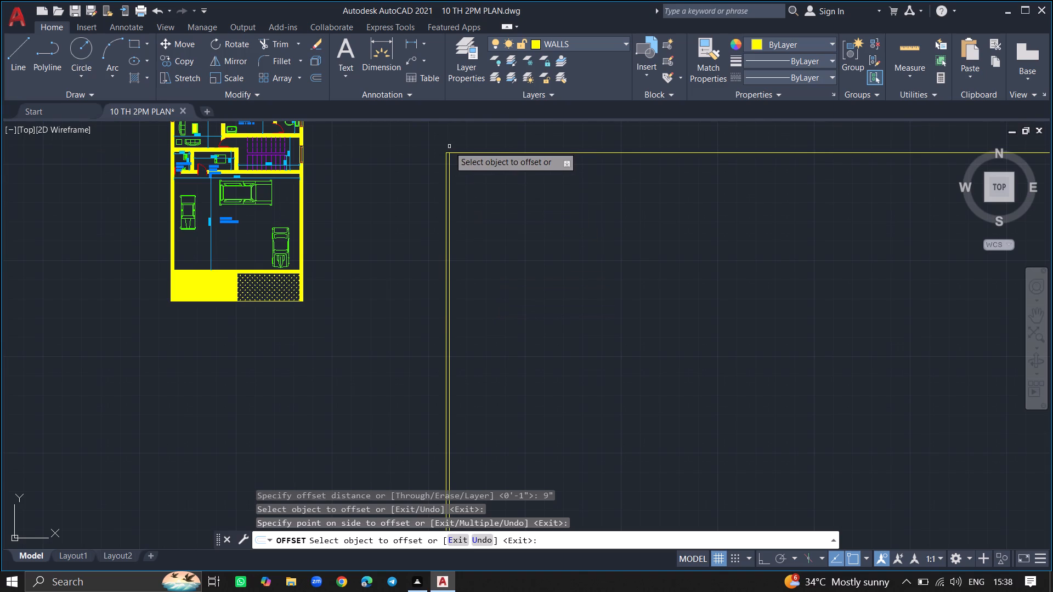
ctrl+scroll(449, 146, up, 4)
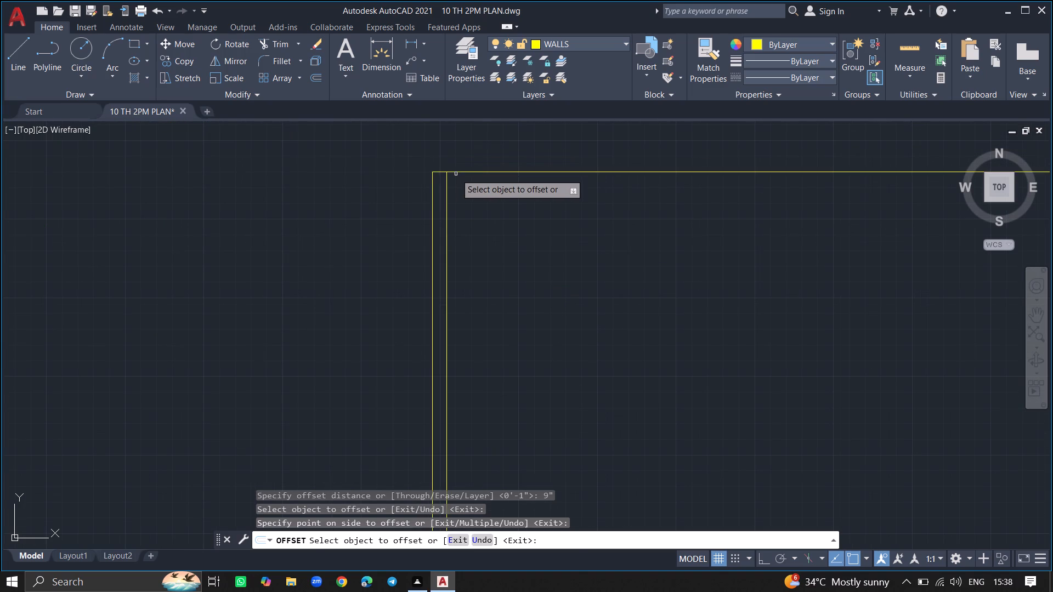
click(456, 174)
click(465, 265)
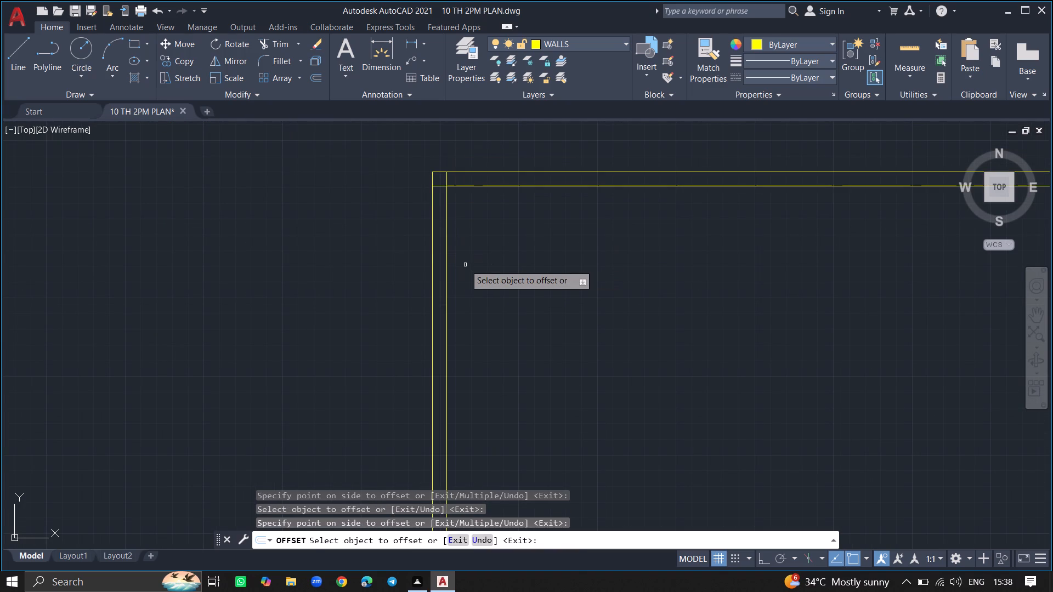
key(Return)
Offset the inner vertical line of the new layout's west wall 12' to the east.
ctrl+scroll(465, 265, down, 5)
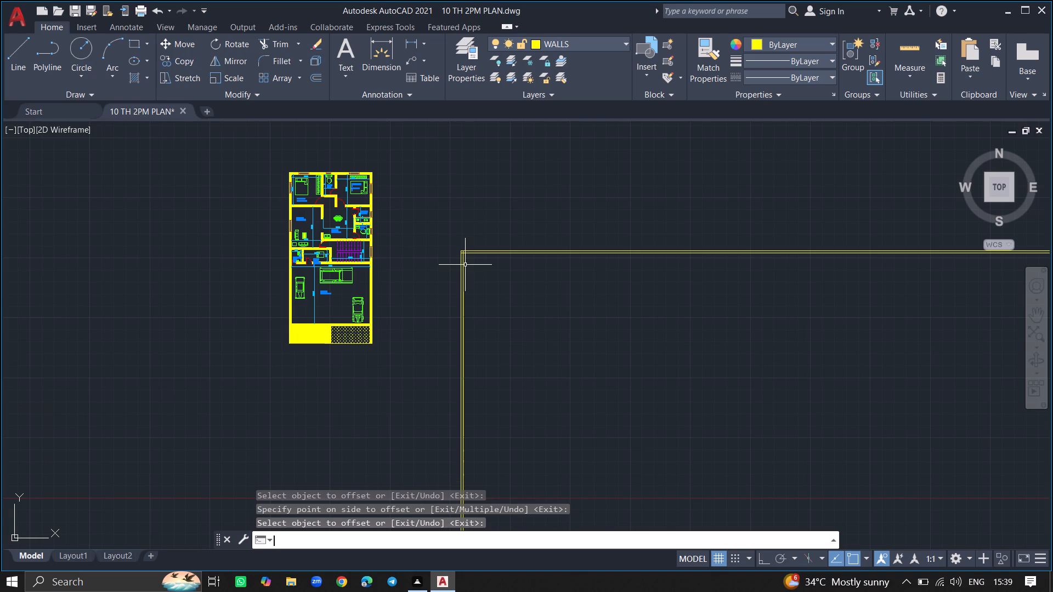
ctrl+scroll(471, 265, up, 3)
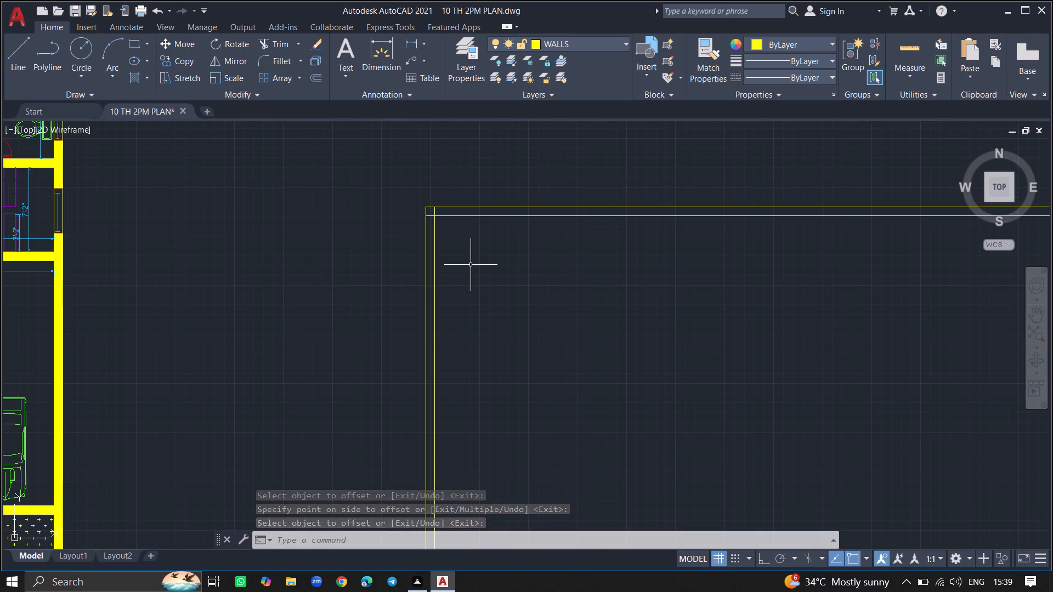
key(o)
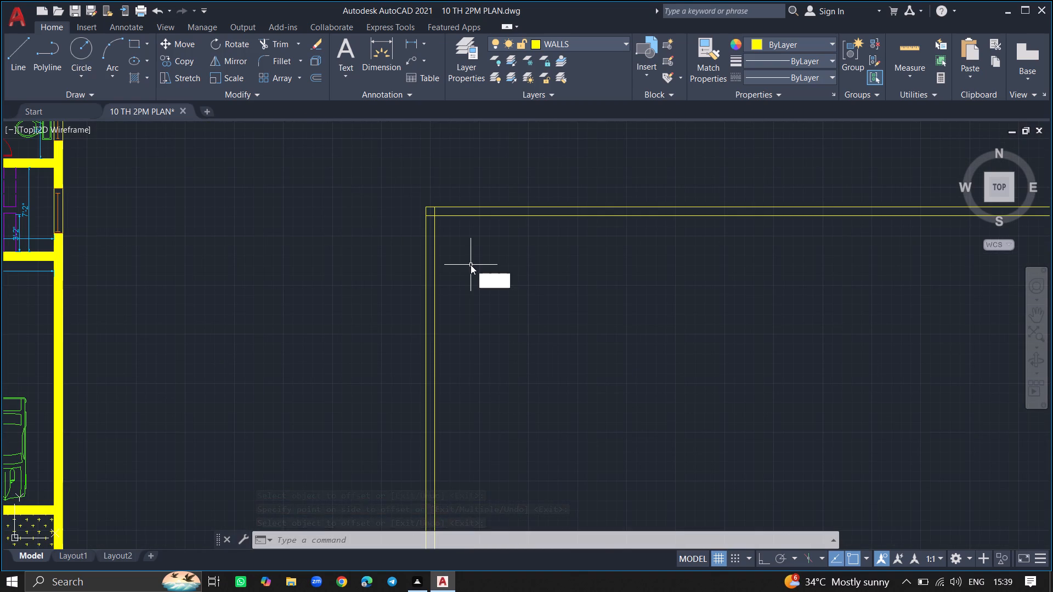
text(FFSET)
key(Return)
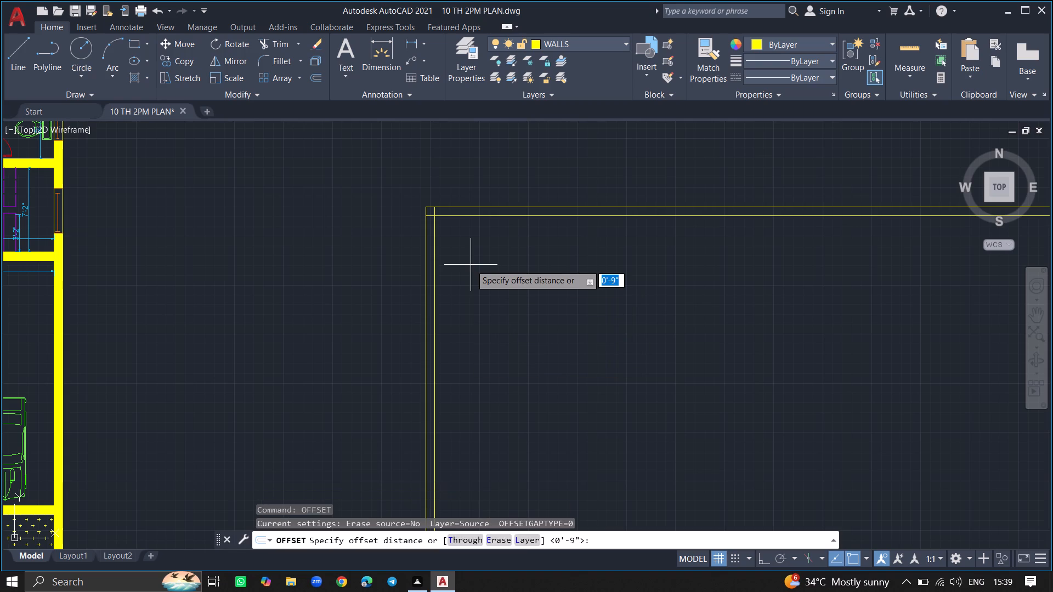
text(12')
key(Return)
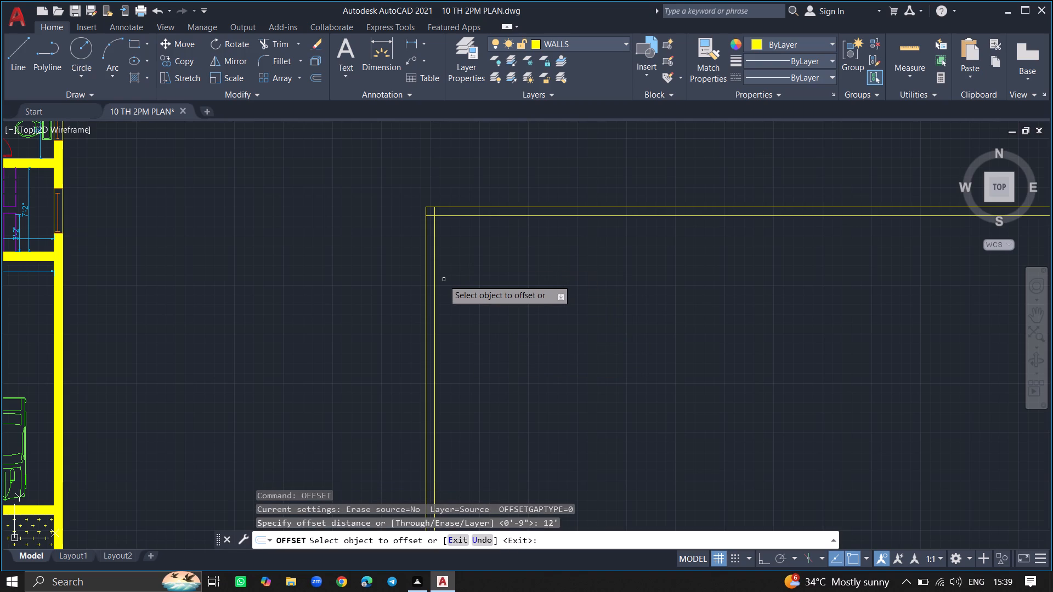
drag(435, 284, 467, 281)
click(467, 281)
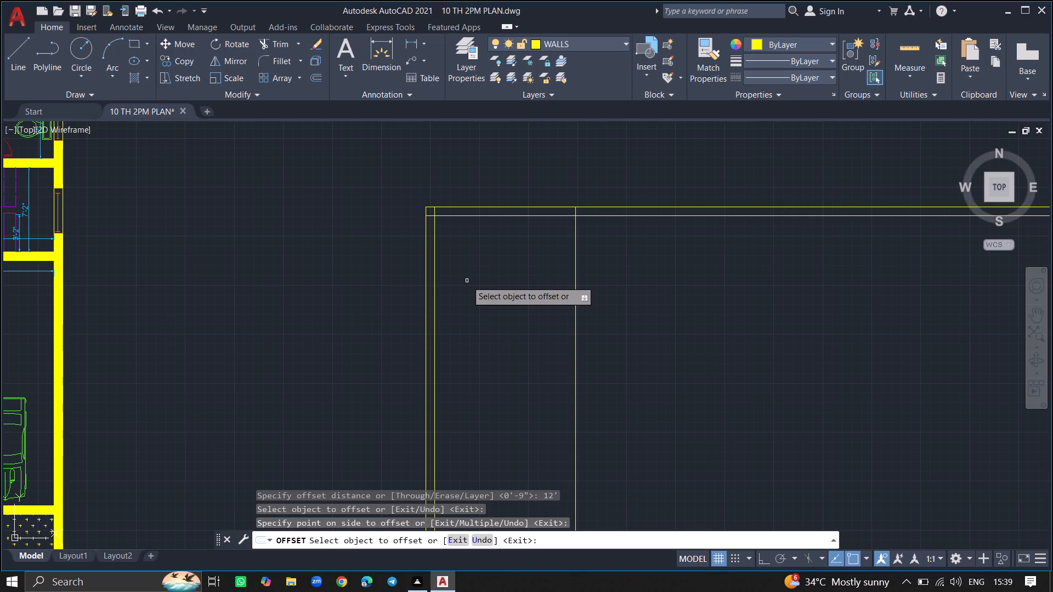
key(Return)
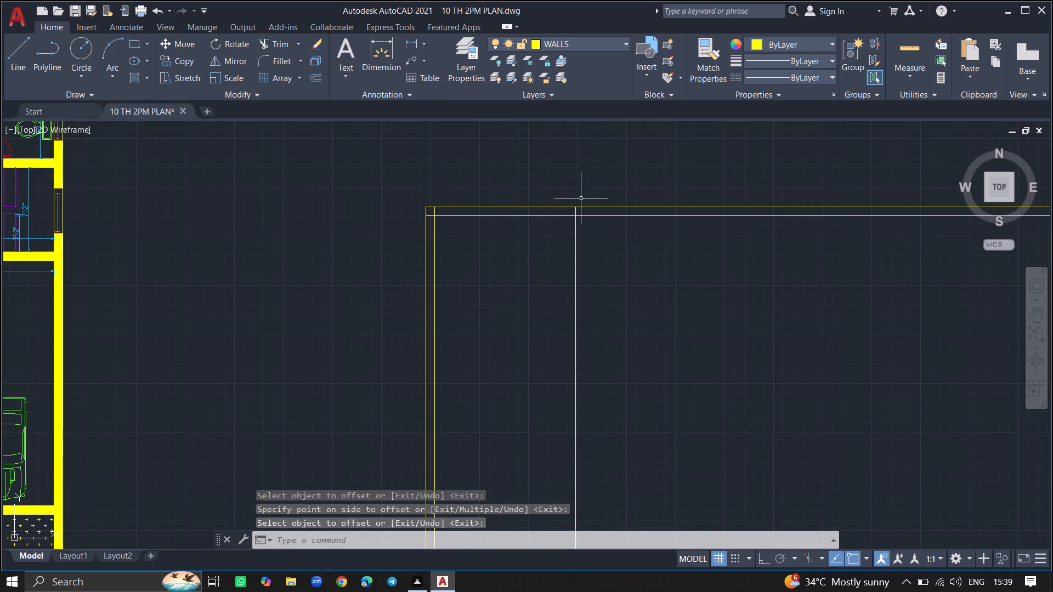
Offset the vertical line 12' inside the west wall by 9" to the east to form a partition thickness.
ctrl+scroll(582, 204, up, 4)
text(OFF)
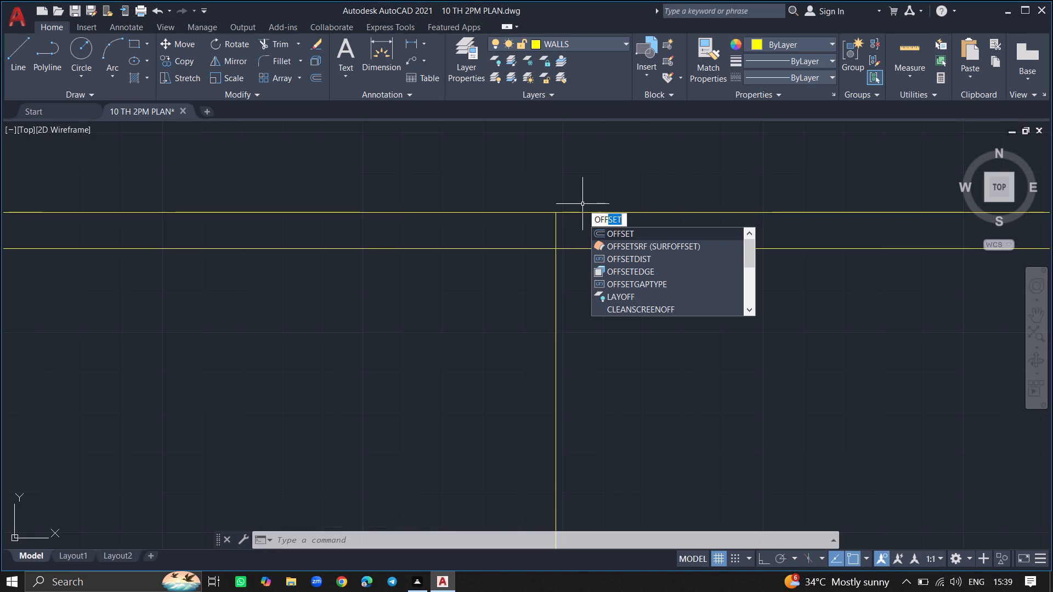
click(596, 227)
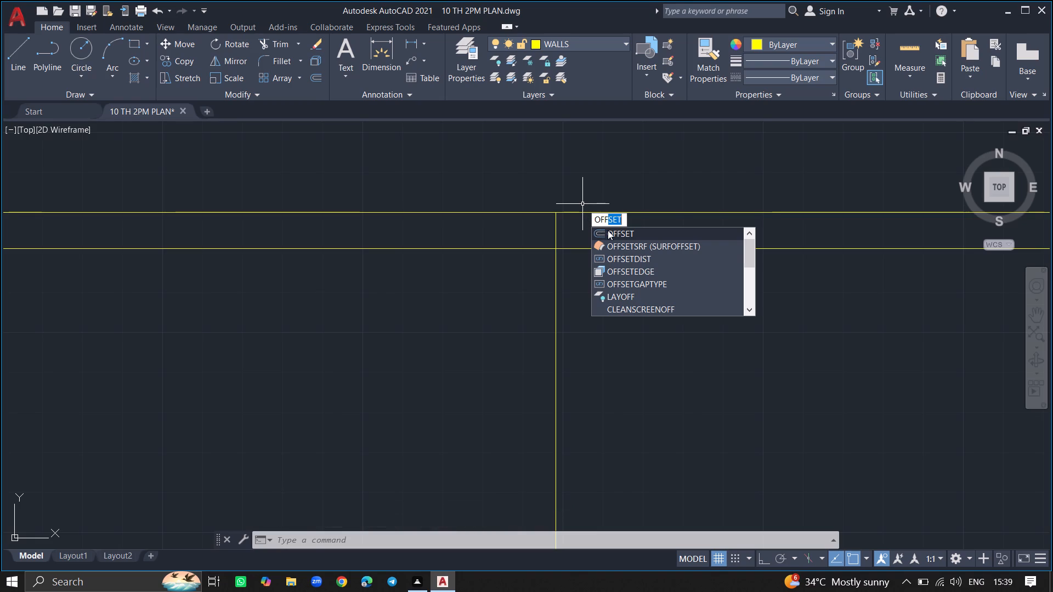
click(608, 230)
text(9")
key(Return)
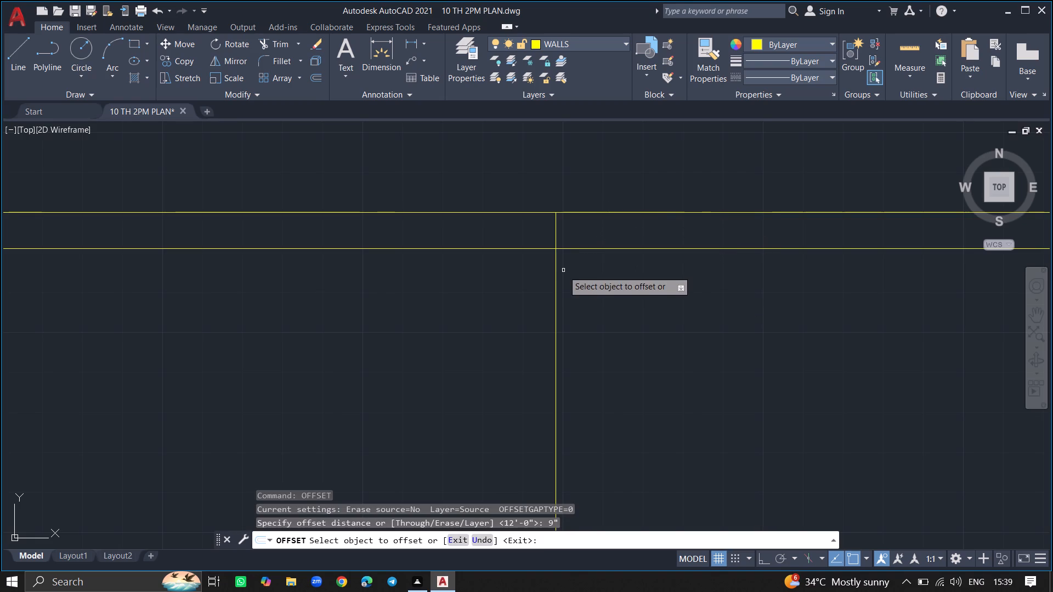
drag(555, 274, 590, 269)
click(590, 269)
ctrl+scroll(590, 269, down, 3)
key(Return)
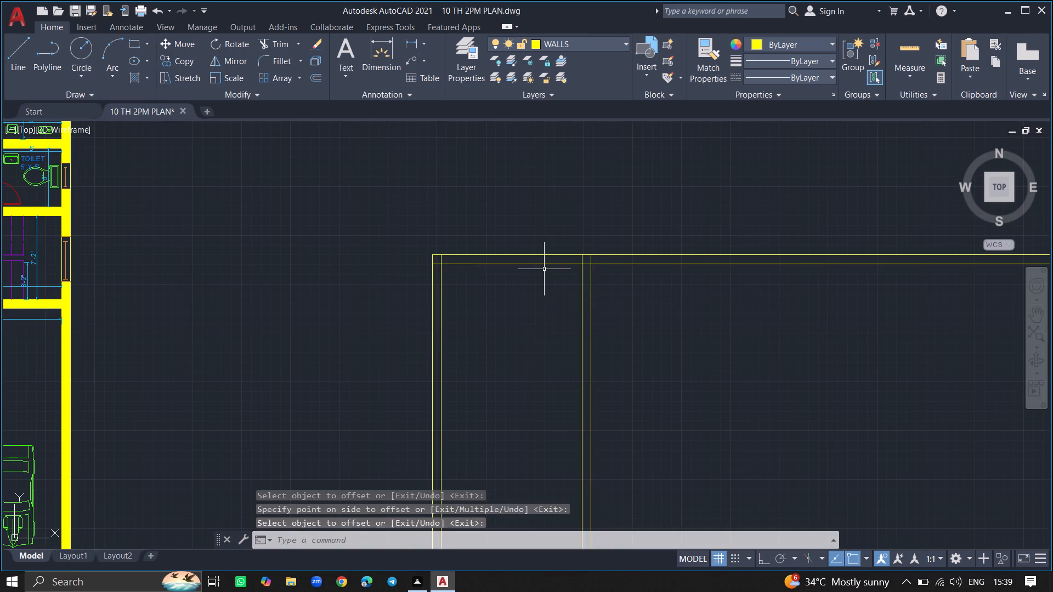
Offset the inner horizontal line of the new layout's north wall 10'0" to the south.
key(o)
text(FFSET)
key(Return)
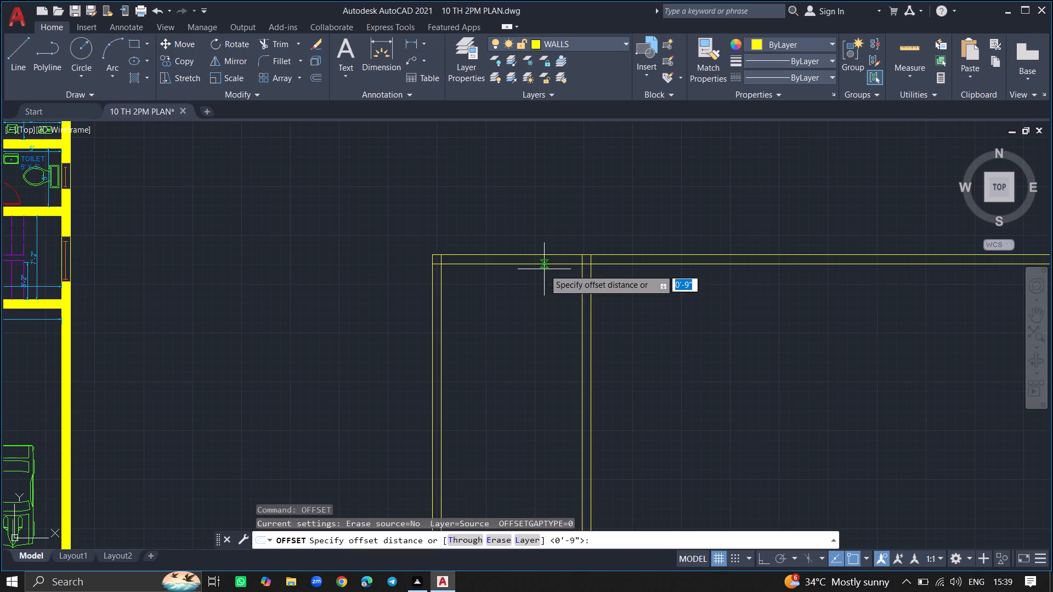
text(10'0")
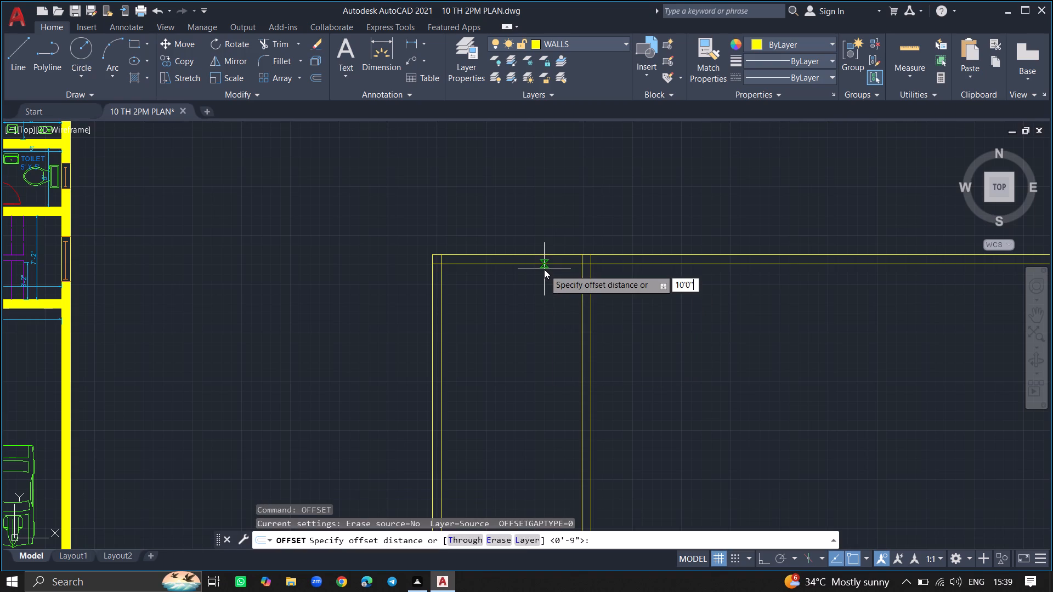
key(Return)
click(544, 264)
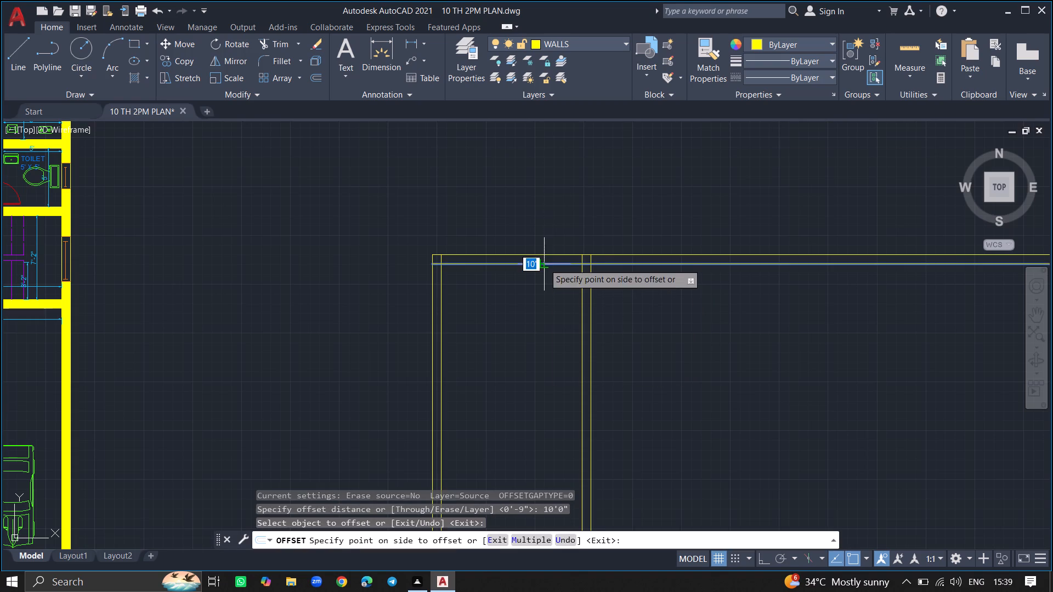
click(539, 325)
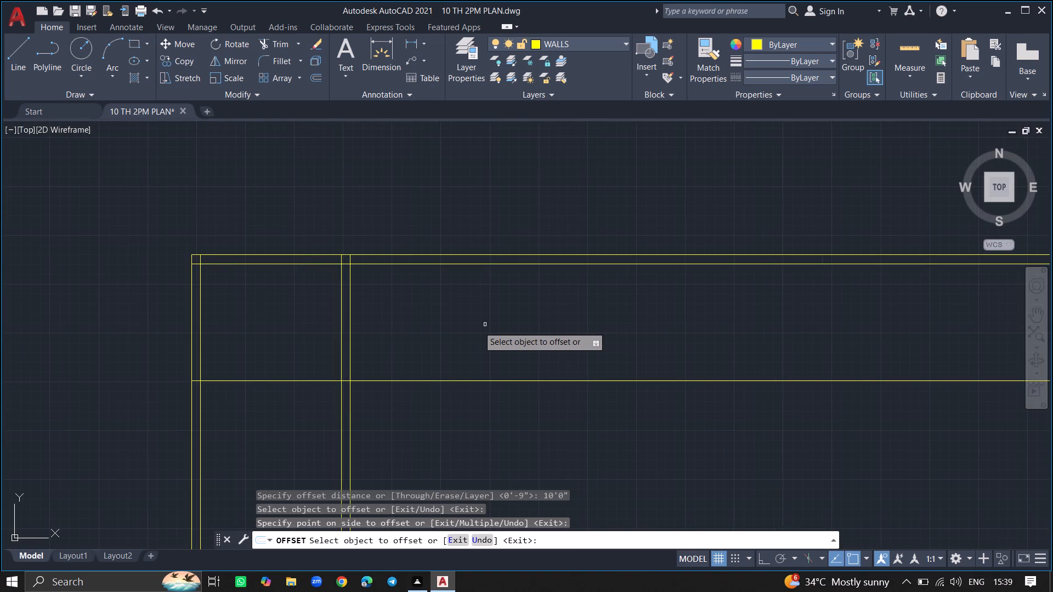
key(Return)
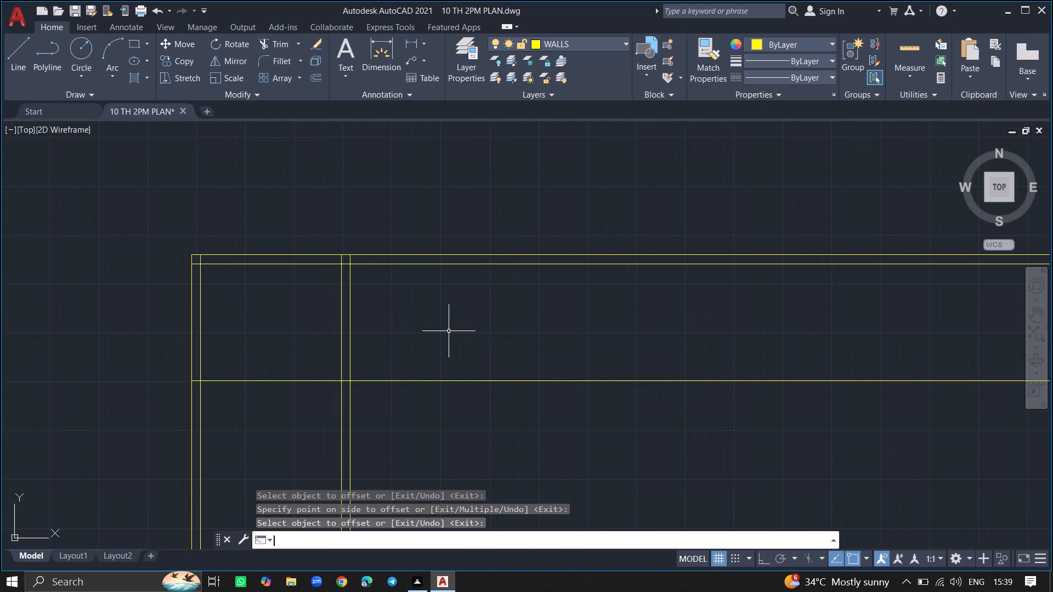
Offset the horizontal line 10'0" inside the new layout's north wall by 9" to the south to form a partition thickness.
text(OFFSET)
key(Return)
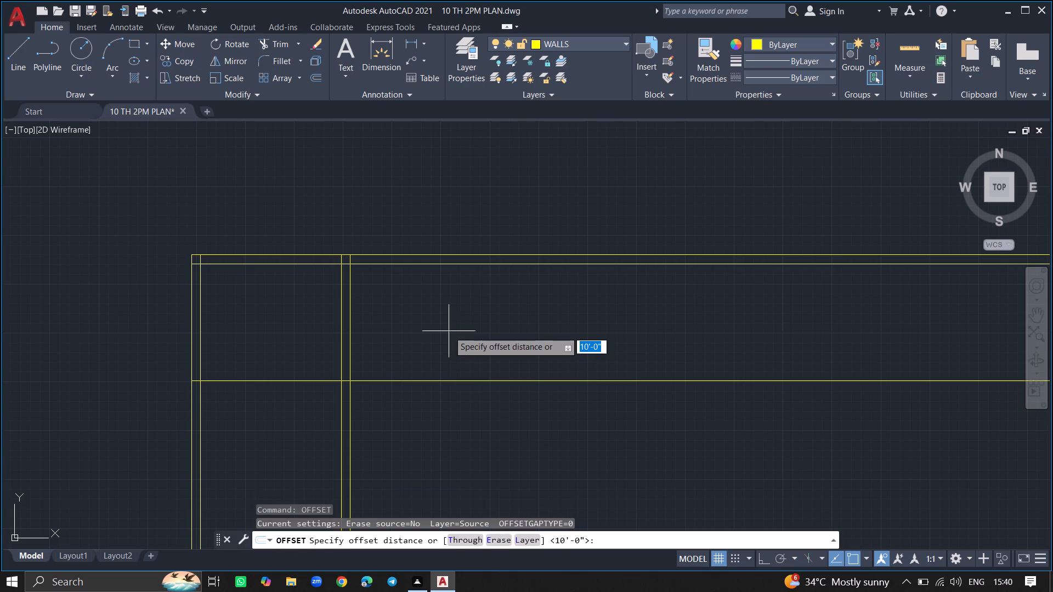
ctrl+scroll(262, 372, up, 3)
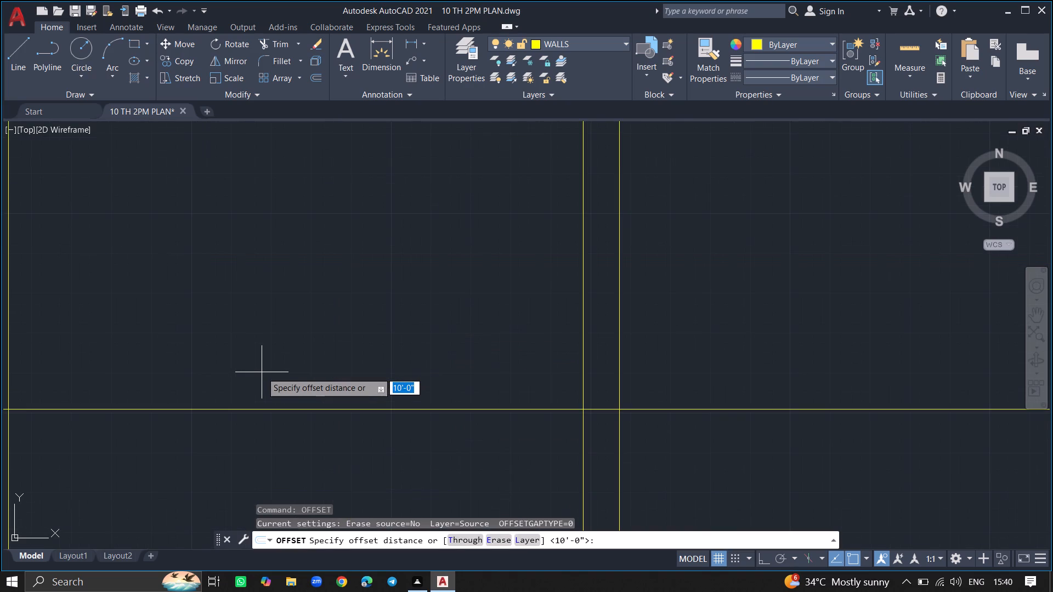
key(9)
key(shift+quotedbl)
key(Return)
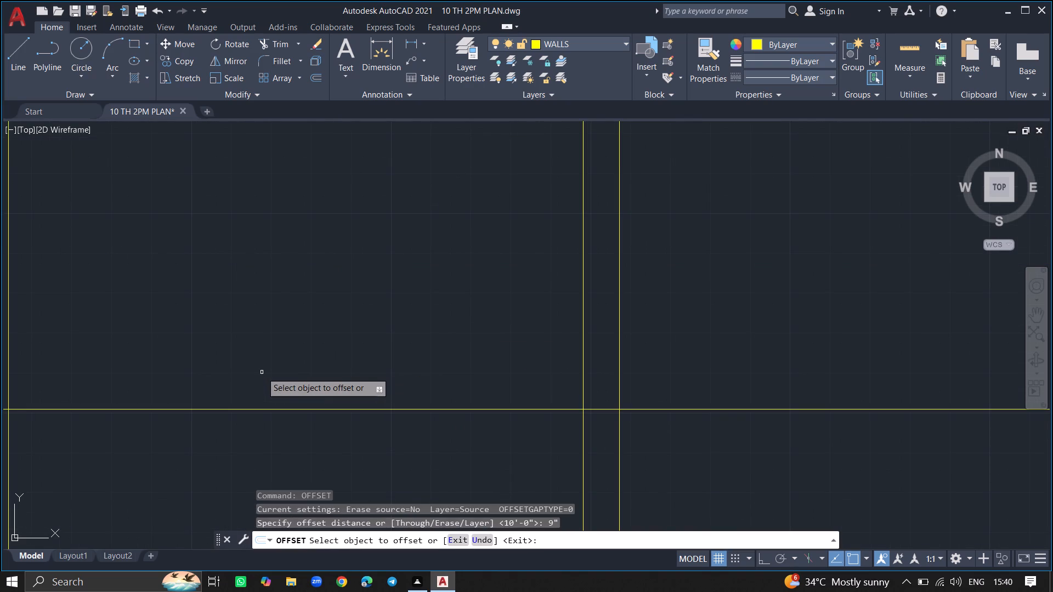
click(261, 407)
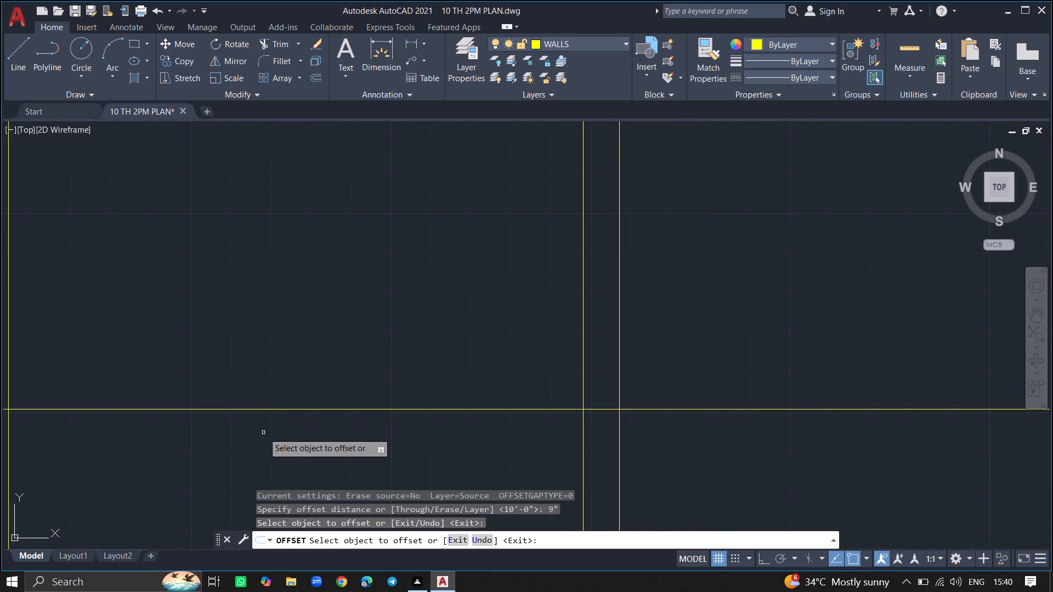
click(263, 408)
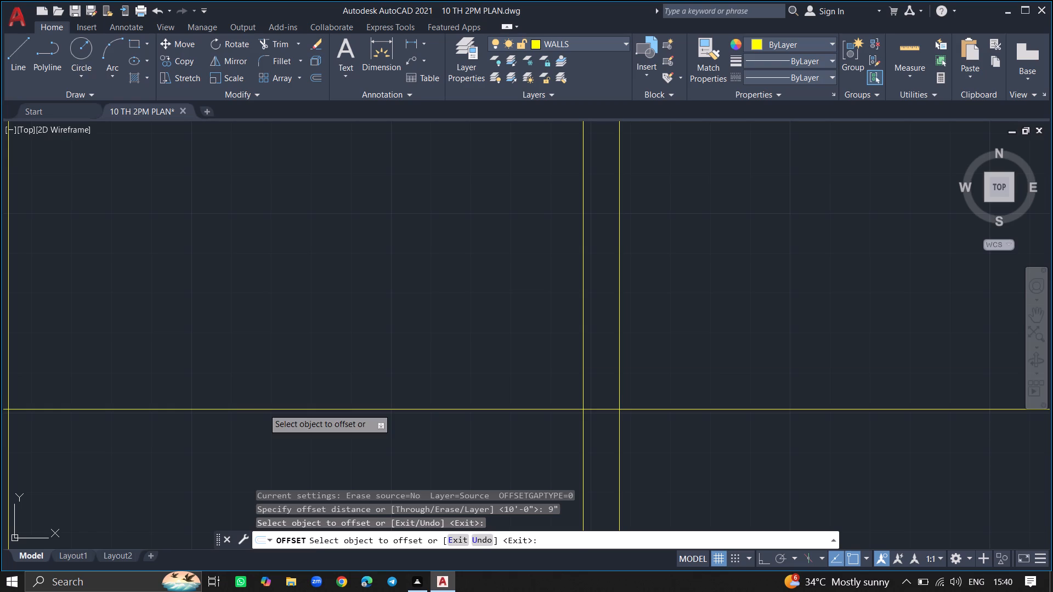
click(259, 440)
key(Return)
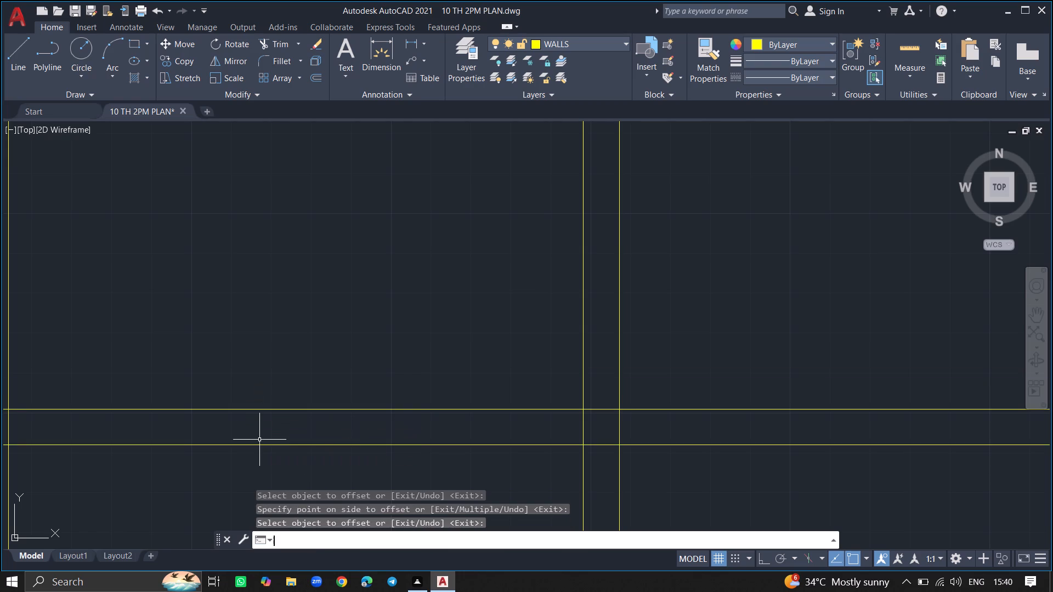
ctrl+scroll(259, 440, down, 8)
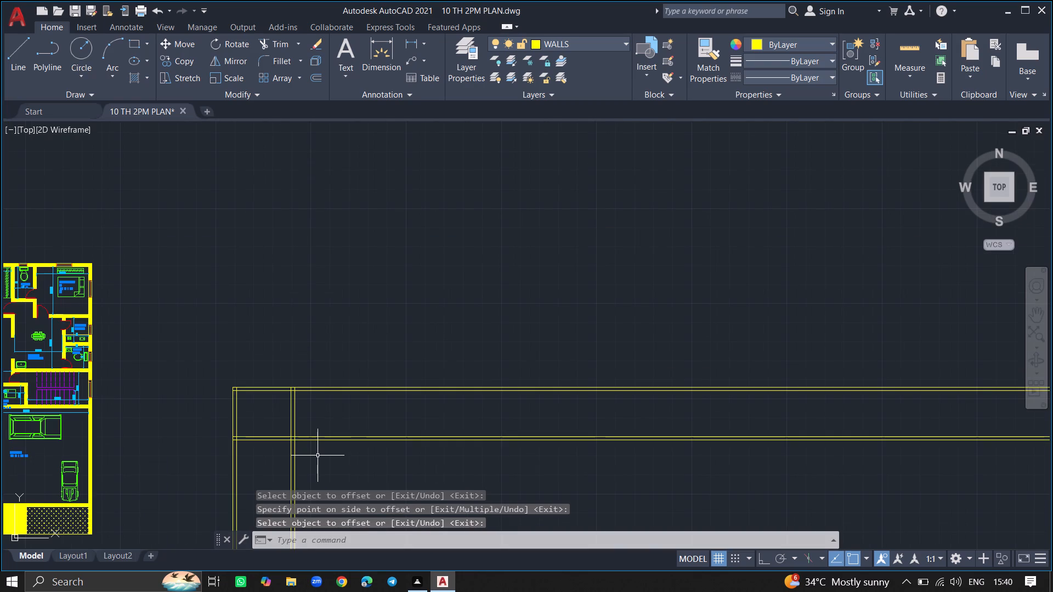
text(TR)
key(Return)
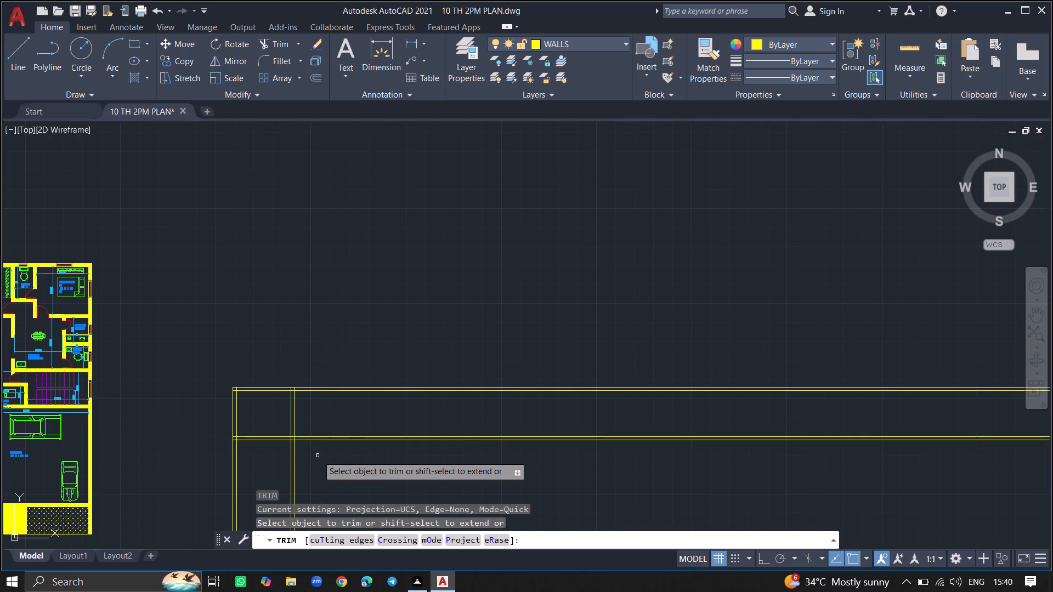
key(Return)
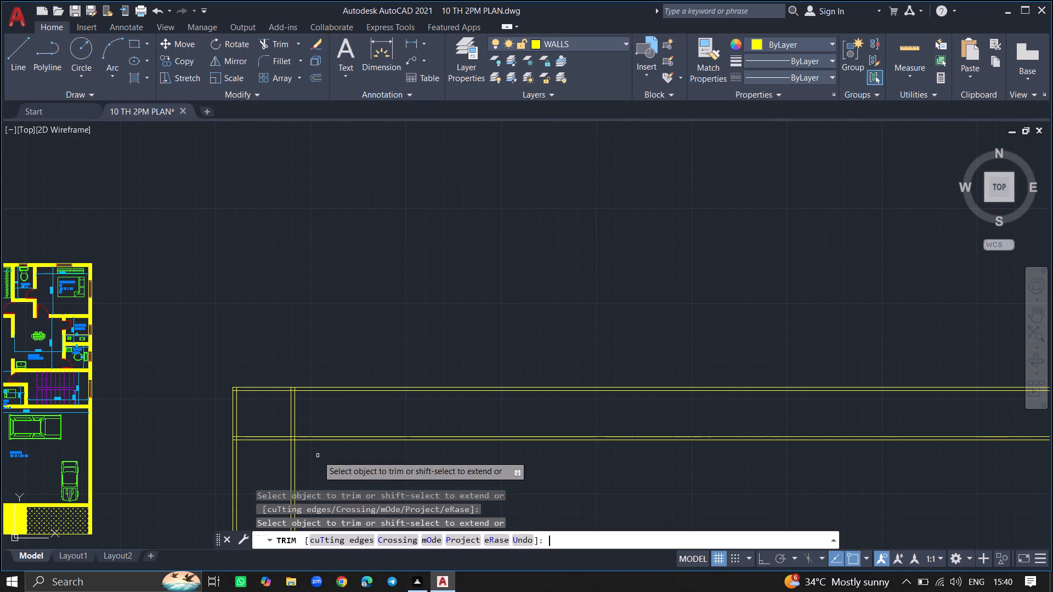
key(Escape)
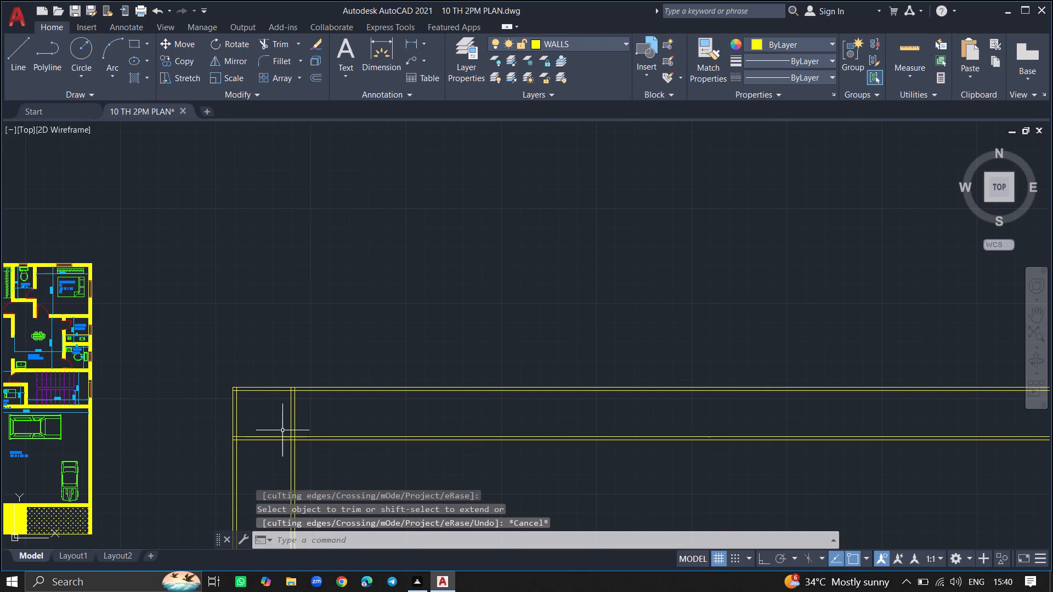
Start another Offset for the wall lines near the new layout's northwest room.
ctrl+scroll(309, 423, up, 3)
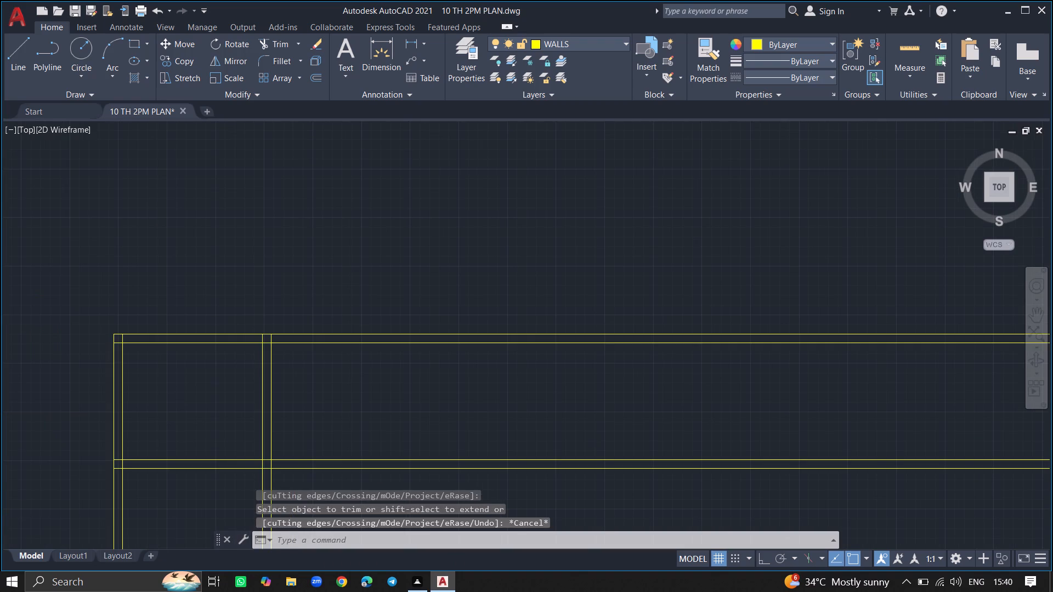
key(o)
text(FF)
text(SET)
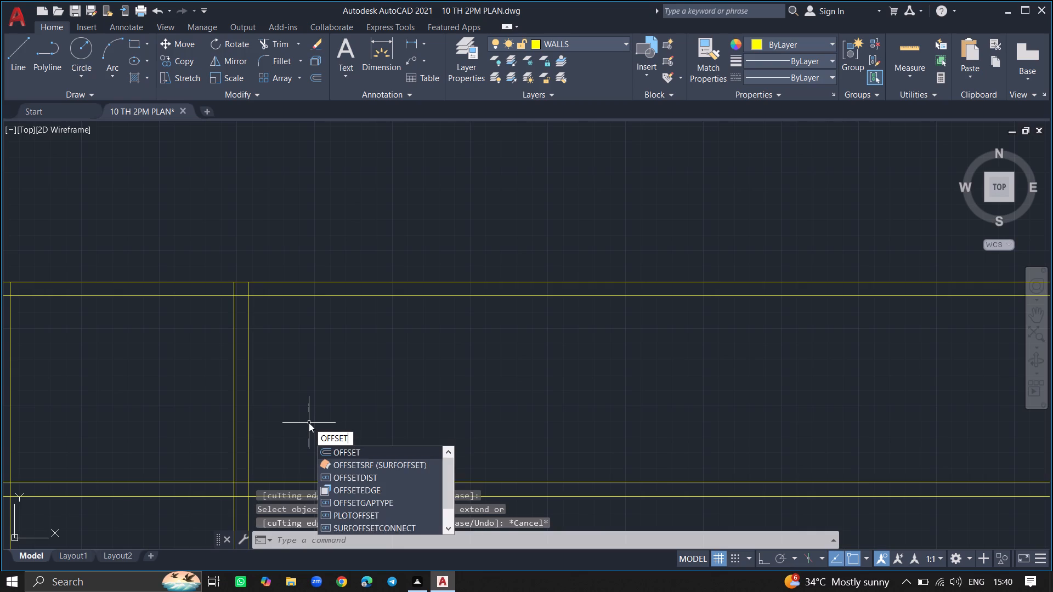
key(Return)
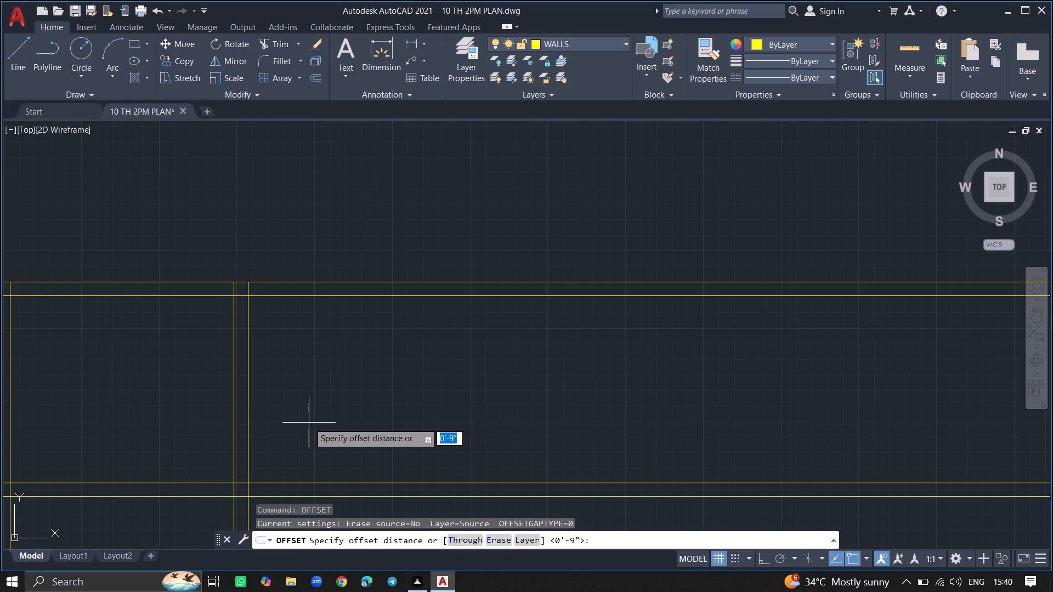